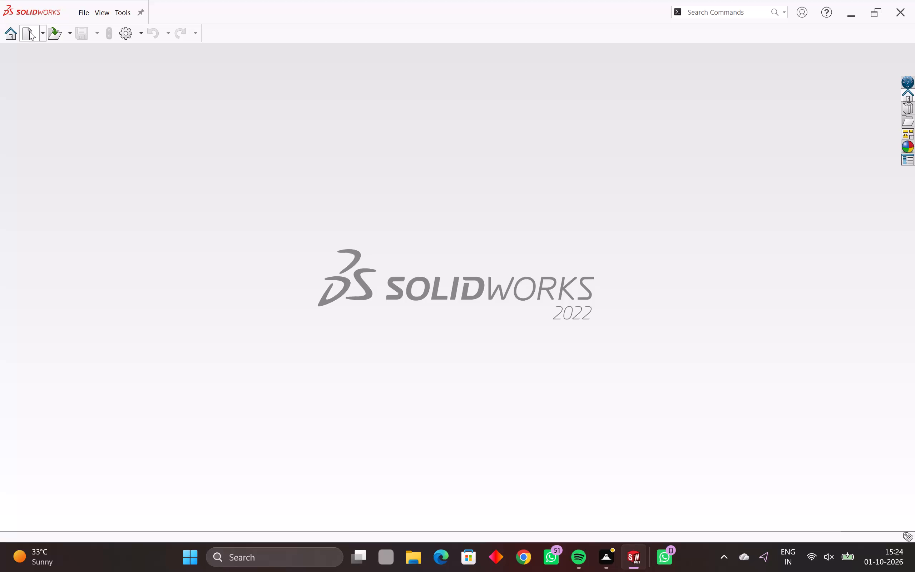
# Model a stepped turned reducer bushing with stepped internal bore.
# Create a new part document.
pyautogui.click(28, 33)
pyautogui.doubleClick(196, 205)
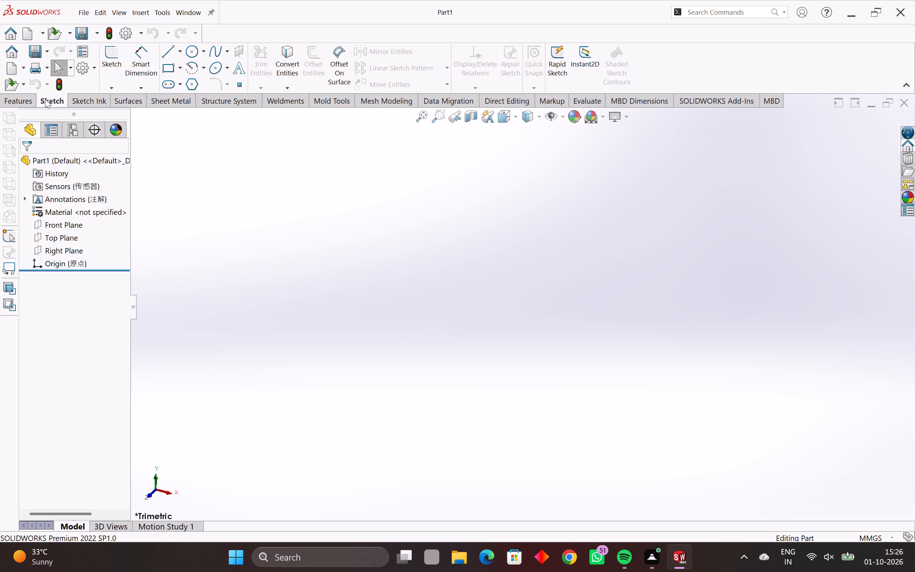
# Start a new sketch on the Front Plane.
pyautogui.click(45, 99)
pyautogui.click(114, 57)
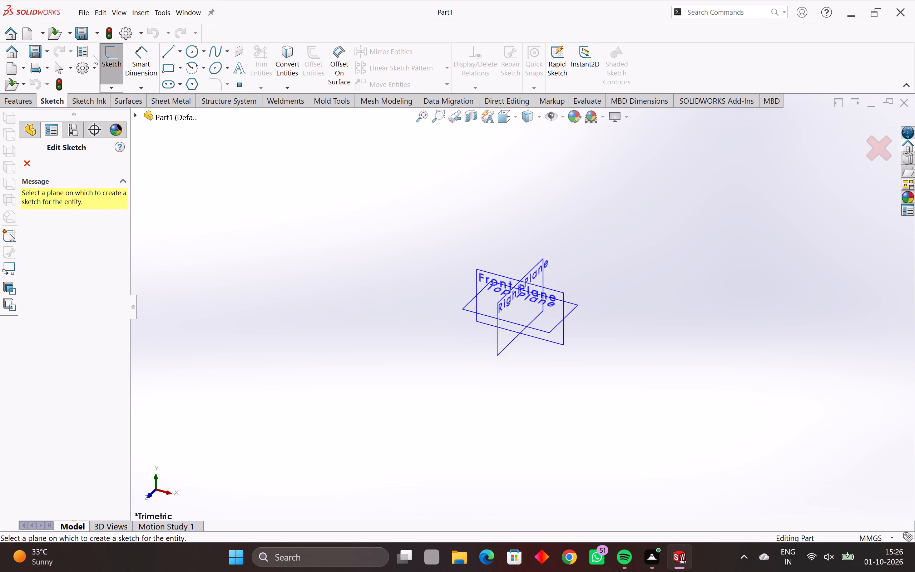
pyautogui.click(489, 279)
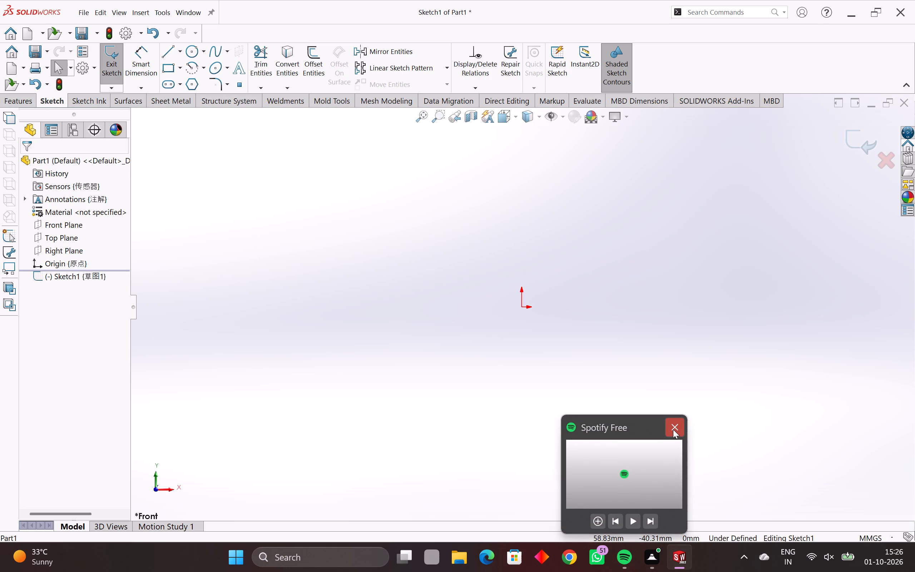
# Close the Spotify window.
pyautogui.click(673, 429)
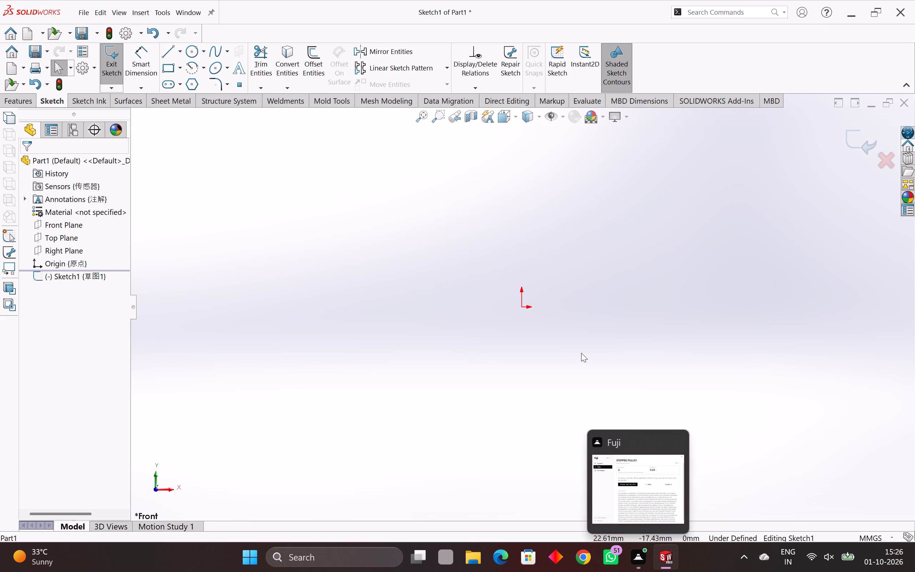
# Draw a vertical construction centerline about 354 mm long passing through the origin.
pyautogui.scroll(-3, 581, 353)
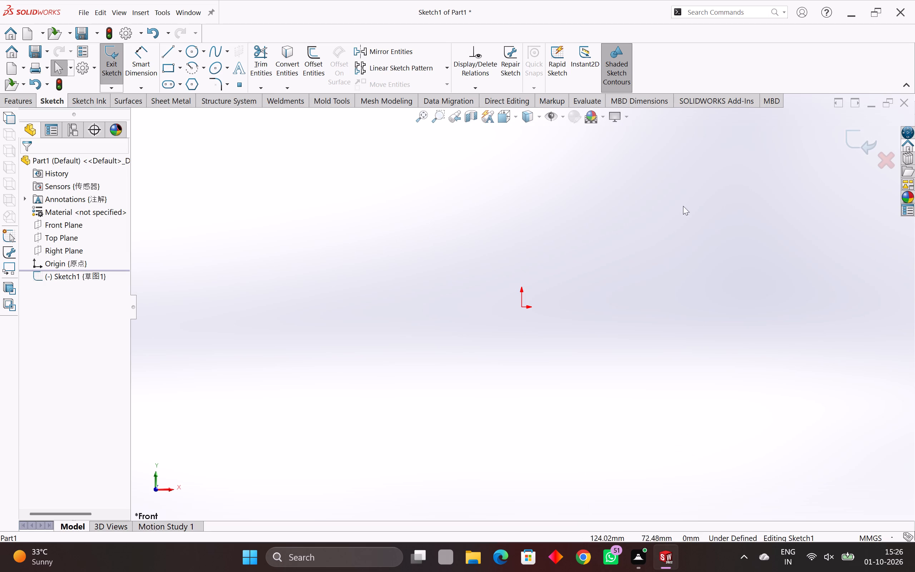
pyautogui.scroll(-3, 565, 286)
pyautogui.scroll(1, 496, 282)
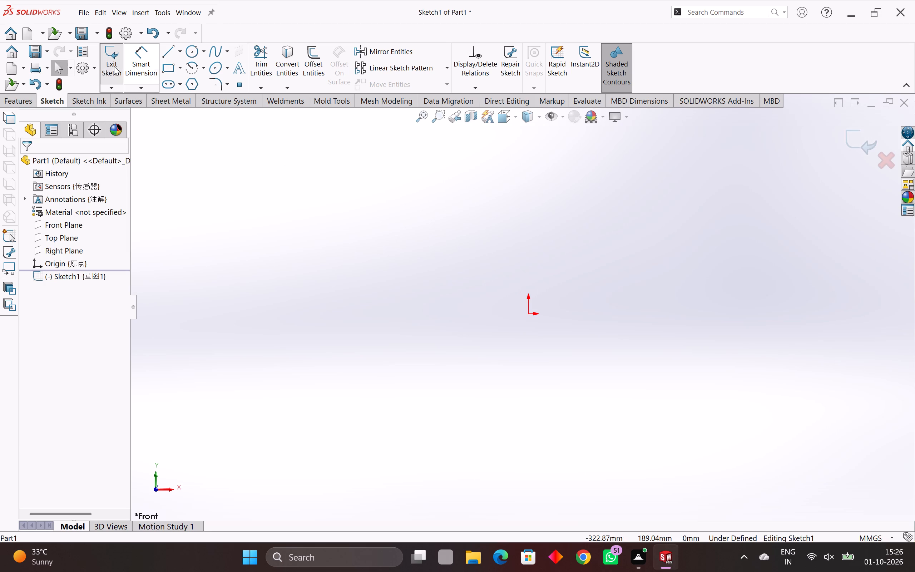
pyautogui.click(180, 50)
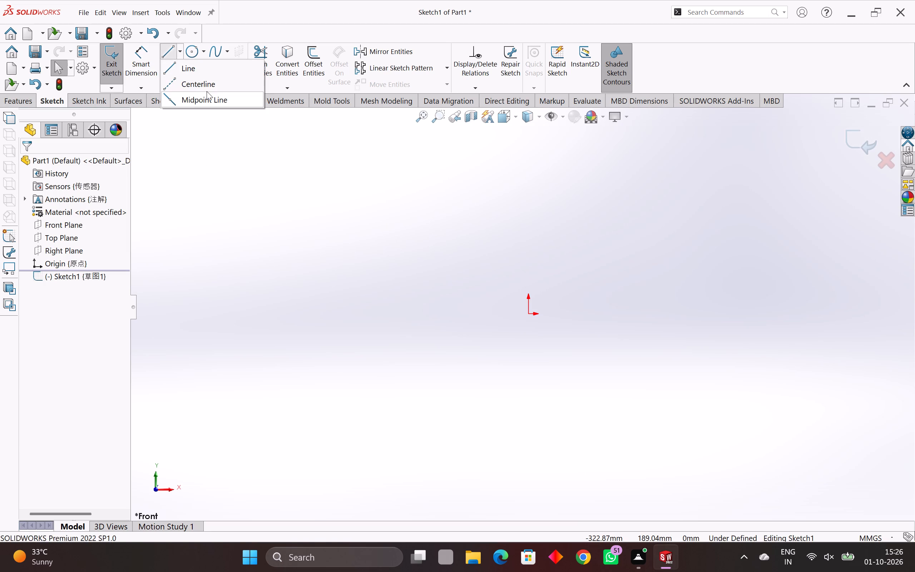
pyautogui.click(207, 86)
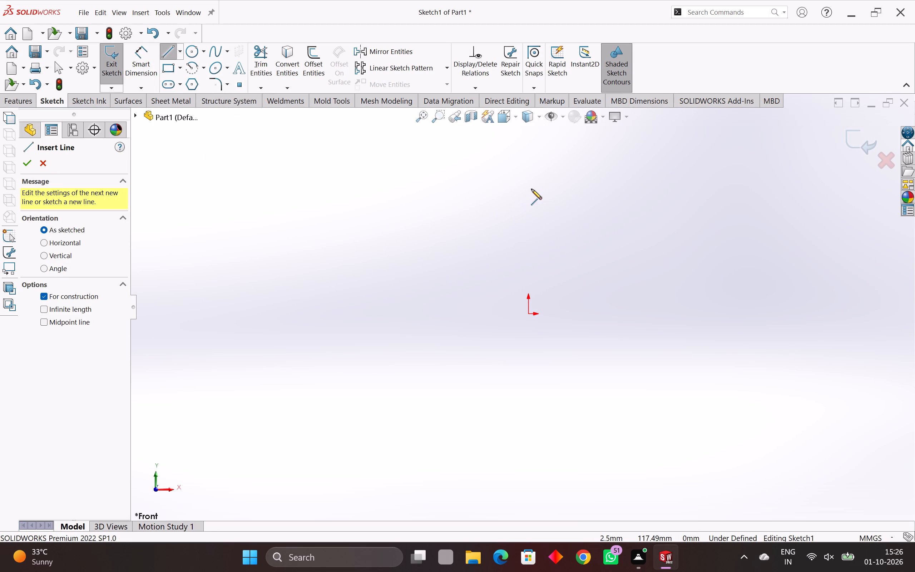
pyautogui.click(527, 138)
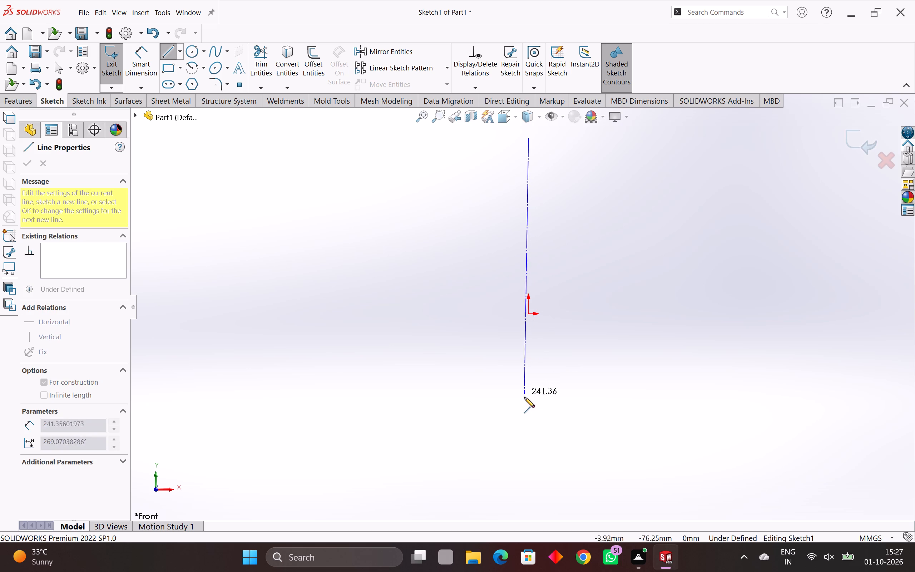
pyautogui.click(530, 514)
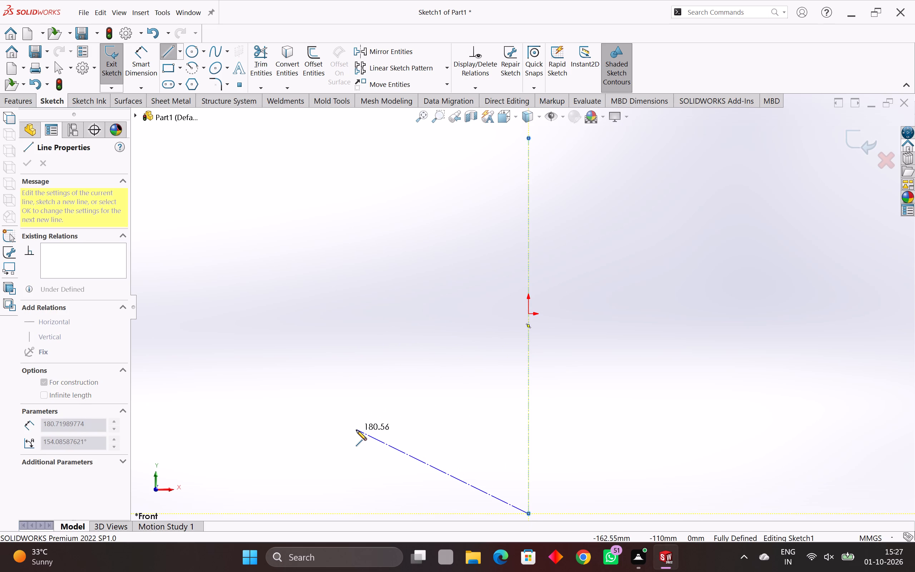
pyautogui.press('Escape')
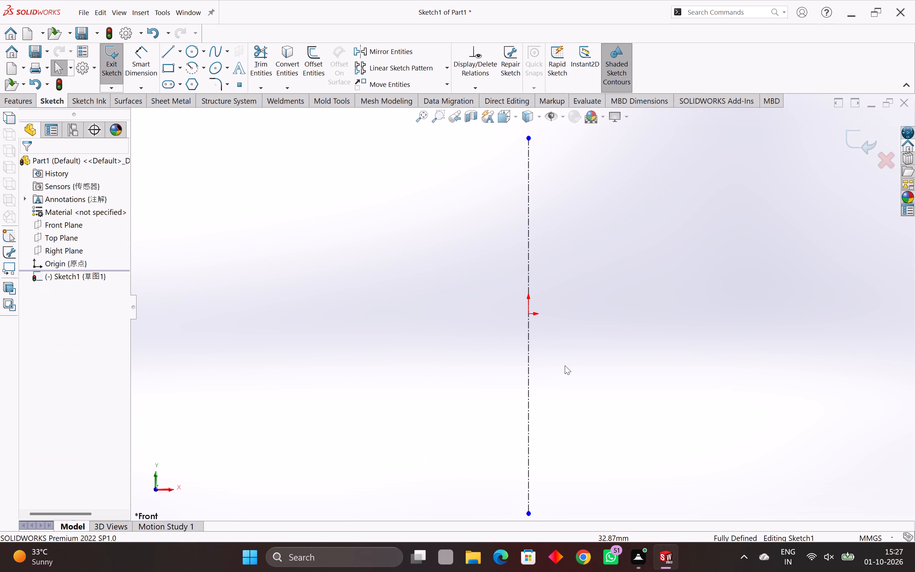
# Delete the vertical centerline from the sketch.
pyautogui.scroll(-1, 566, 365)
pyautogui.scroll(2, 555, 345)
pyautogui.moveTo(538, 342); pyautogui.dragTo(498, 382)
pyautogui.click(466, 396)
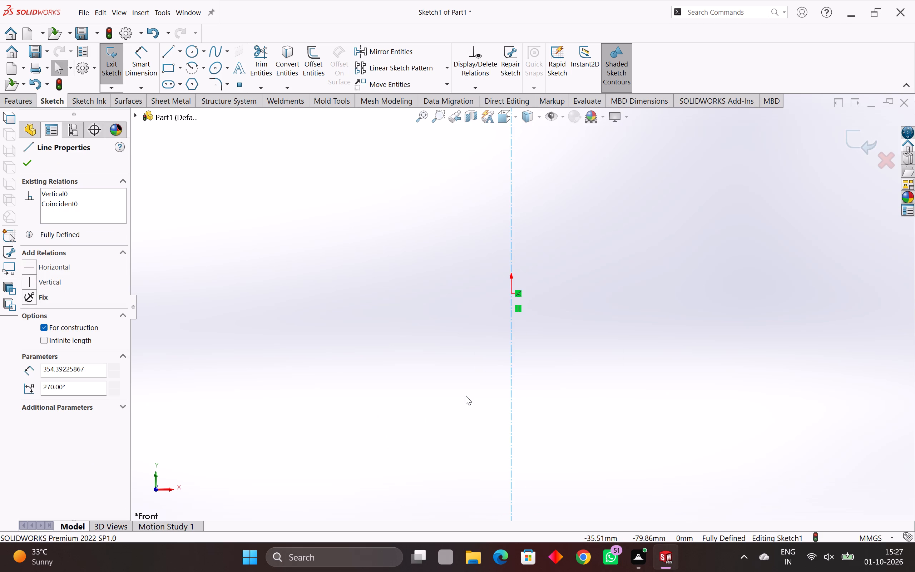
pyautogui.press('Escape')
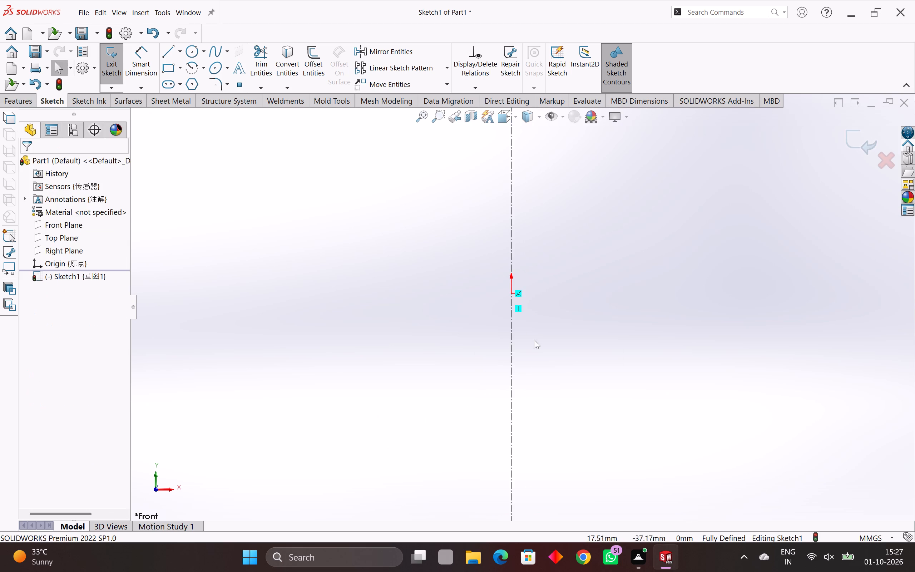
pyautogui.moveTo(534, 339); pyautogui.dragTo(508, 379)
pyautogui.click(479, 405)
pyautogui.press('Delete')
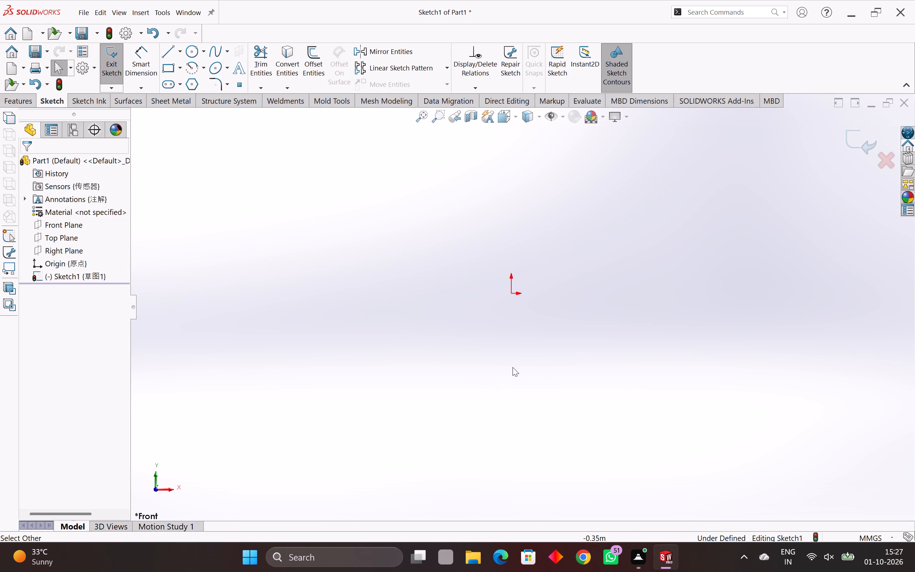
# Draw a solid vertical line about 1540 mm long passing through the origin.
pyautogui.scroll(-10, 513, 365)
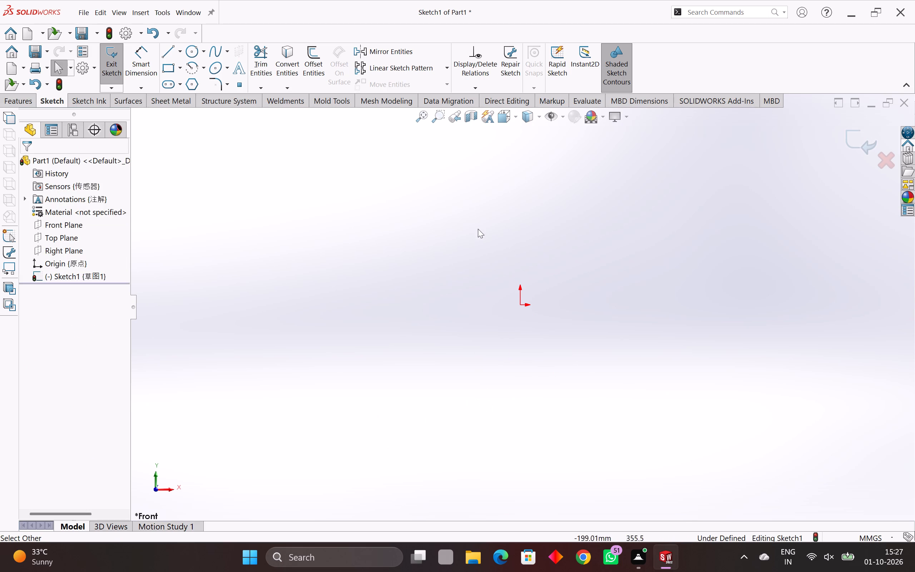
pyautogui.click(169, 46)
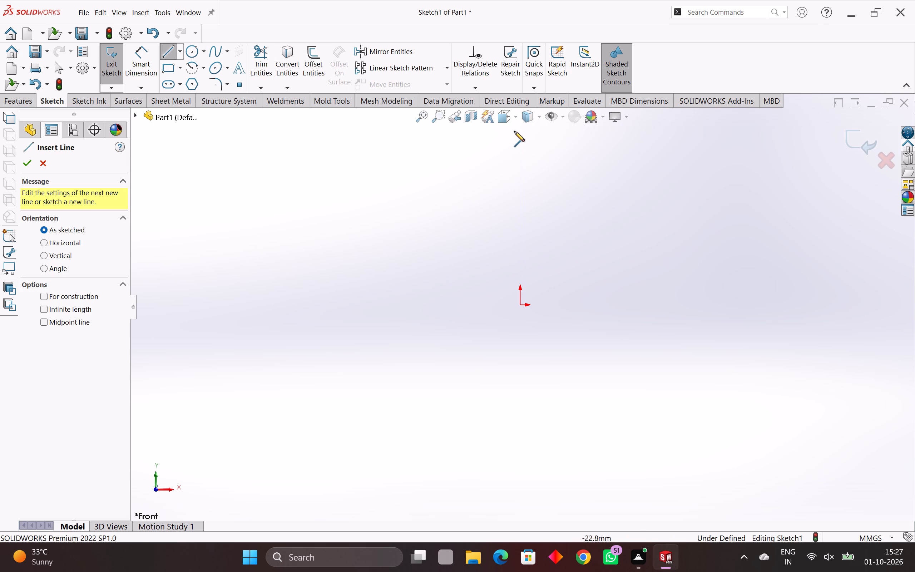
pyautogui.click(519, 127)
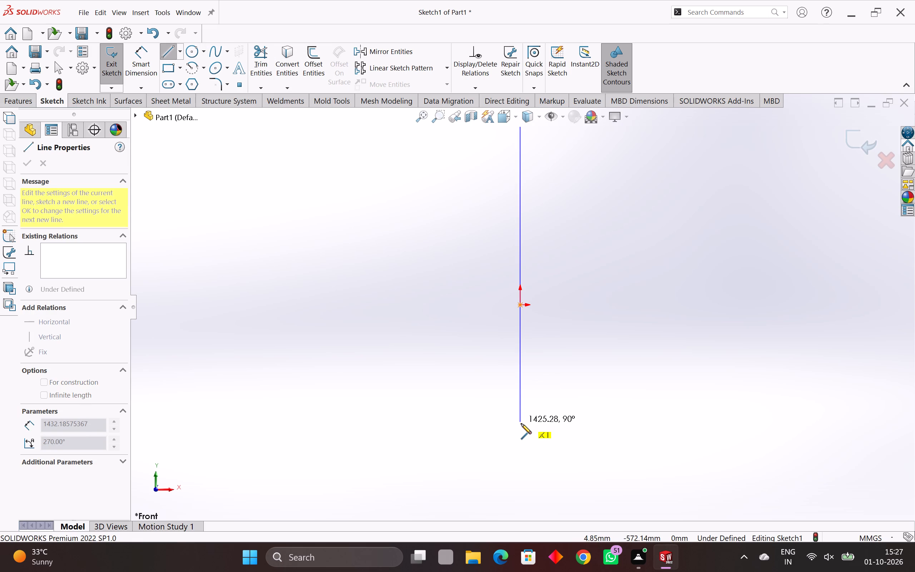
pyautogui.click(521, 448)
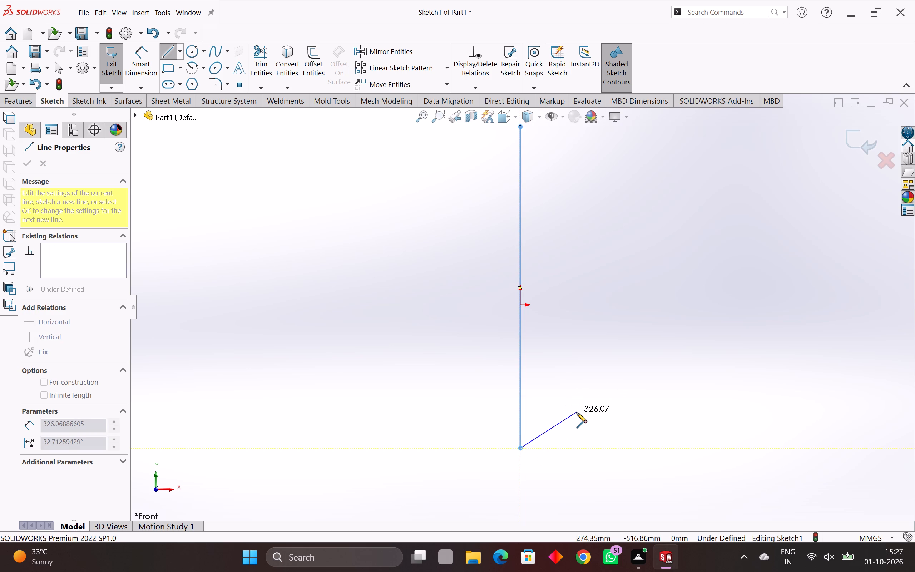
pyautogui.press('Escape')
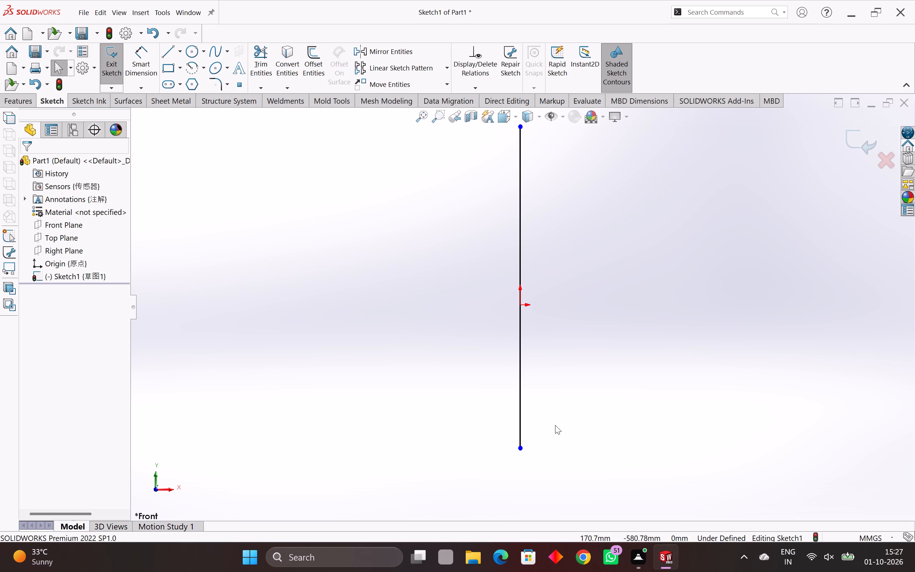
# Sketch a circle of about 173 mm radius to the left of the vertical line, centred level with its lower endpoint.
pyautogui.moveTo(532, 340); pyautogui.dragTo(533, 385, button='middle')
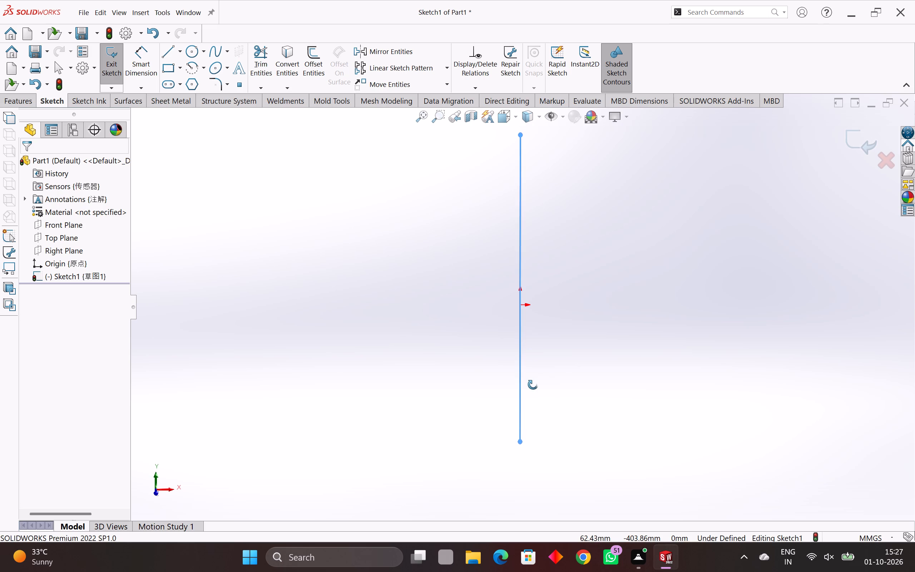
pyautogui.moveTo(533, 385); pyautogui.dragTo(530, 358, button='middle')
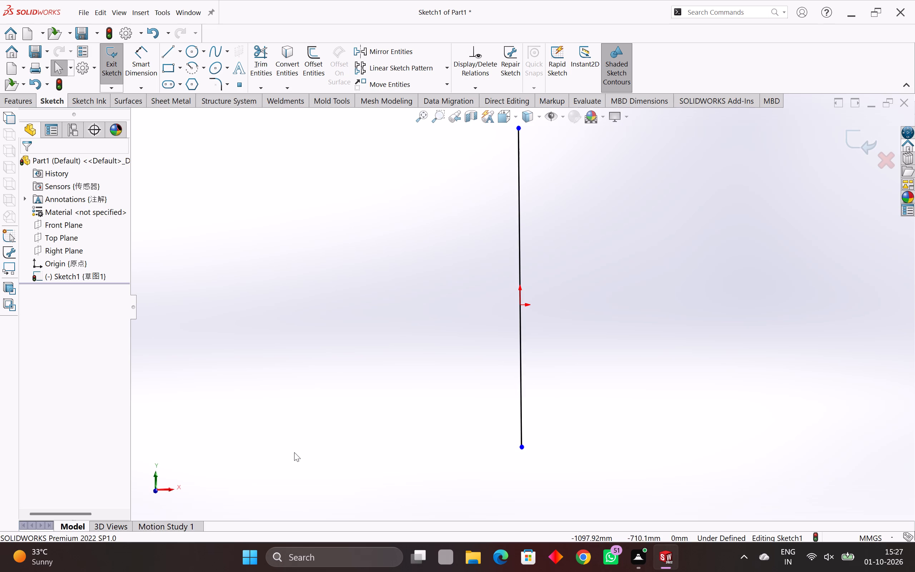
pyautogui.click(155, 490)
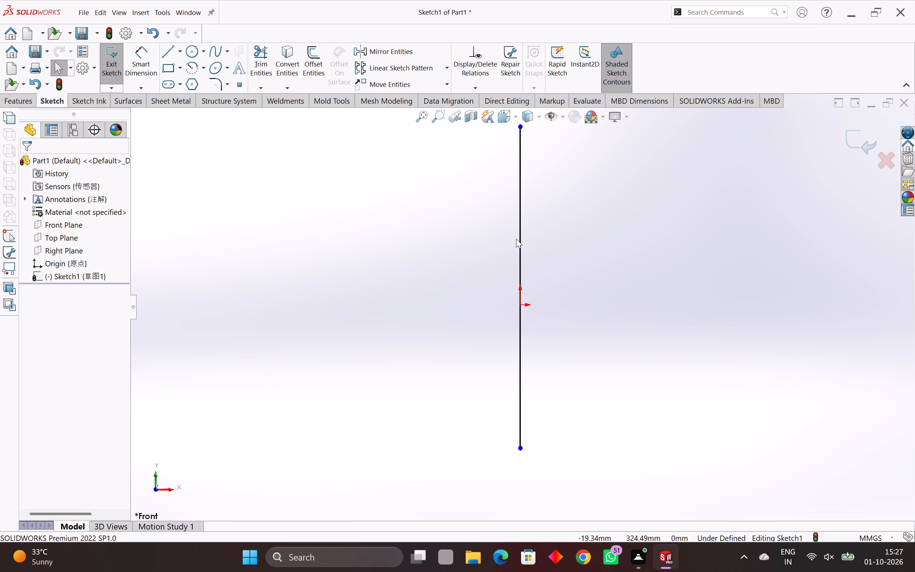
pyautogui.keyDown('ctrl'); pyautogui.moveTo(516, 239); pyautogui.dragTo(501, 294, button='middle'); pyautogui.keyUp('ctrl')
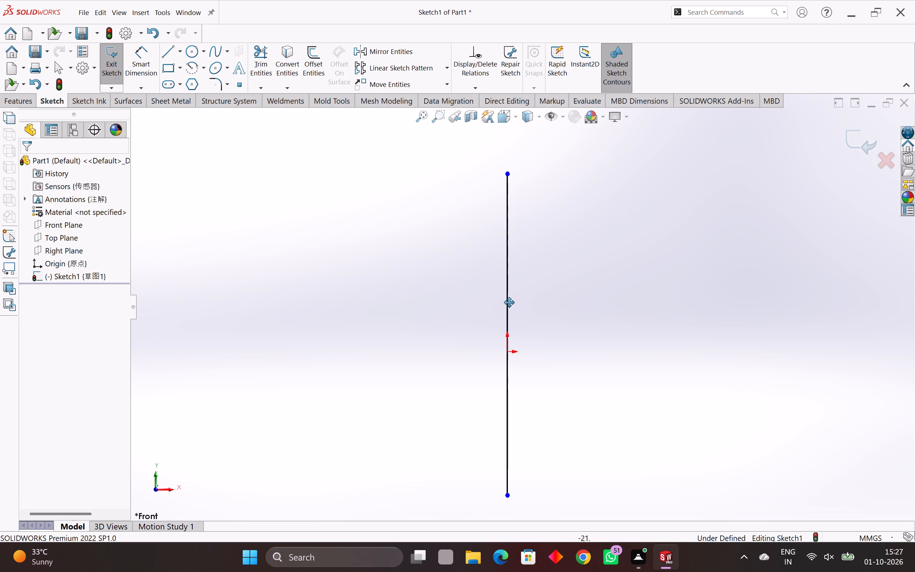
pyautogui.keyDown('ctrl'); pyautogui.moveTo(501, 294); pyautogui.dragTo(481, 283, button='middle'); pyautogui.keyUp('ctrl')
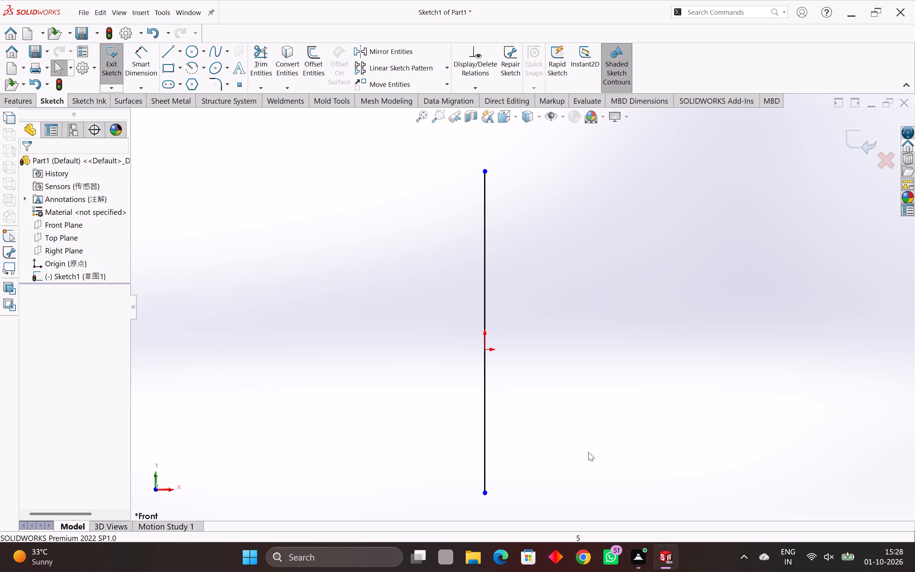
pyautogui.scroll(-2, 514, 466)
pyautogui.scroll(3, 500, 433)
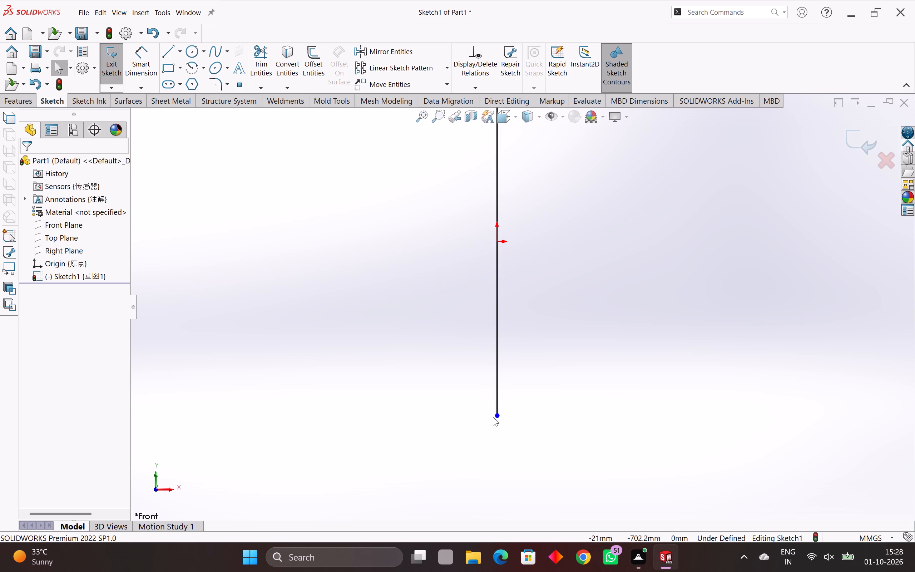
pyautogui.click(186, 51)
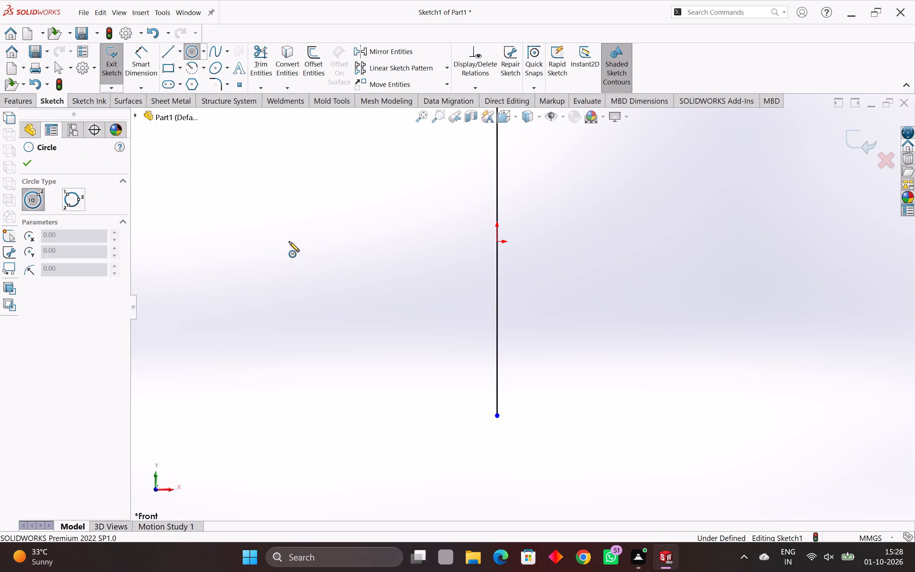
pyautogui.click(409, 418)
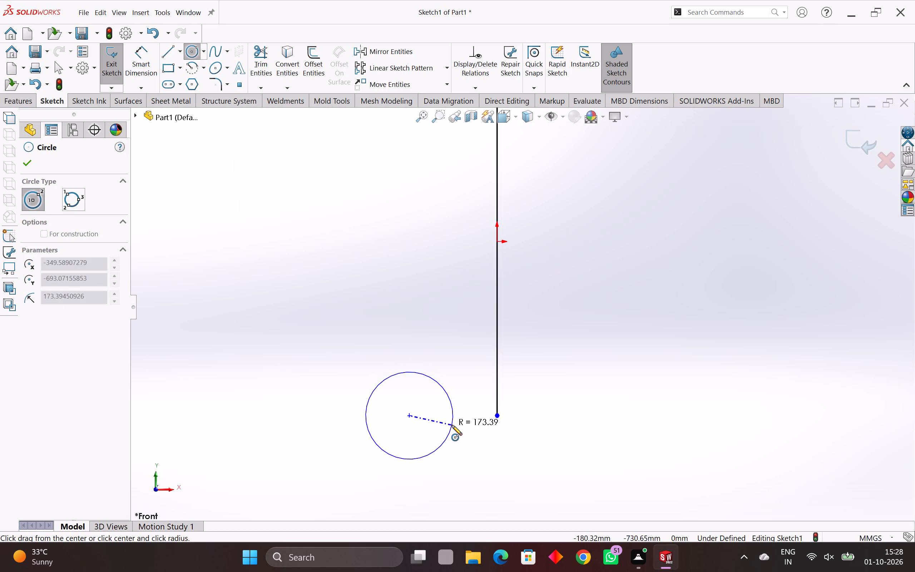
pyautogui.press('Return')
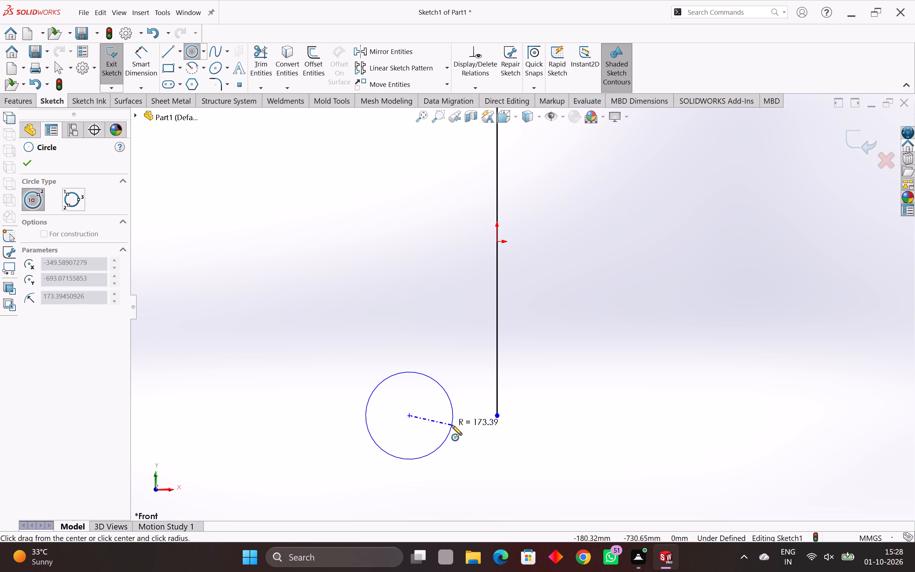
pyautogui.click(452, 425)
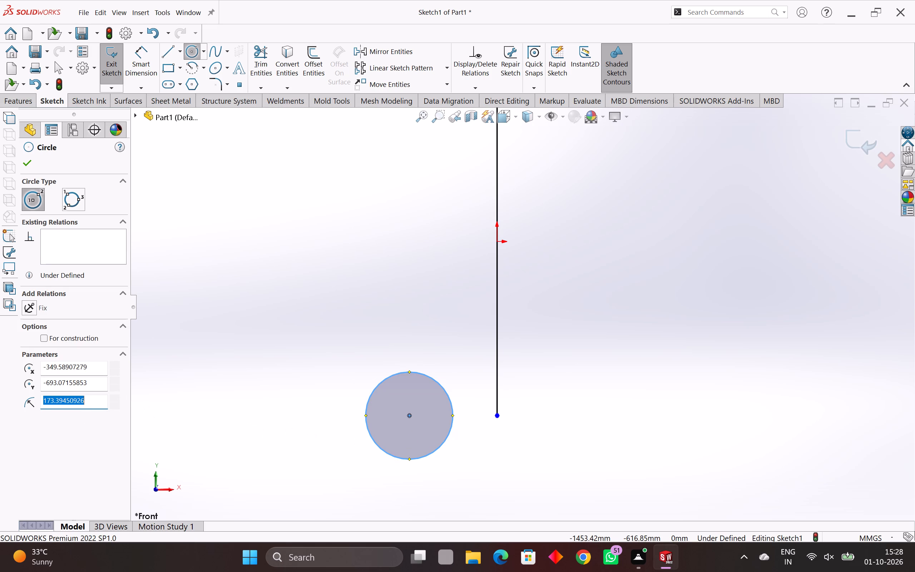
# Set the circle's radius to 100 mm.
pyautogui.moveTo(65, 405); pyautogui.dragTo(0, 399)
pyautogui.moveTo(84, 399); pyautogui.dragTo(11, 399)
pyautogui.moveTo(11, 399); pyautogui.dragTo(0, 397)
pyautogui.write('100')
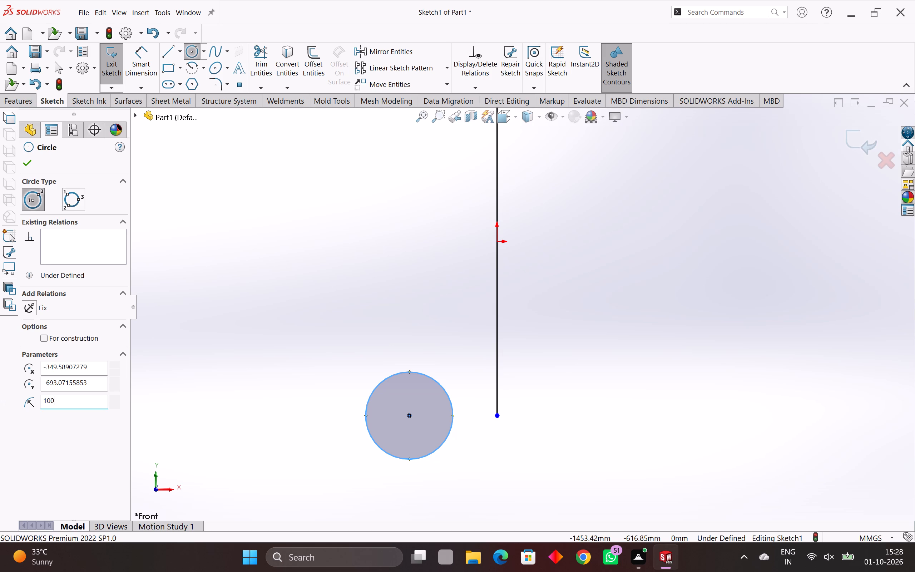
pyautogui.press('Return')
pyautogui.scroll(-1, 99, 405)
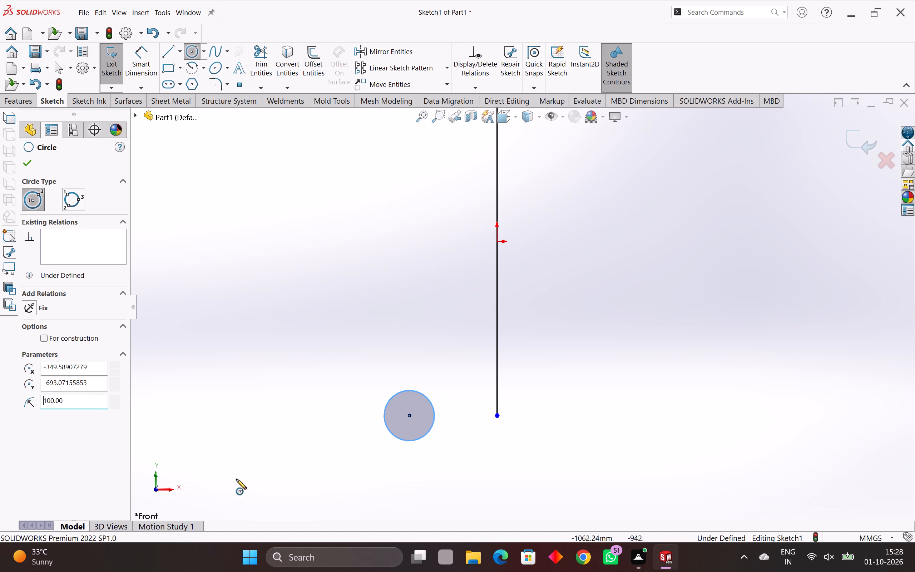
pyautogui.scroll(-2, 242, 480)
pyautogui.press('Escape')
pyautogui.scroll(-2, 604, 283)
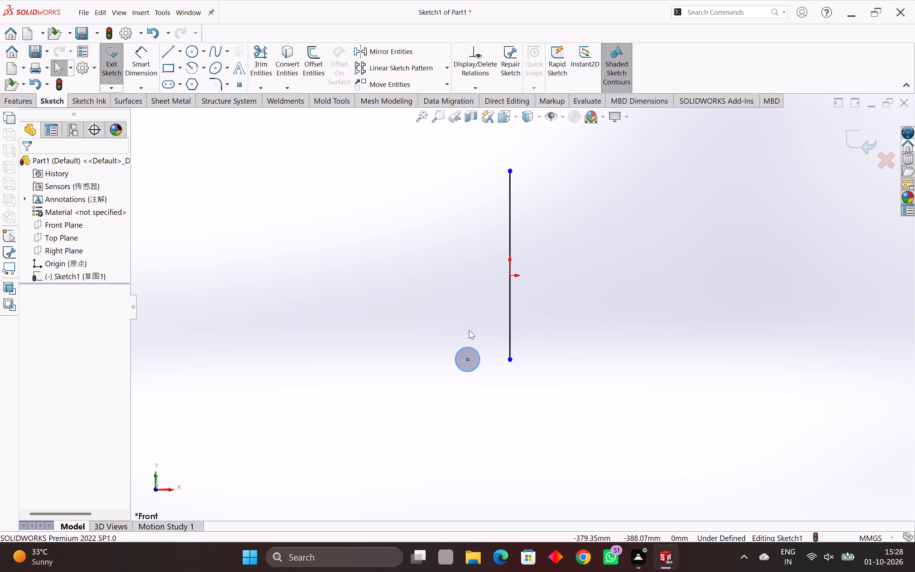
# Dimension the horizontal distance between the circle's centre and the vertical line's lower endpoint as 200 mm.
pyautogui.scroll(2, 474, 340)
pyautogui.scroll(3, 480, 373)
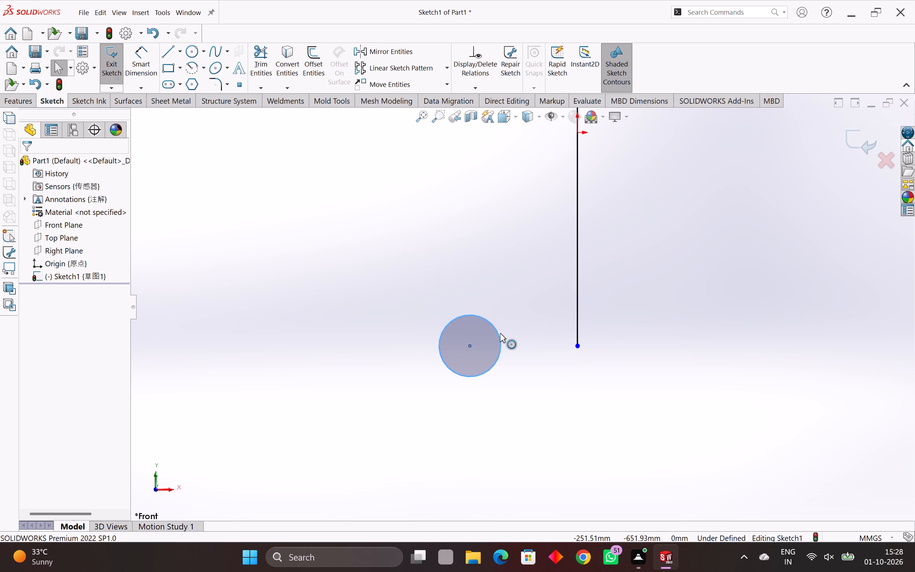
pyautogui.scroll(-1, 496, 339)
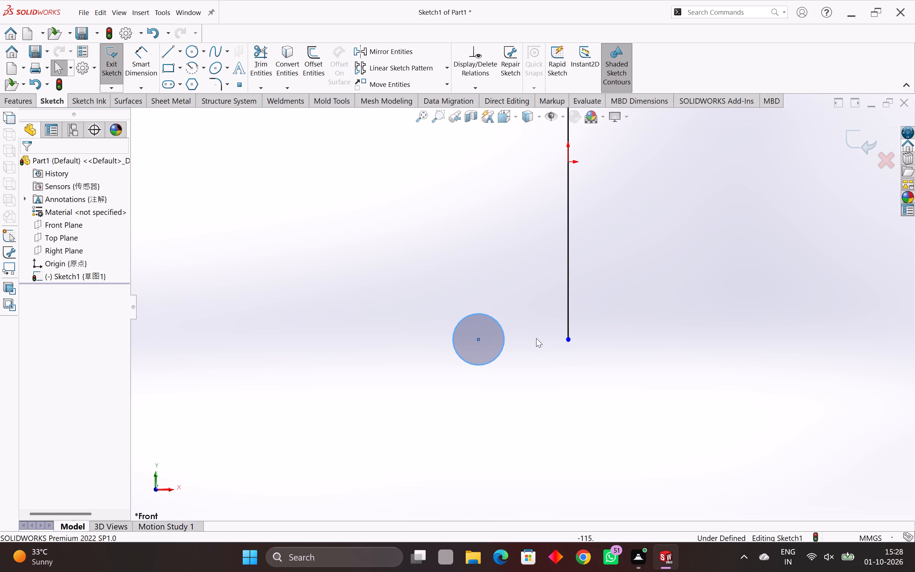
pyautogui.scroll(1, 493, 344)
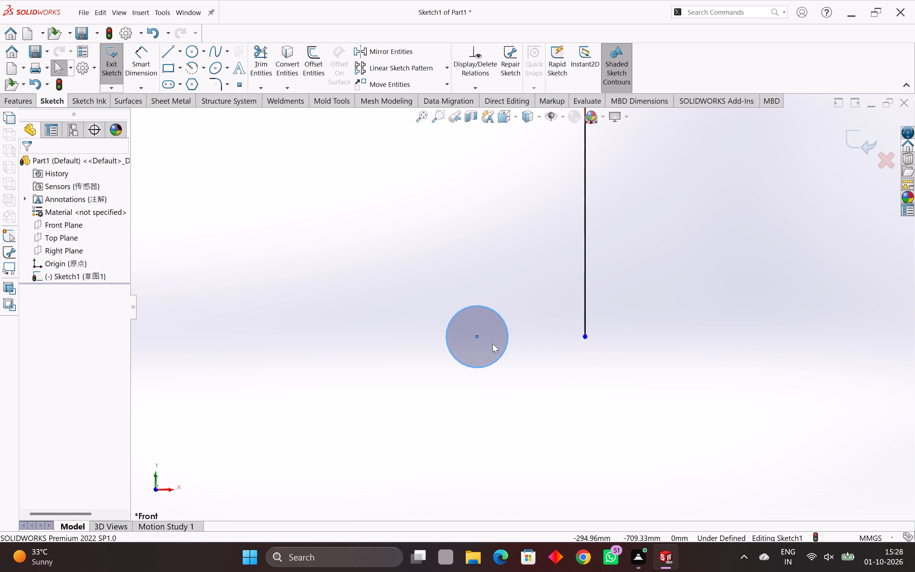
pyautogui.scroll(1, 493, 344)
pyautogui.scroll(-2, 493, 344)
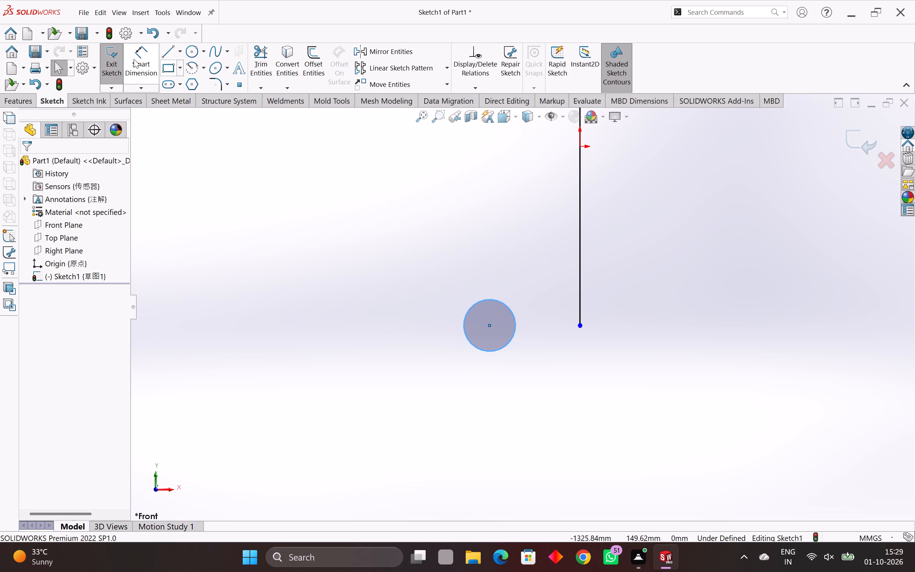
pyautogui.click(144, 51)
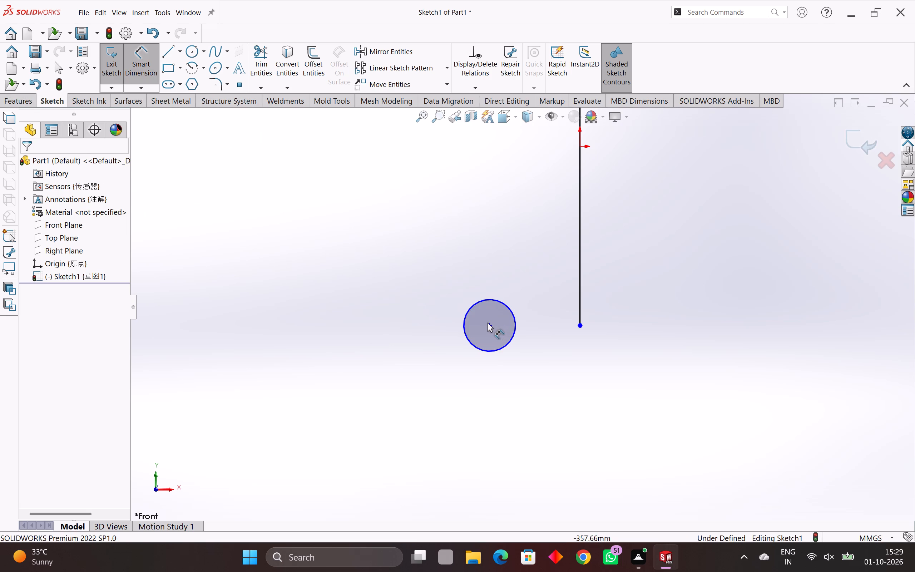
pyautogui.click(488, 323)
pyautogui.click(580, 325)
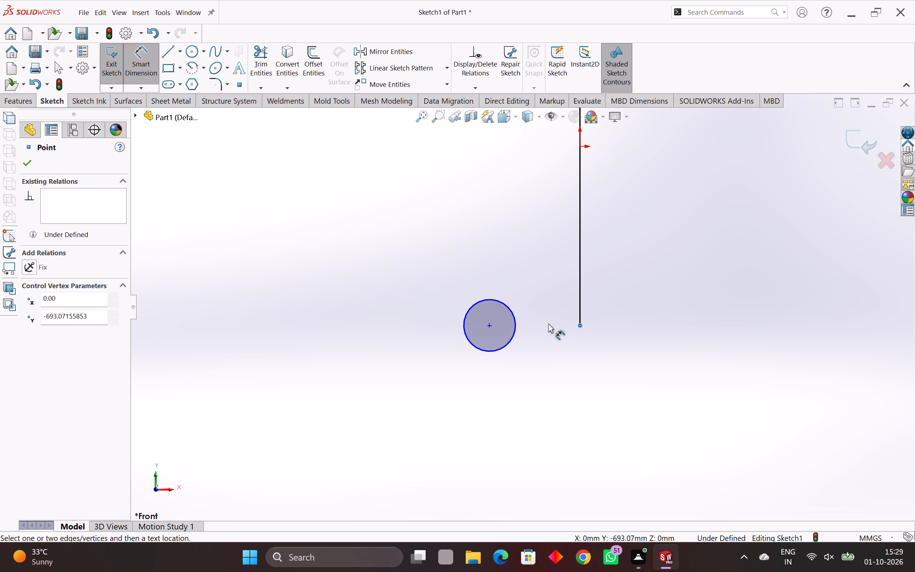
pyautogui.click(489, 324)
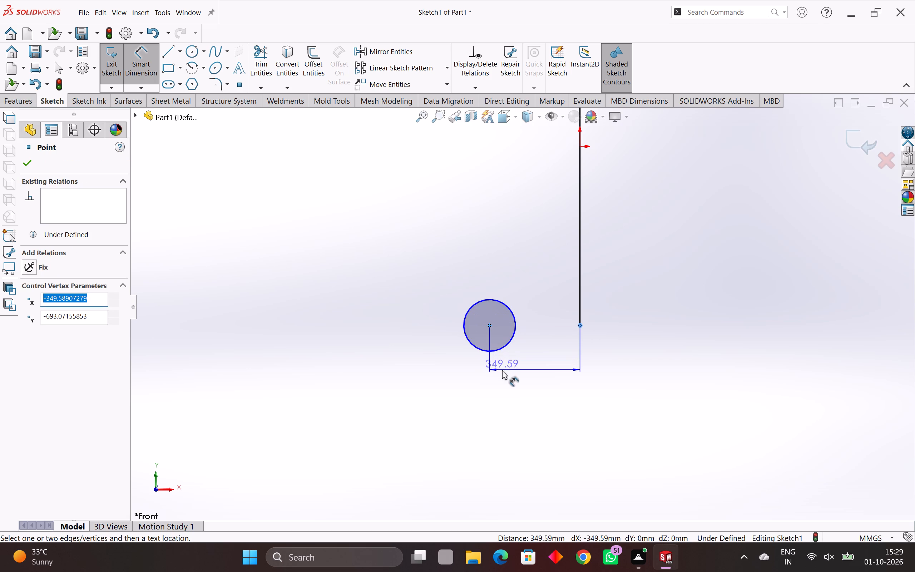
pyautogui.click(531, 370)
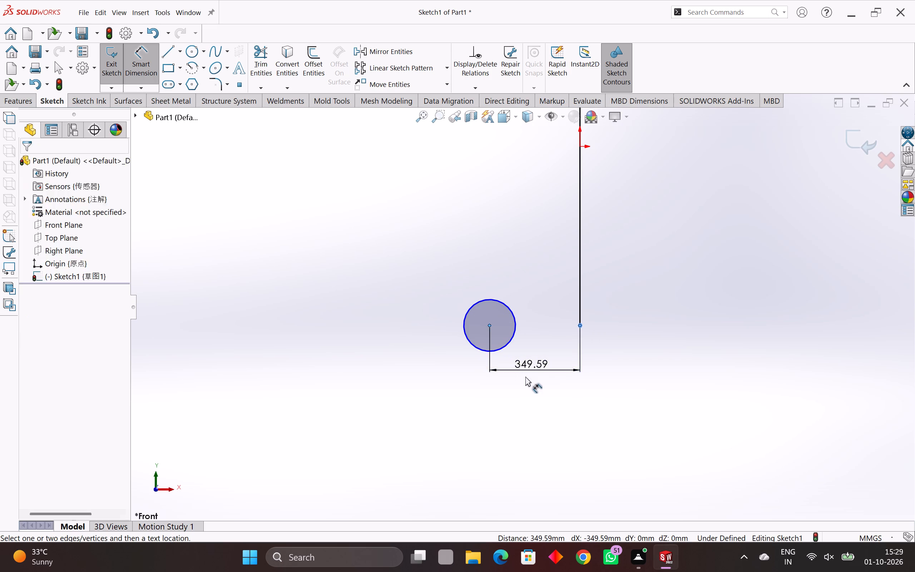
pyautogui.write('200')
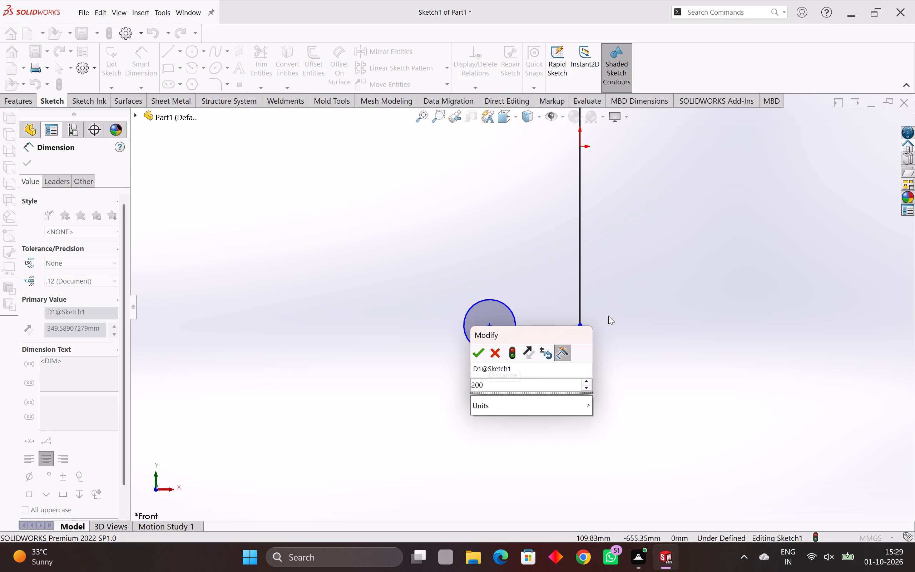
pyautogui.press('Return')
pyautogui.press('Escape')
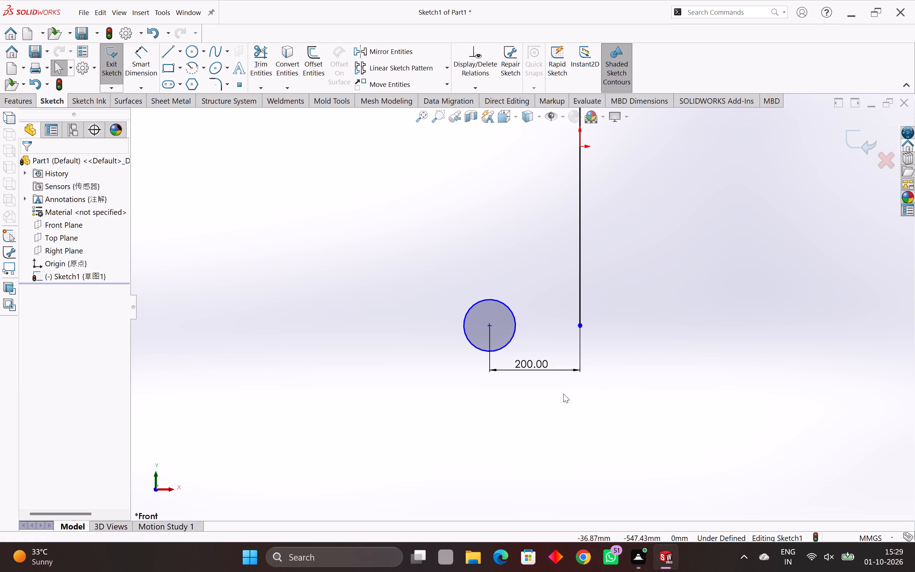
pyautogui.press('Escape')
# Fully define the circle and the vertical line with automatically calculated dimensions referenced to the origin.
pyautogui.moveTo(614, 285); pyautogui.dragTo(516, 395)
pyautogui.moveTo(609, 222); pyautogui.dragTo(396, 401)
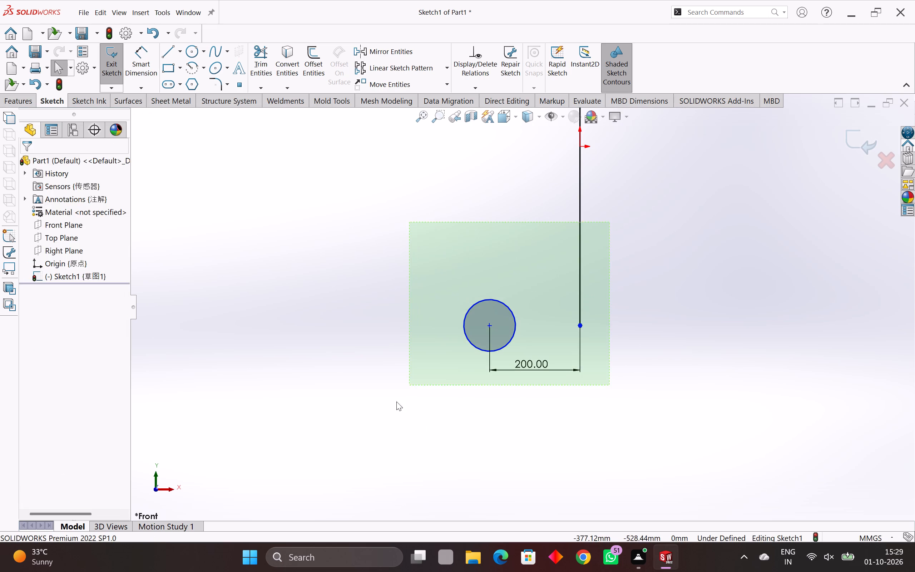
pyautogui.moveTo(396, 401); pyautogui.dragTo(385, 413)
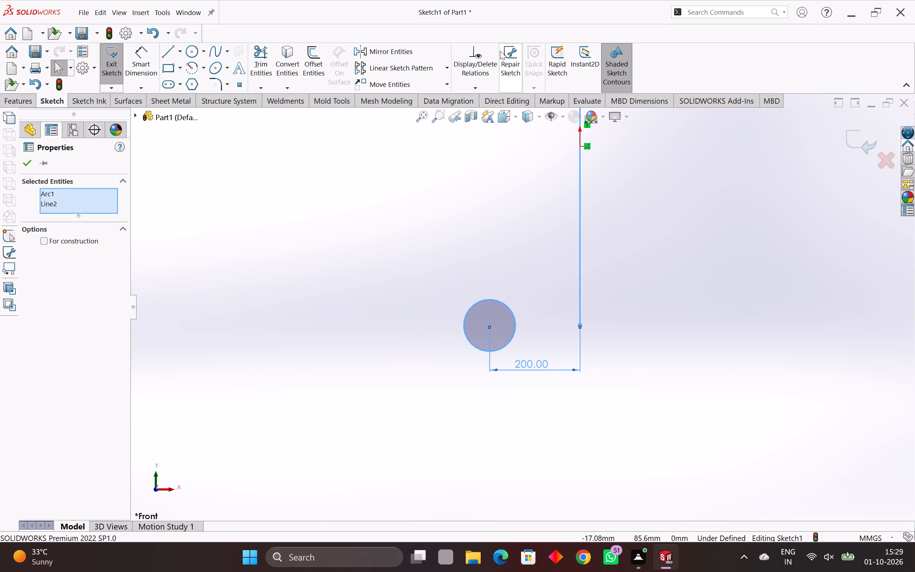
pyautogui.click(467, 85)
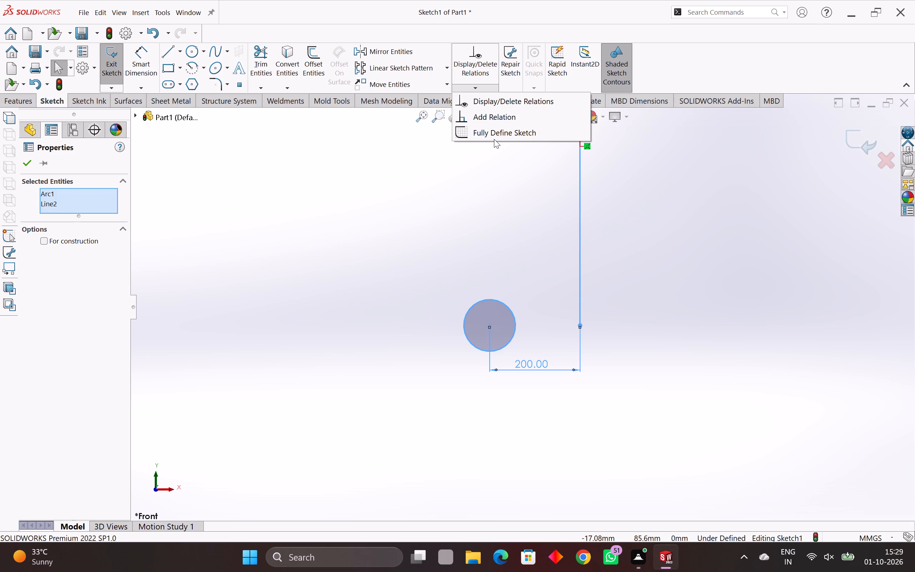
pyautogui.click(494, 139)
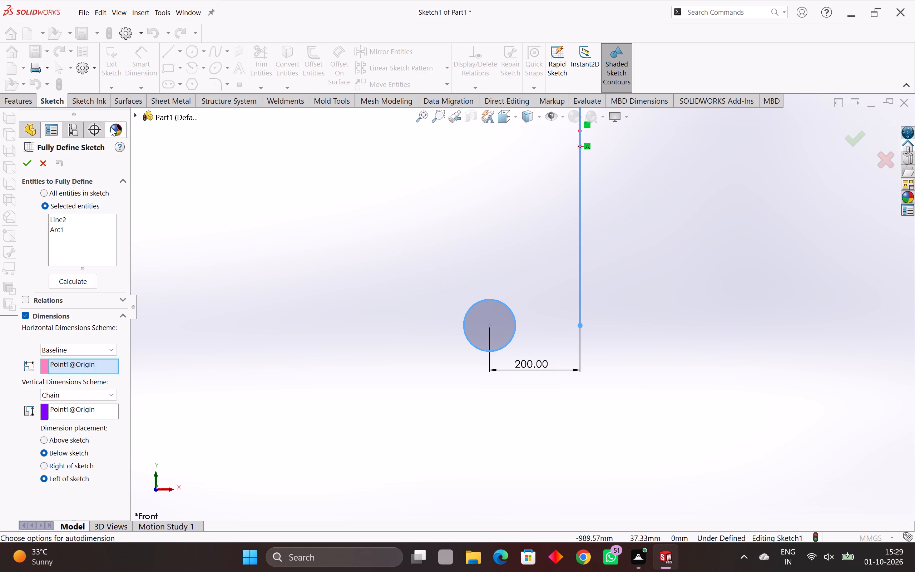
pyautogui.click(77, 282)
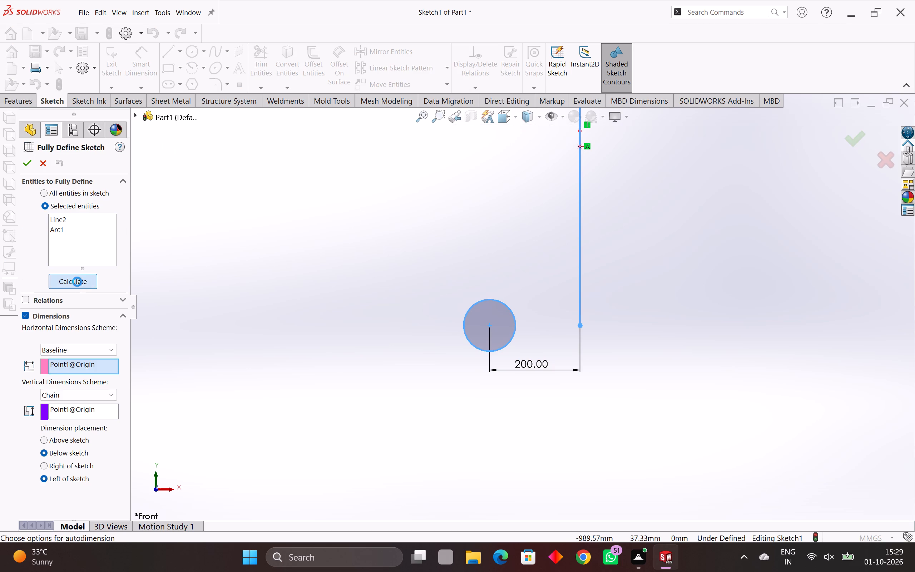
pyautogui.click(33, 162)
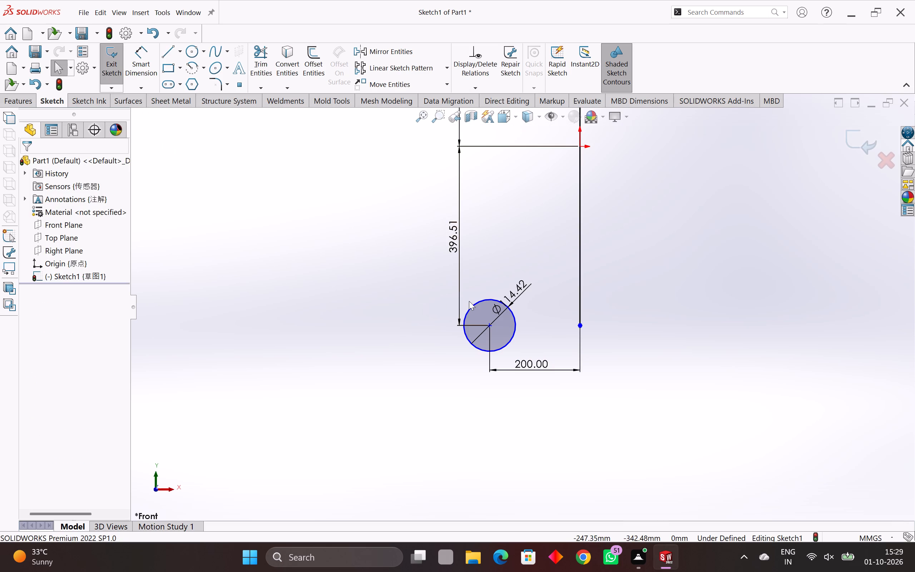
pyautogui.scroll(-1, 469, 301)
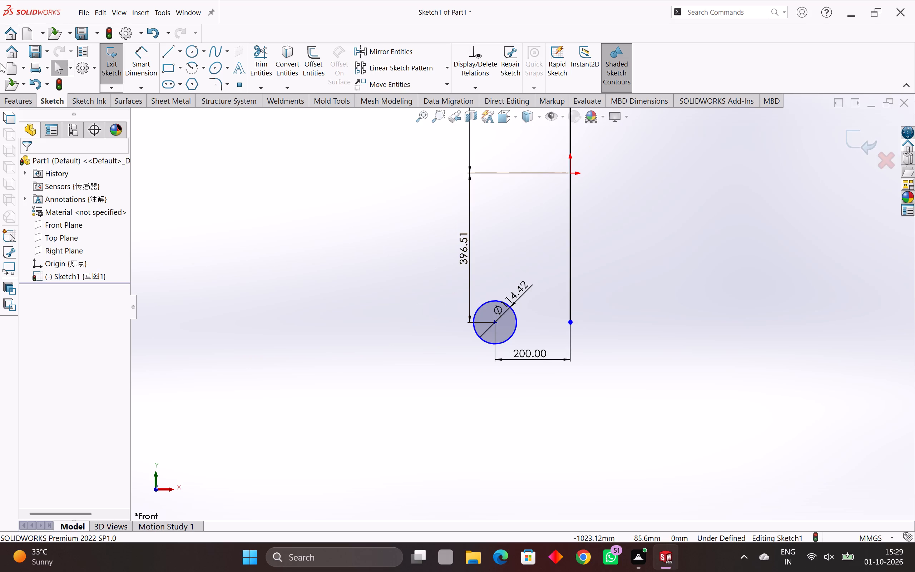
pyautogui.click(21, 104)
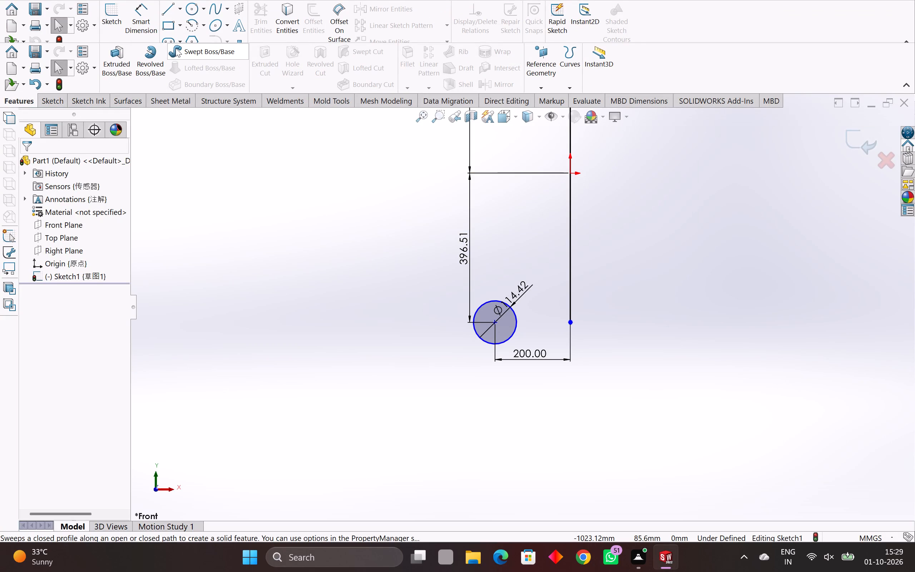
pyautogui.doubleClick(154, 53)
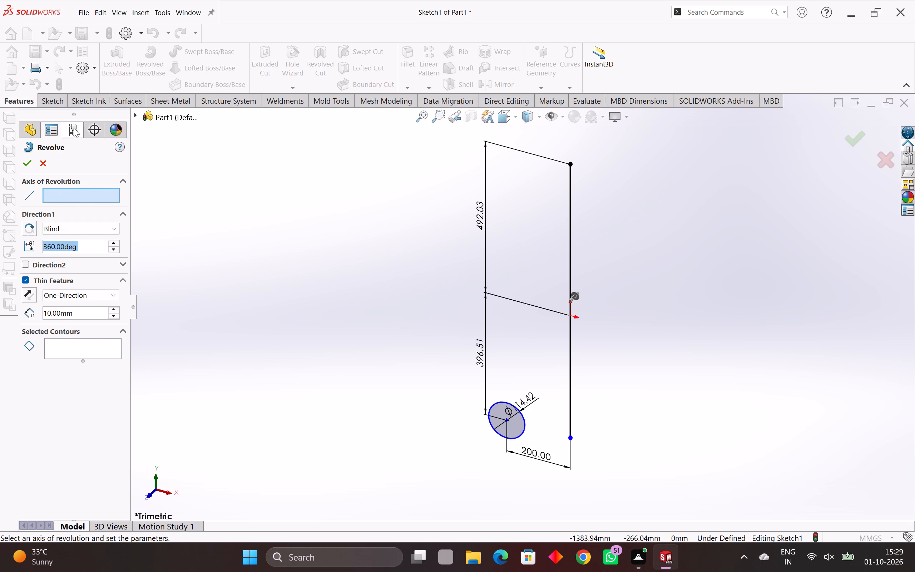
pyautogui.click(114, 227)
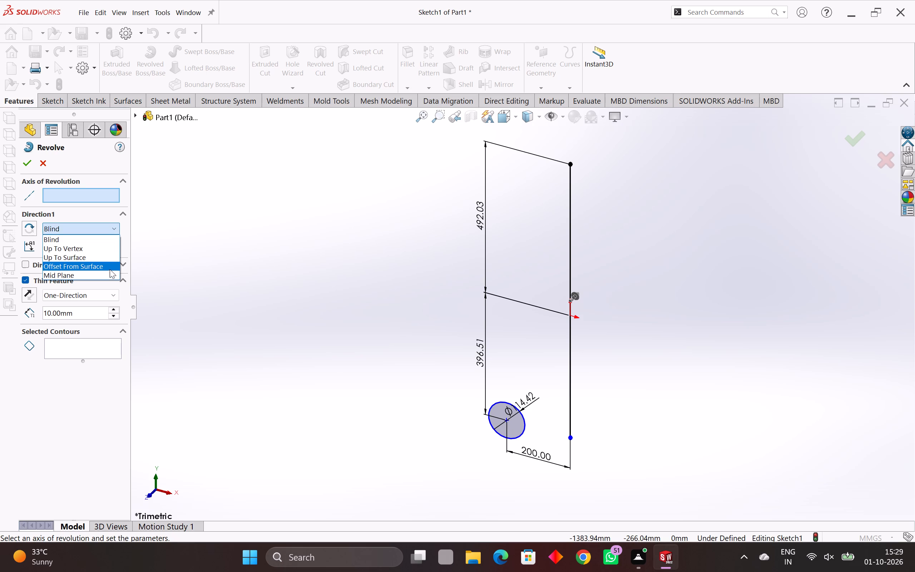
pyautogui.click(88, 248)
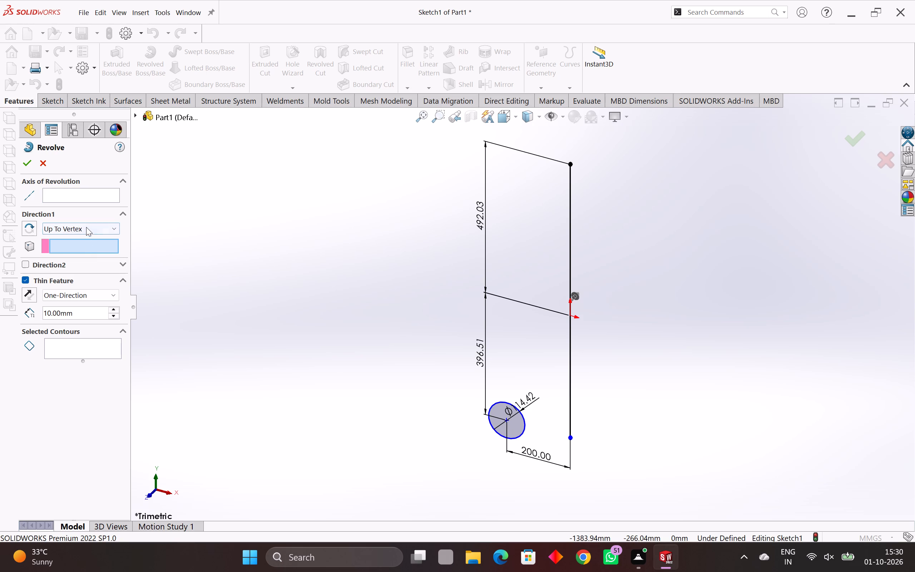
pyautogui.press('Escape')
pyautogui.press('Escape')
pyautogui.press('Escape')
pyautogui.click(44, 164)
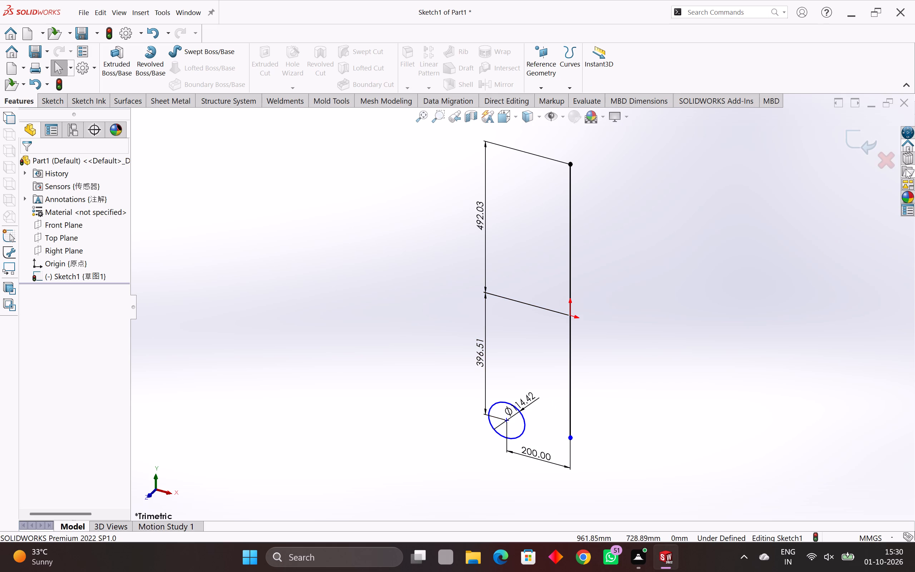
# Leave the circle-and-line sketch, discarding all of its changes.
pyautogui.click(887, 157)
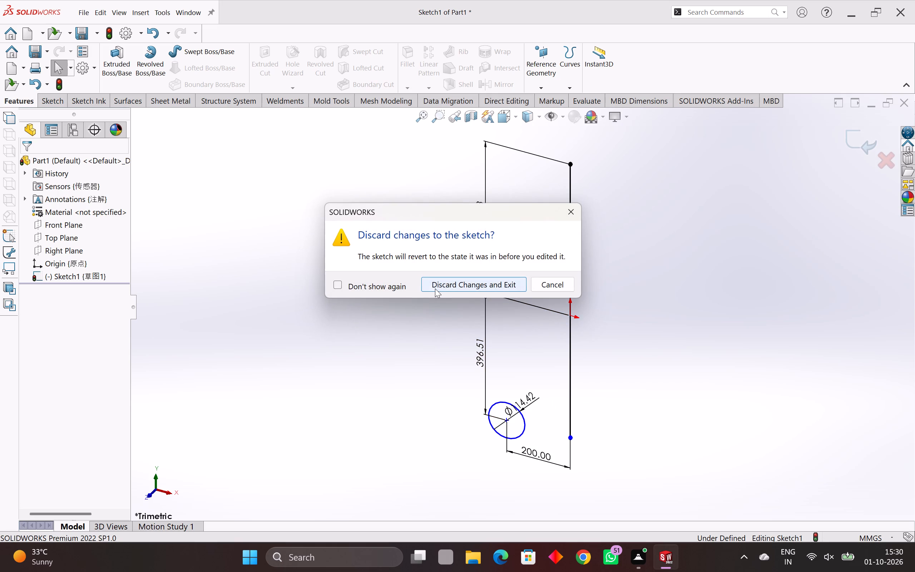
pyautogui.click(452, 287)
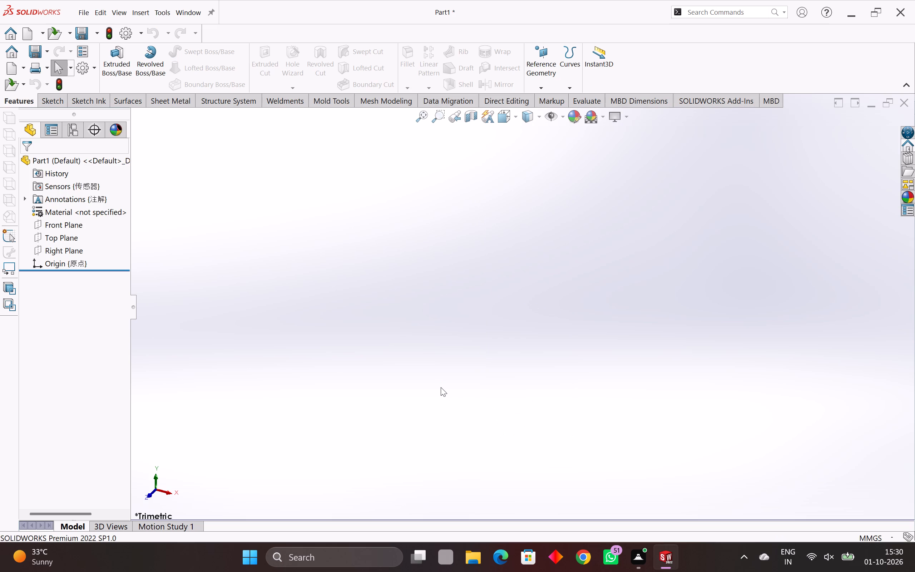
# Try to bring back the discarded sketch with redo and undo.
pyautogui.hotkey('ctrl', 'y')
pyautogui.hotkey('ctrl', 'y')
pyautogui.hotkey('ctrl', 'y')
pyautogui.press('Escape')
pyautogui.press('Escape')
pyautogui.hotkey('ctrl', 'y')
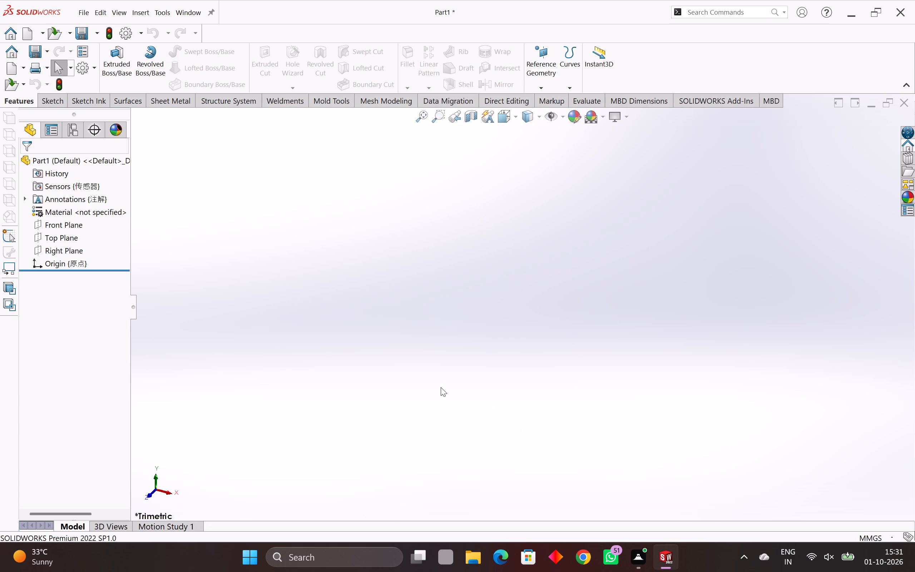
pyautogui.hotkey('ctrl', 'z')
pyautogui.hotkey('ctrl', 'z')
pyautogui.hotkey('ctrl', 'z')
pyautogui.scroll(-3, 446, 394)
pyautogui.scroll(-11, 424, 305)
# Start a new sketch on the Right Plane.
pyautogui.click(151, 494)
pyautogui.click(73, 229)
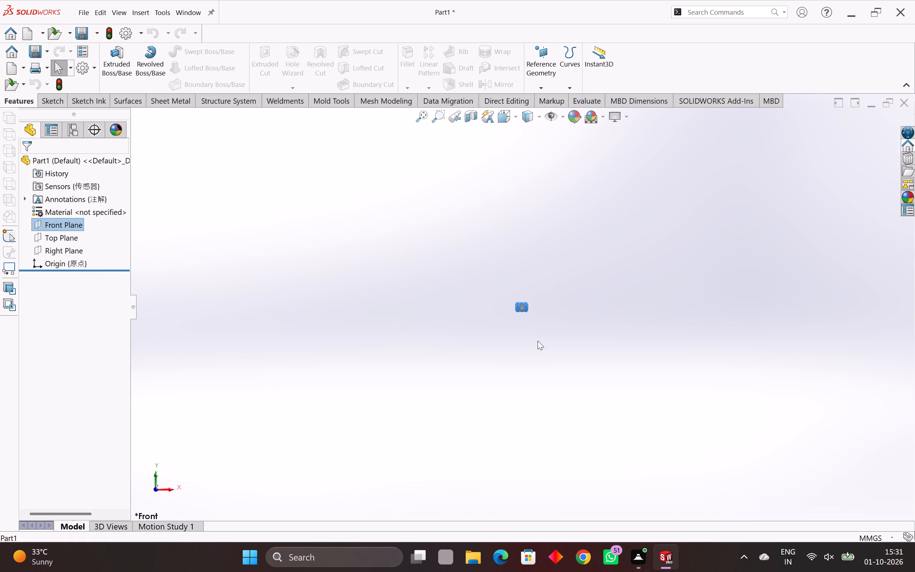
pyautogui.scroll(3, 536, 335)
pyautogui.scroll(10, 517, 282)
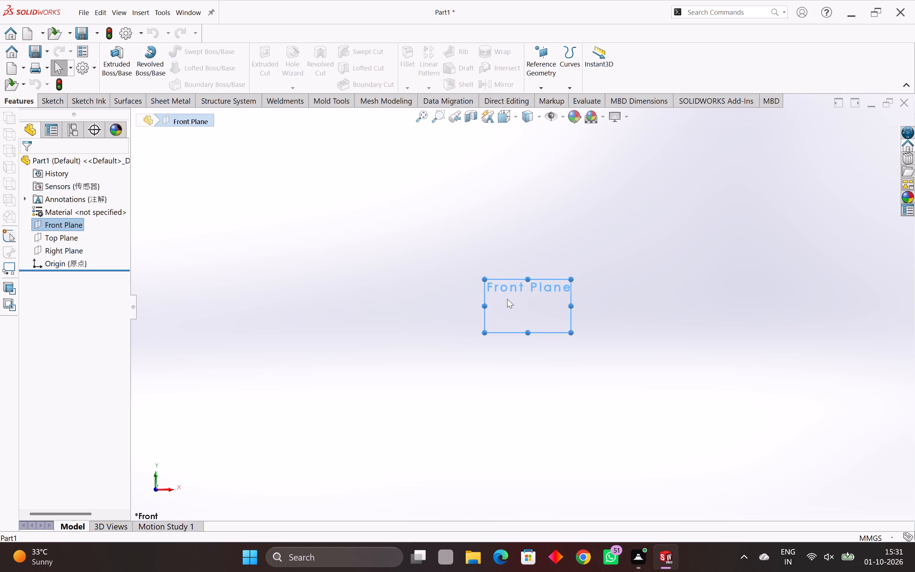
pyautogui.click(515, 278)
pyautogui.click(508, 286)
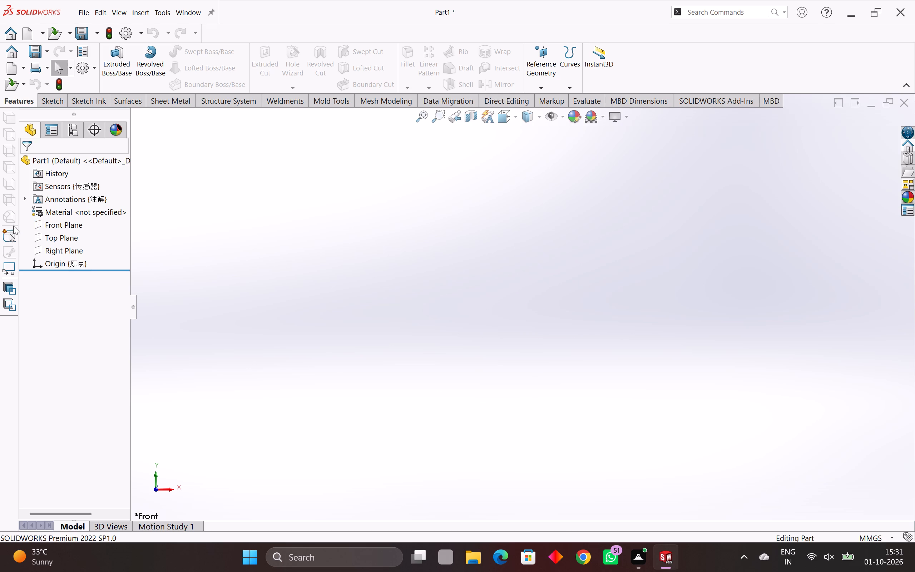
pyautogui.click(62, 253)
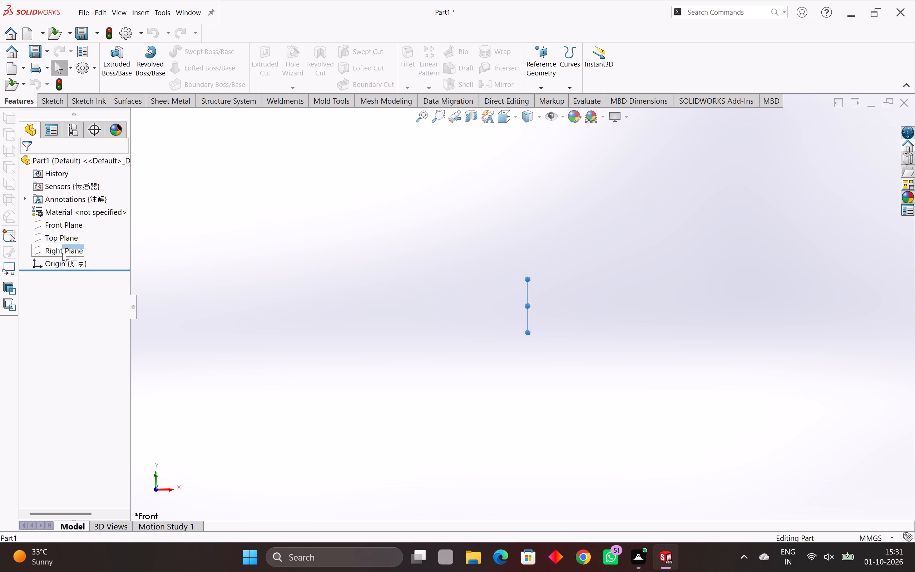
pyautogui.click(70, 241)
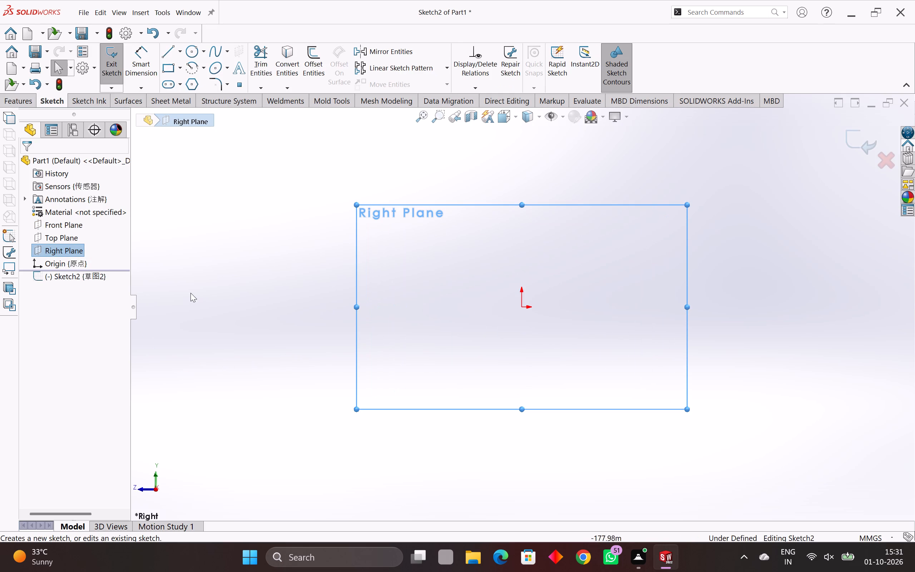
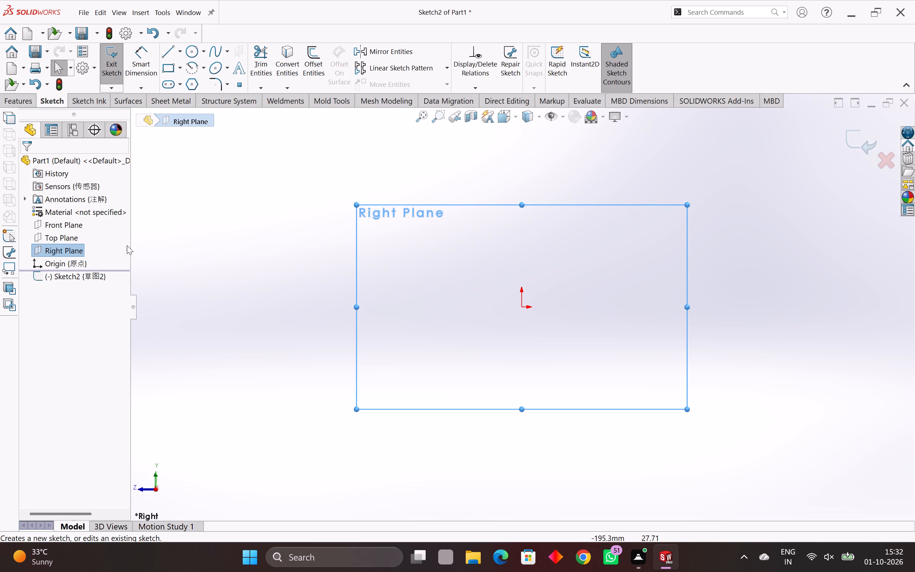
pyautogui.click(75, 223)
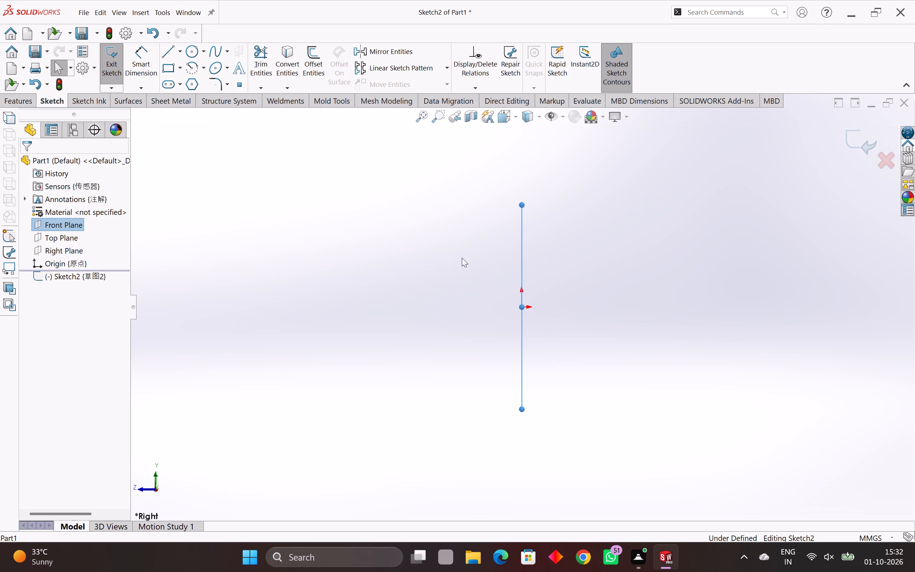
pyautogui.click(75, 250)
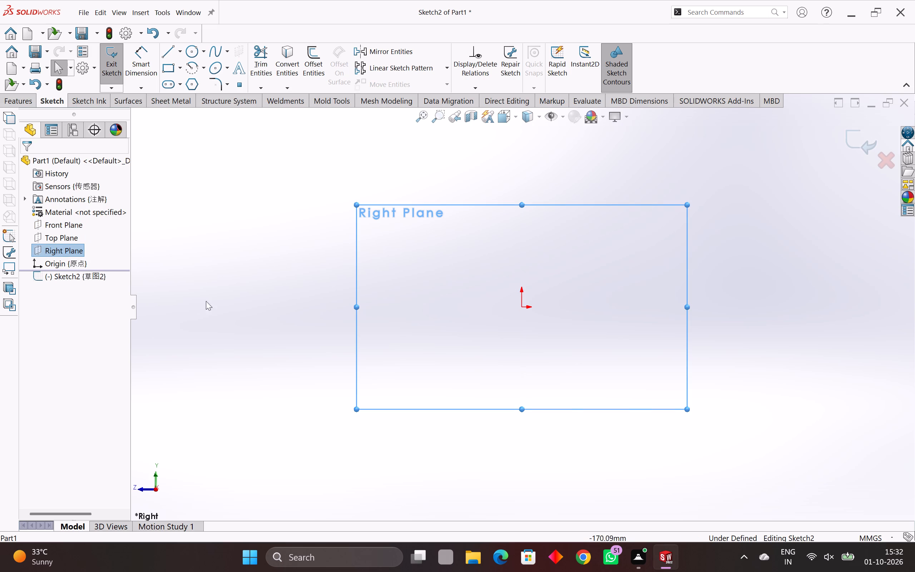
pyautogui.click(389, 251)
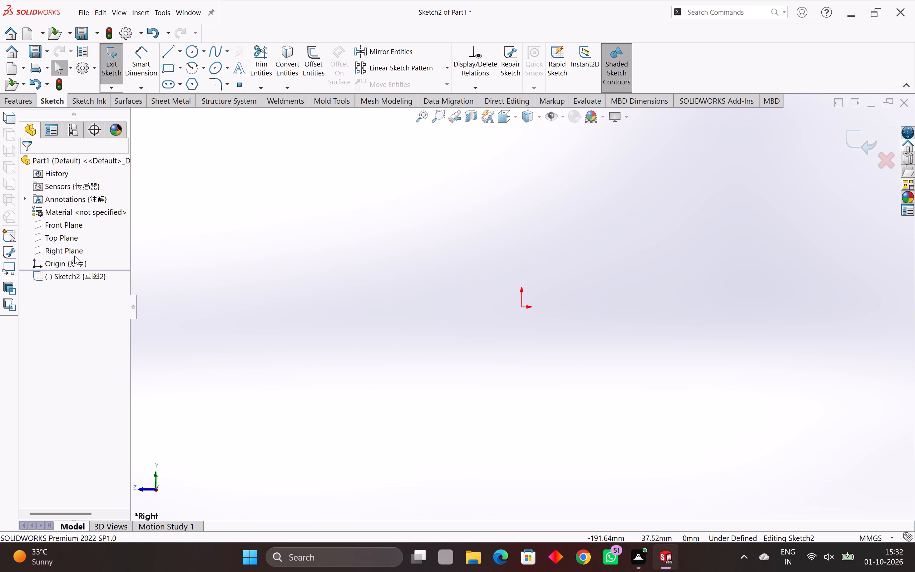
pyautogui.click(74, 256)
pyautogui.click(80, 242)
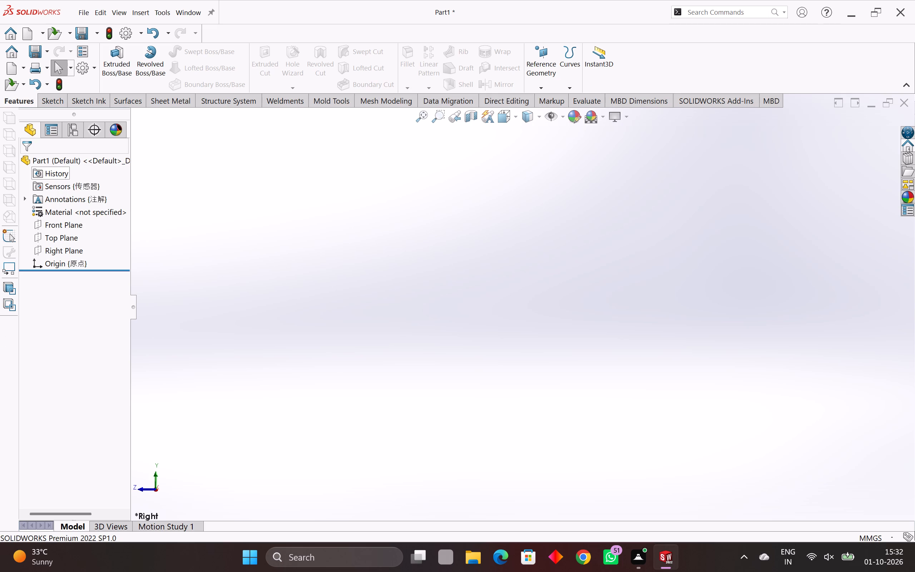
# Start a new sketch on the Right Plane.
pyautogui.click(48, 98)
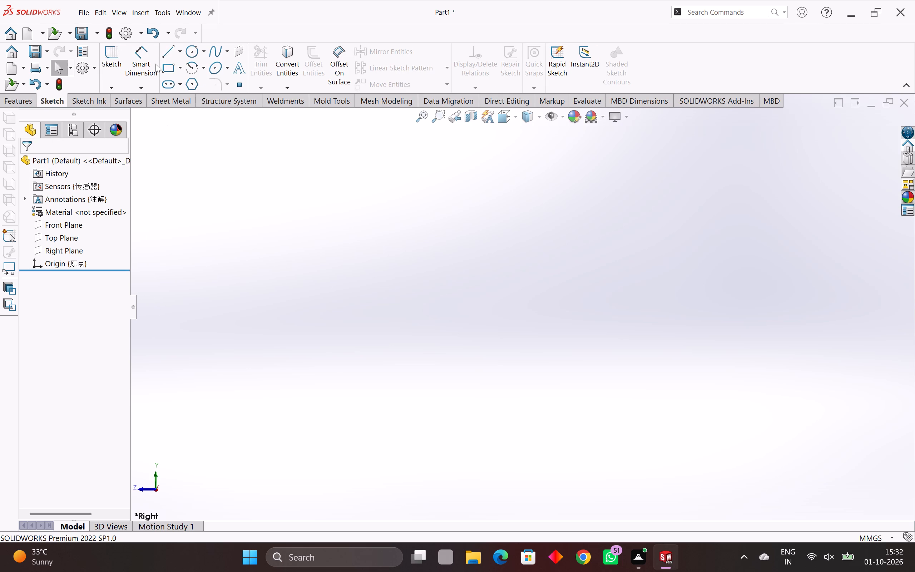
pyautogui.click(120, 68)
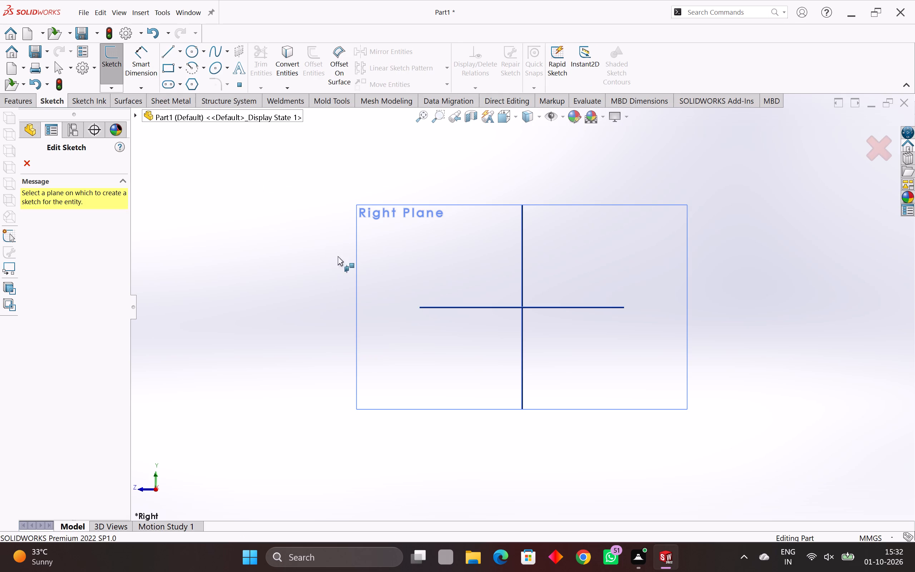
pyautogui.click(396, 256)
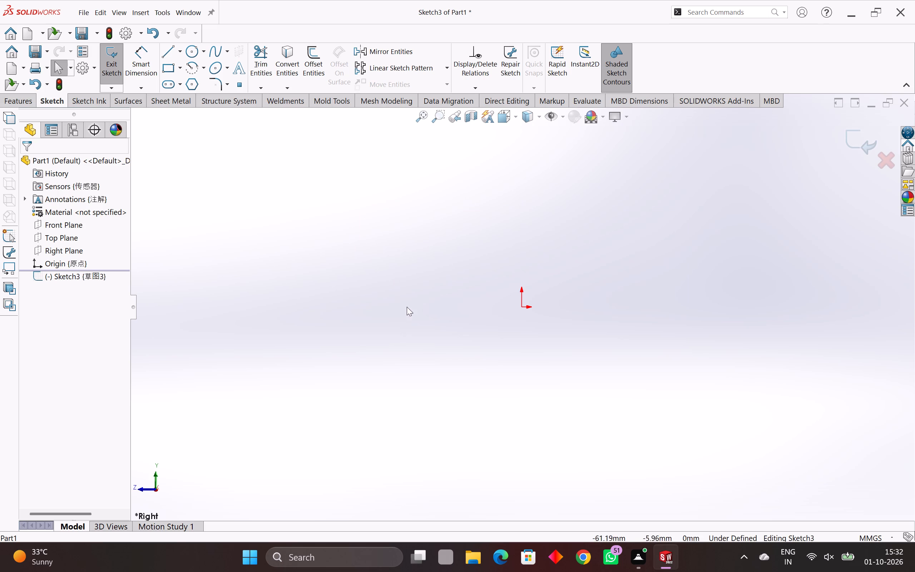
# Sketch a vertical line about 135 mm long passing through the origin.
pyautogui.click(171, 53)
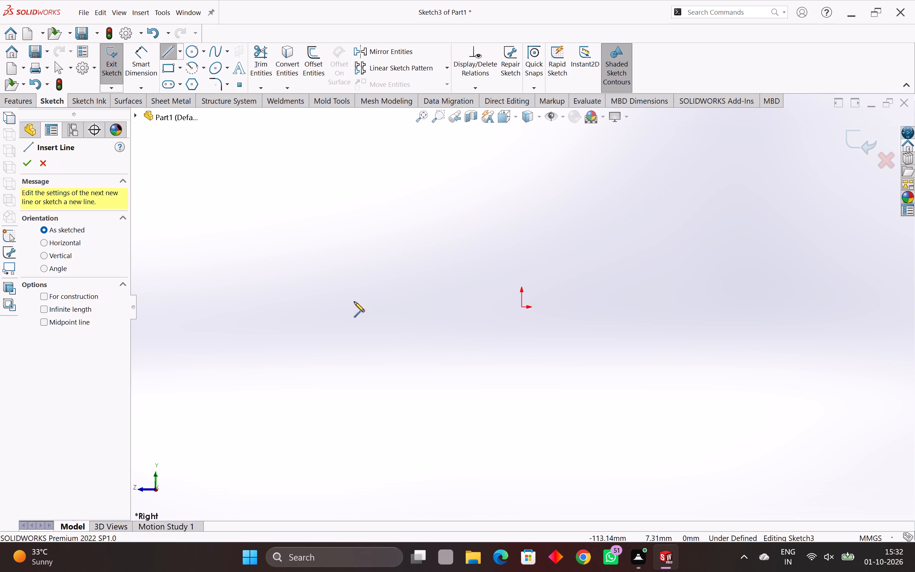
pyautogui.click(521, 162)
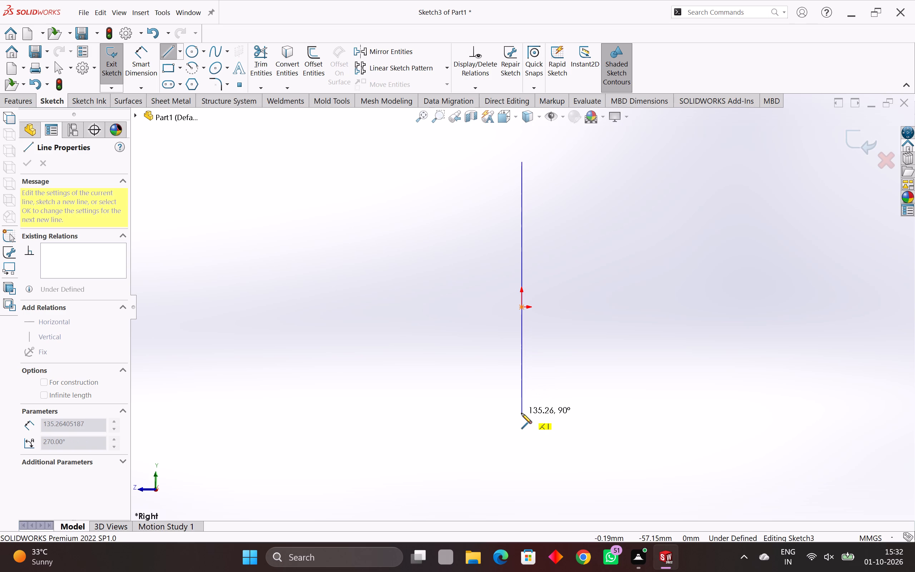
pyautogui.click(521, 413)
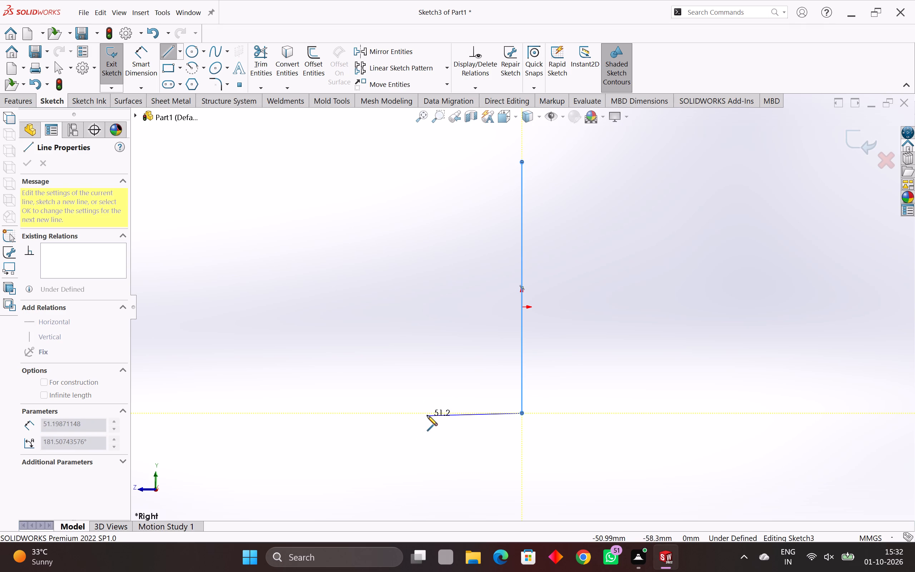
pyautogui.press('Escape')
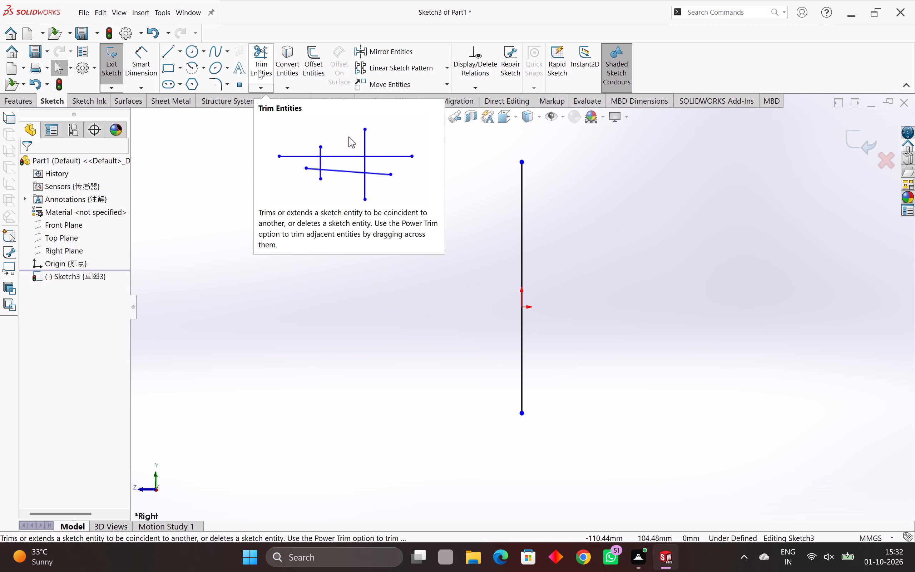
# Reposition the vertical line's lower endpoint to about 56 mm below the origin.
pyautogui.click(191, 47)
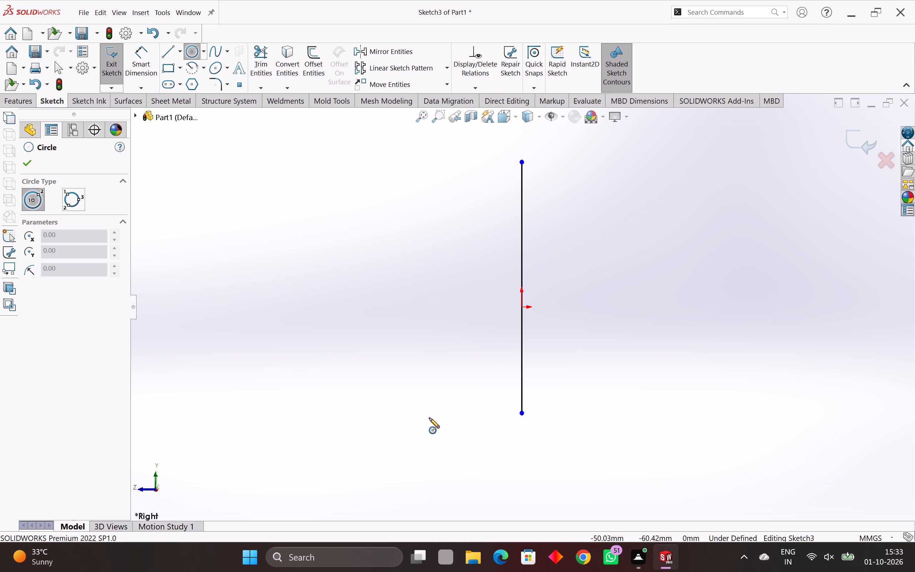
pyautogui.press('Escape')
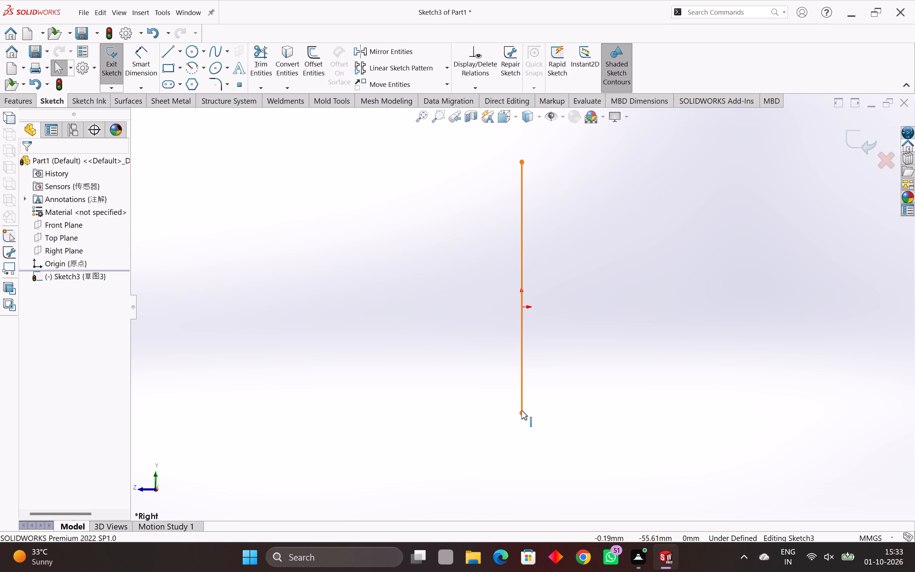
pyautogui.moveTo(521, 410); pyautogui.dragTo(520, 347)
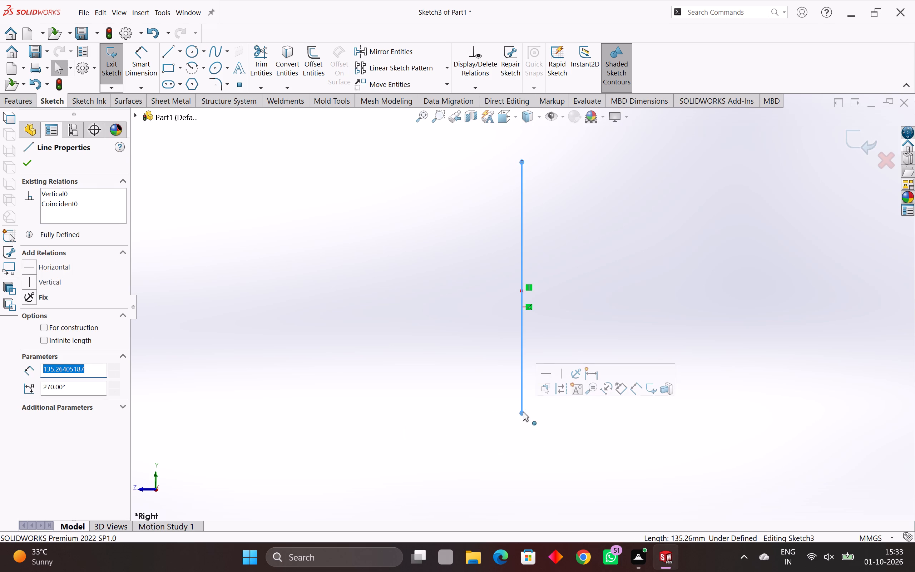
pyautogui.moveTo(521, 413); pyautogui.dragTo(521, 387)
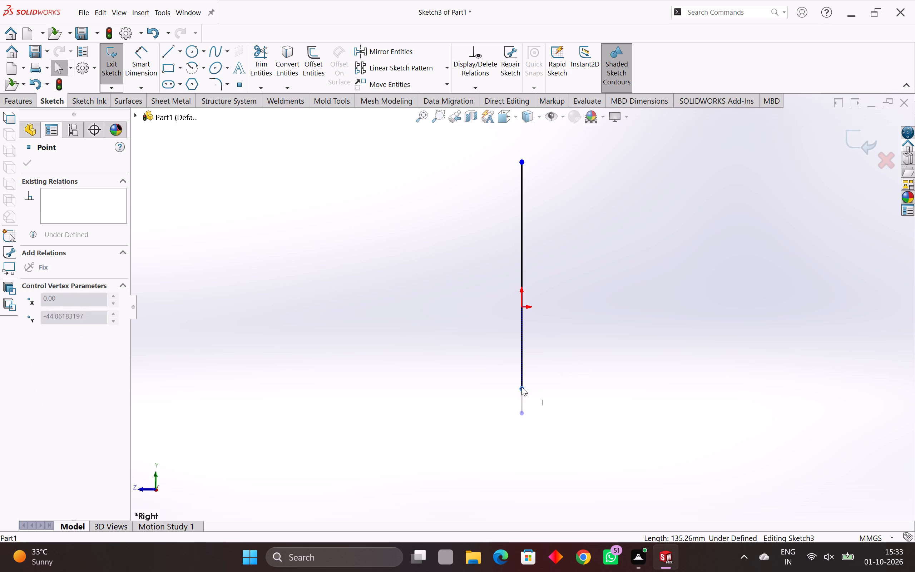
pyautogui.moveTo(521, 387); pyautogui.dragTo(522, 354)
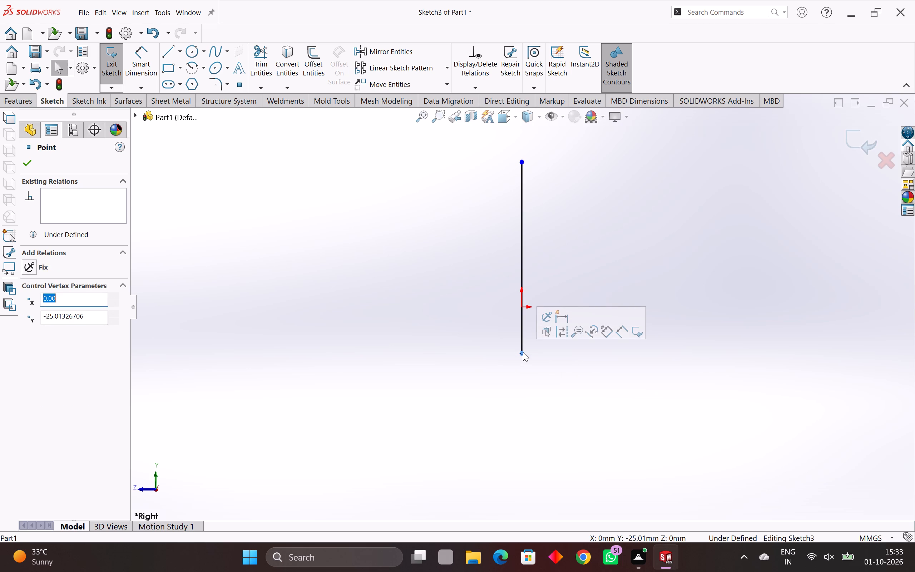
pyautogui.moveTo(521, 353); pyautogui.dragTo(531, 411)
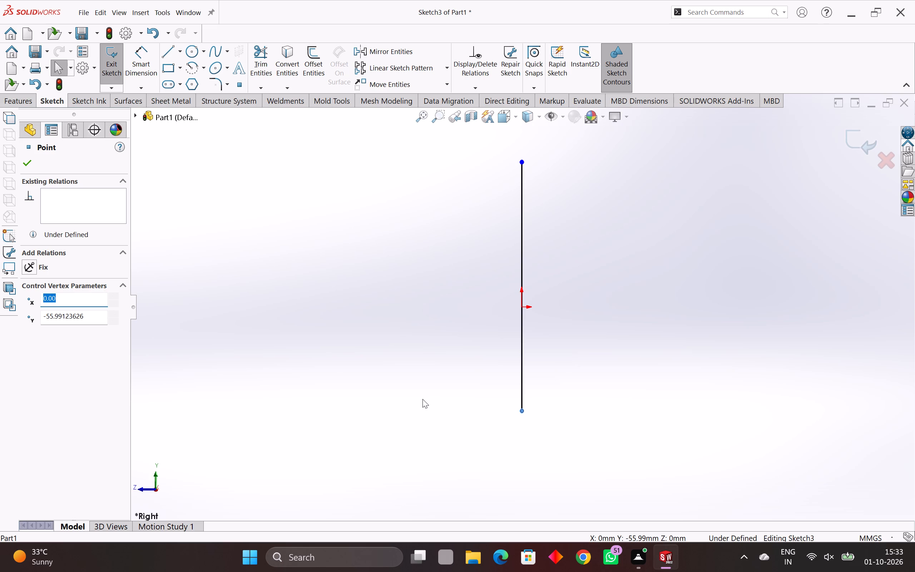
pyautogui.press('Escape')
# Sketch a circle of about 14.6 mm radius, centred about 43 mm from the vertical line and level with its lower endpoint.
pyautogui.click(191, 51)
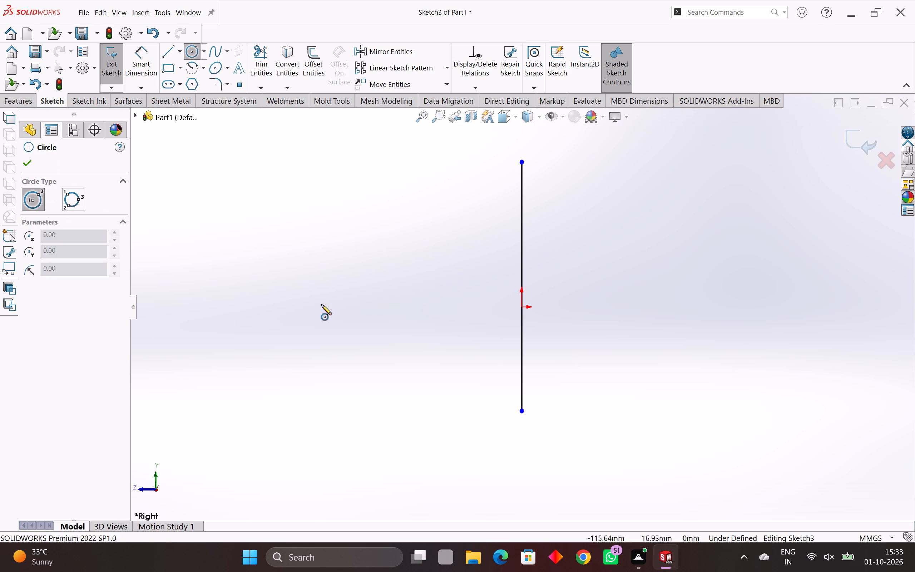
pyautogui.click(441, 412)
pyautogui.click(468, 416)
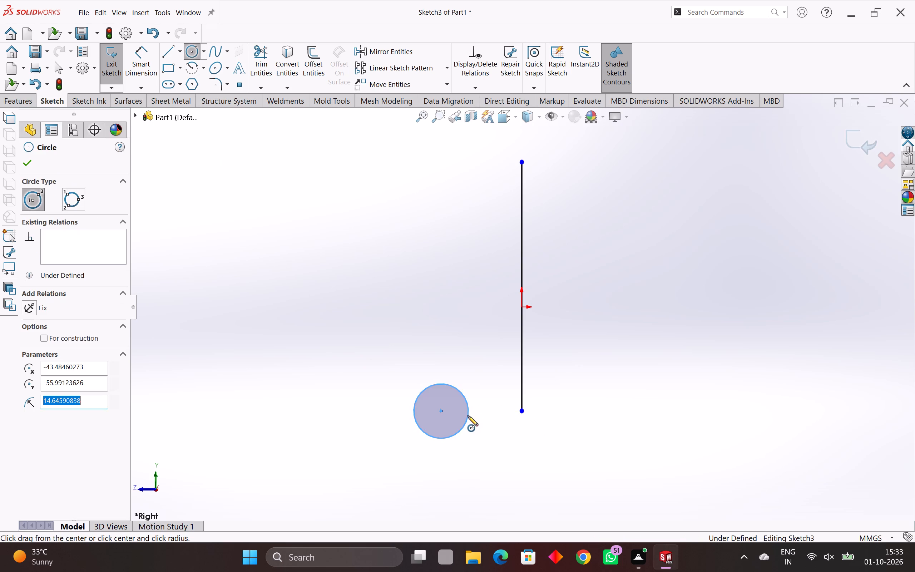
pyautogui.press('Escape')
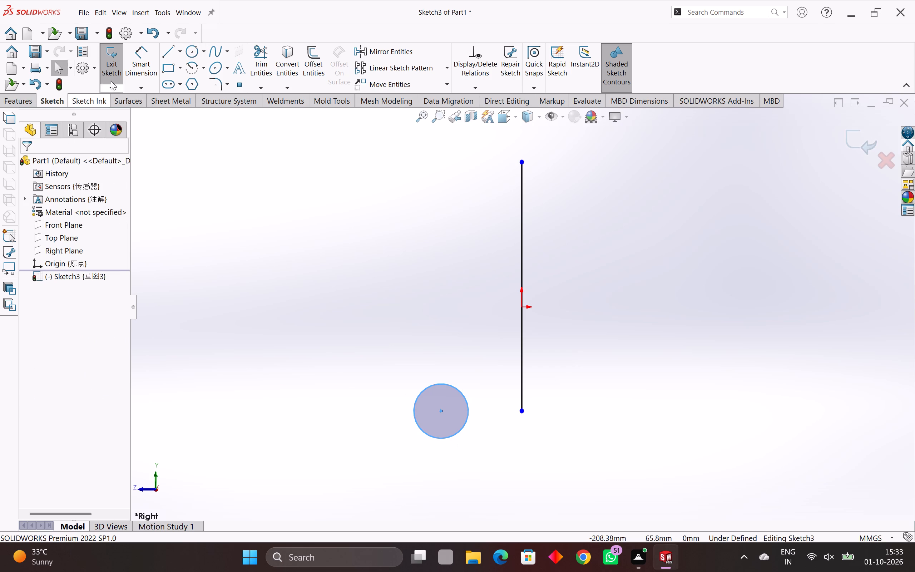
# Dimension the circle's diameter as 30 mm, placing the dimension below the circle.
pyautogui.click(137, 72)
pyautogui.click(415, 413)
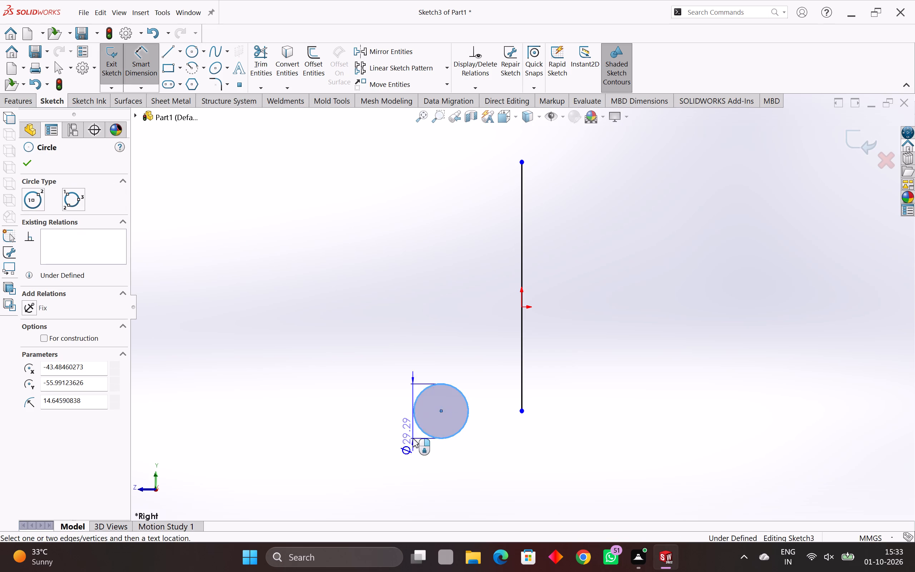
pyautogui.click(444, 493)
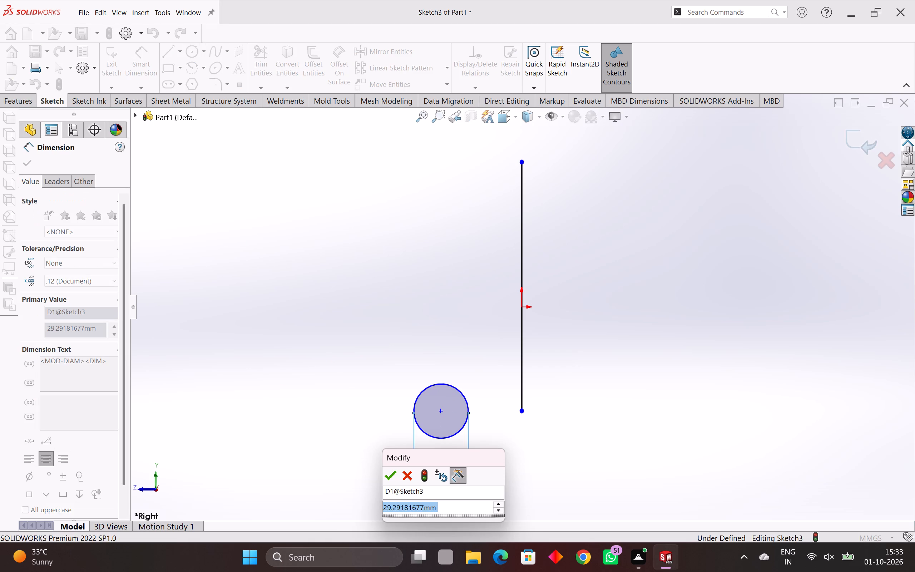
pyautogui.write('30')
pyautogui.press('Return')
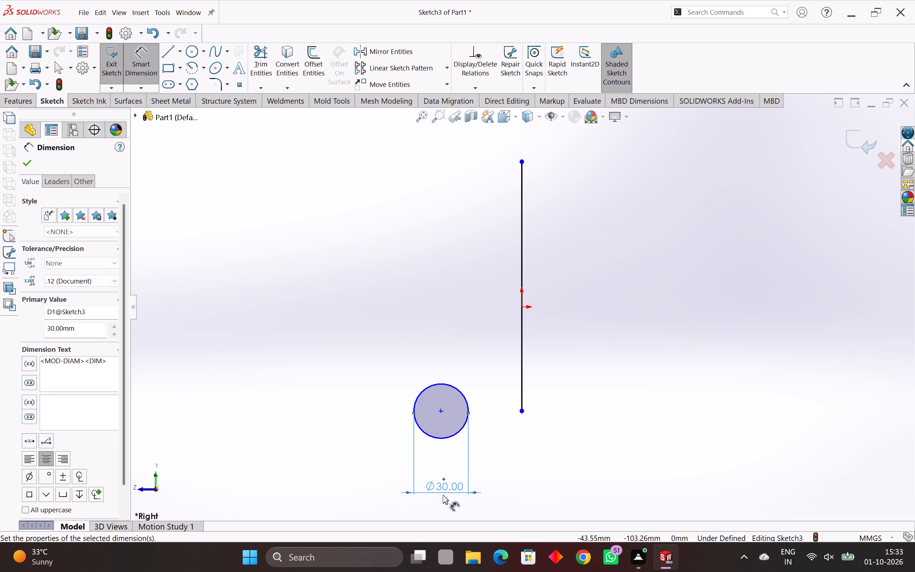
pyautogui.press('Escape')
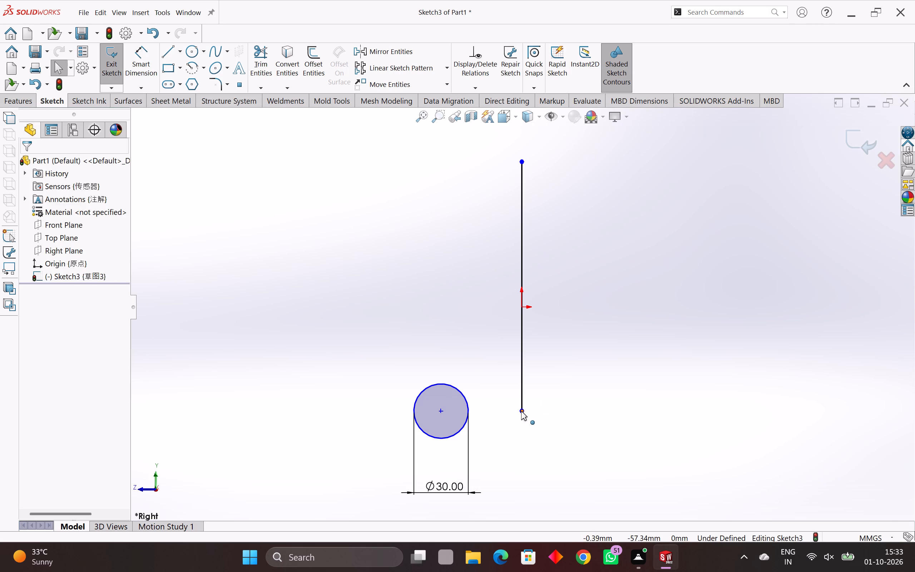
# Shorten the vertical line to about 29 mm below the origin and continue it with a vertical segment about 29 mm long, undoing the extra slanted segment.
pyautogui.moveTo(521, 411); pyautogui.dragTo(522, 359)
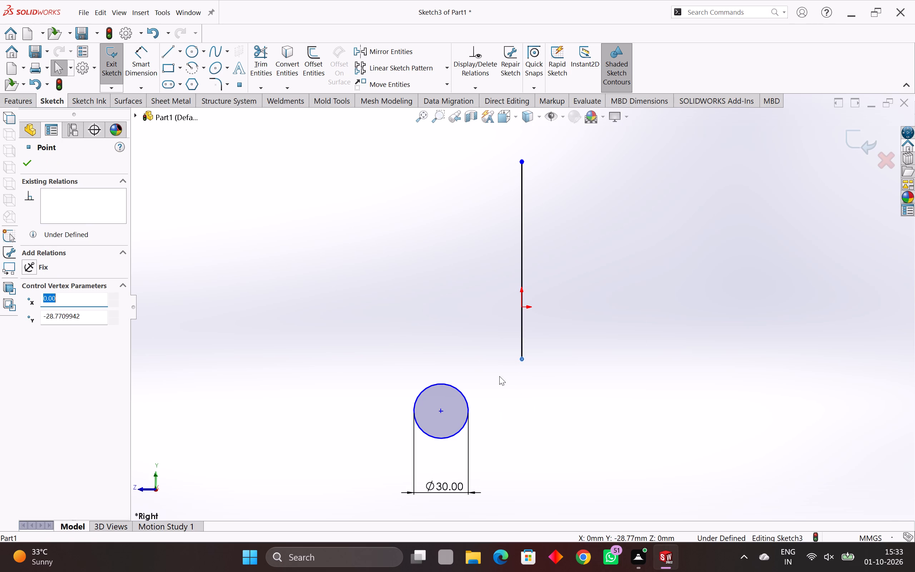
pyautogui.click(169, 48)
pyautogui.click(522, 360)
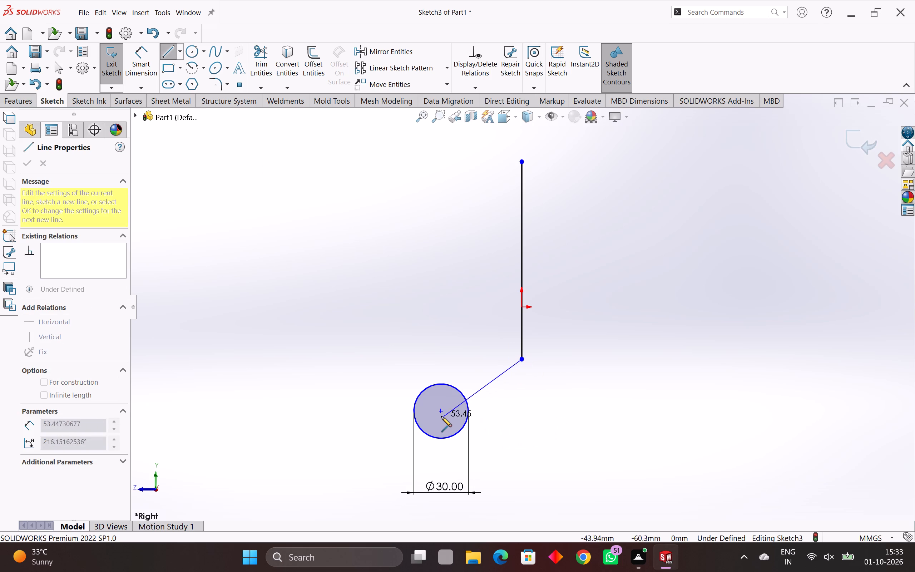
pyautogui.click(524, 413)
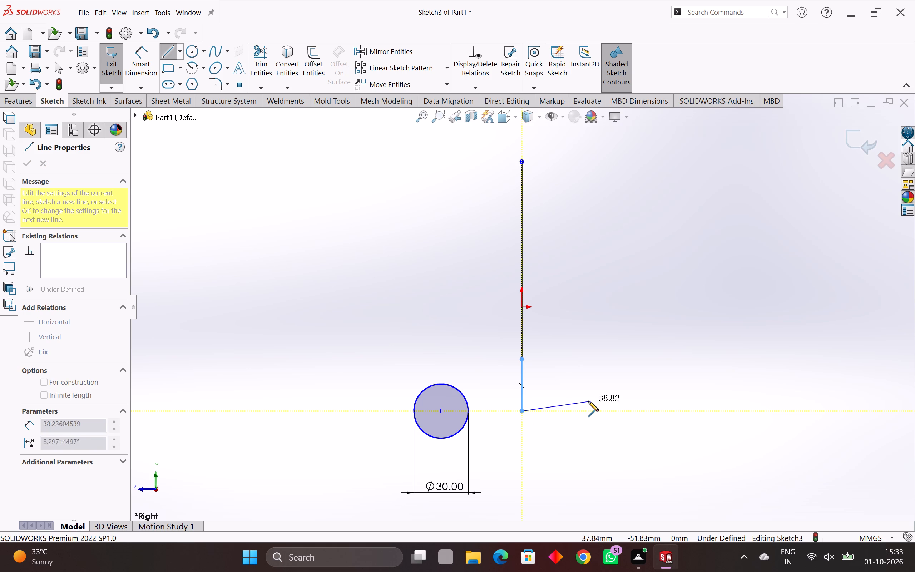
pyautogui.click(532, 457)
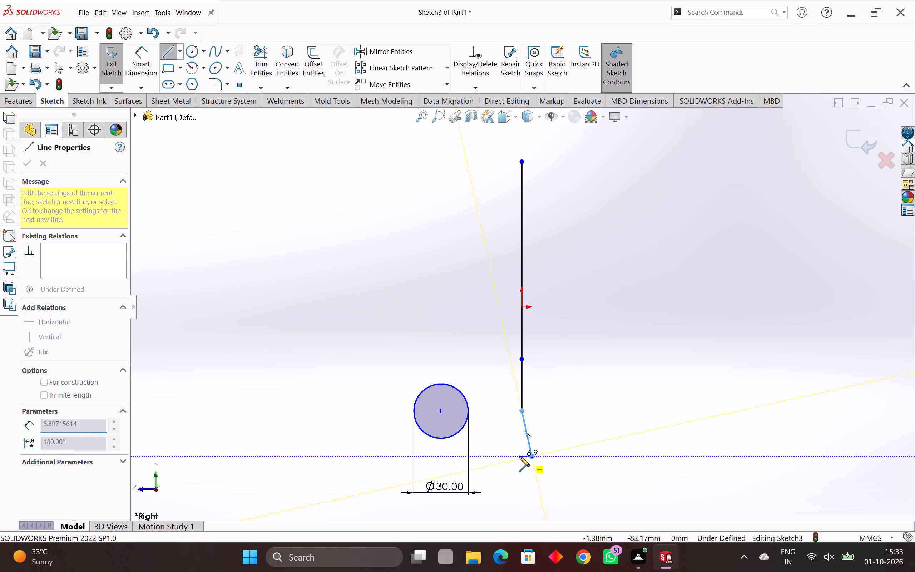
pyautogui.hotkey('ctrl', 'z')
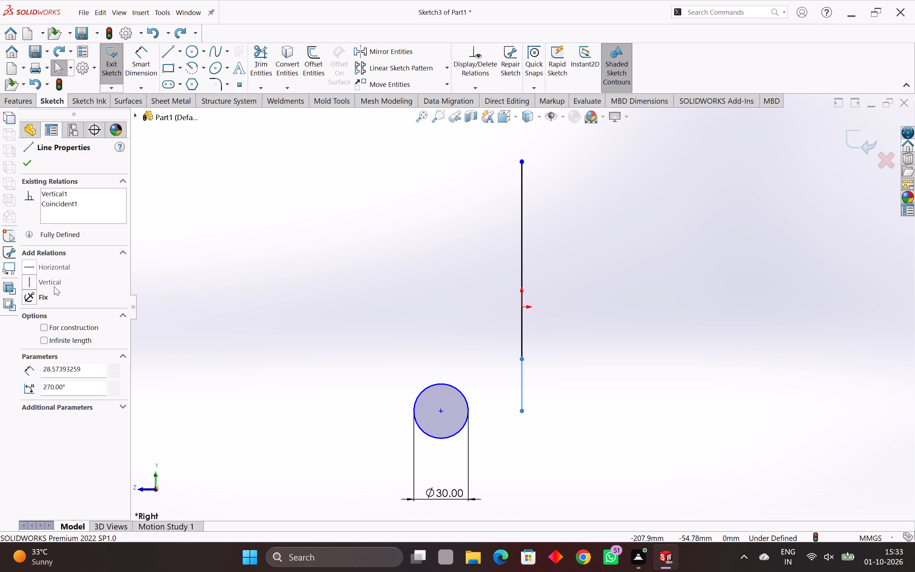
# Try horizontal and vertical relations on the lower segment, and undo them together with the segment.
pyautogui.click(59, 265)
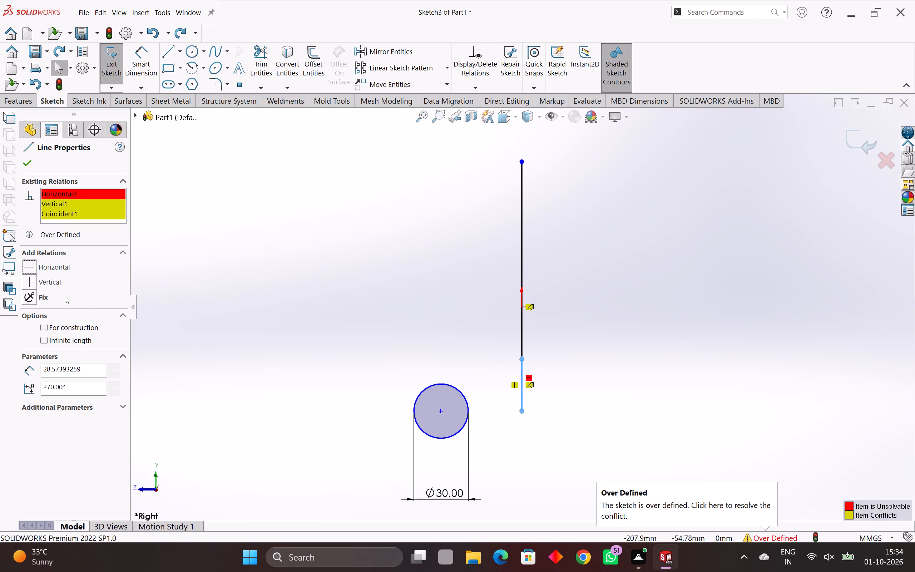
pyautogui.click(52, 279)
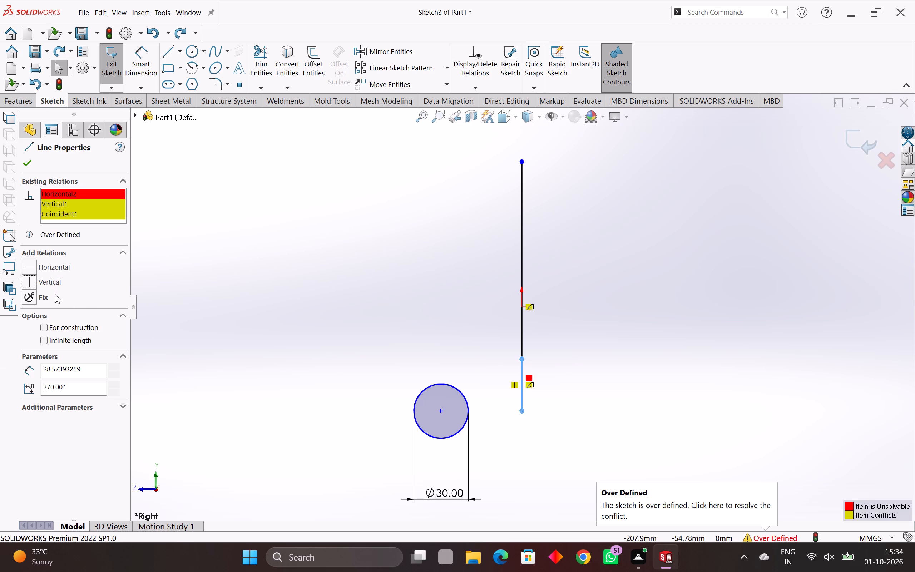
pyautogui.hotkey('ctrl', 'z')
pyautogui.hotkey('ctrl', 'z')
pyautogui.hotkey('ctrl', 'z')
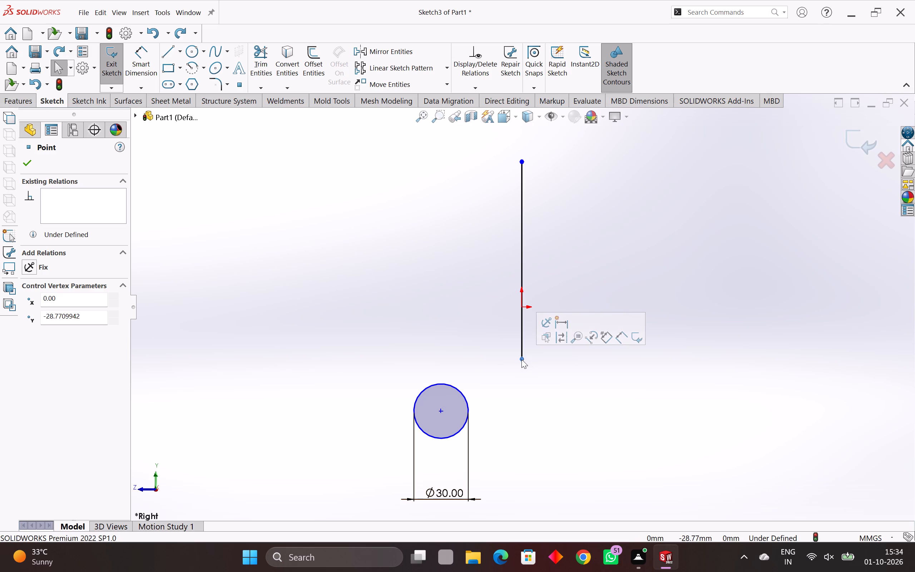
# Extend the vertical line's lower endpoint to about 57 mm below the origin, level with the circle's centre.
pyautogui.moveTo(521, 359); pyautogui.dragTo(460, 415)
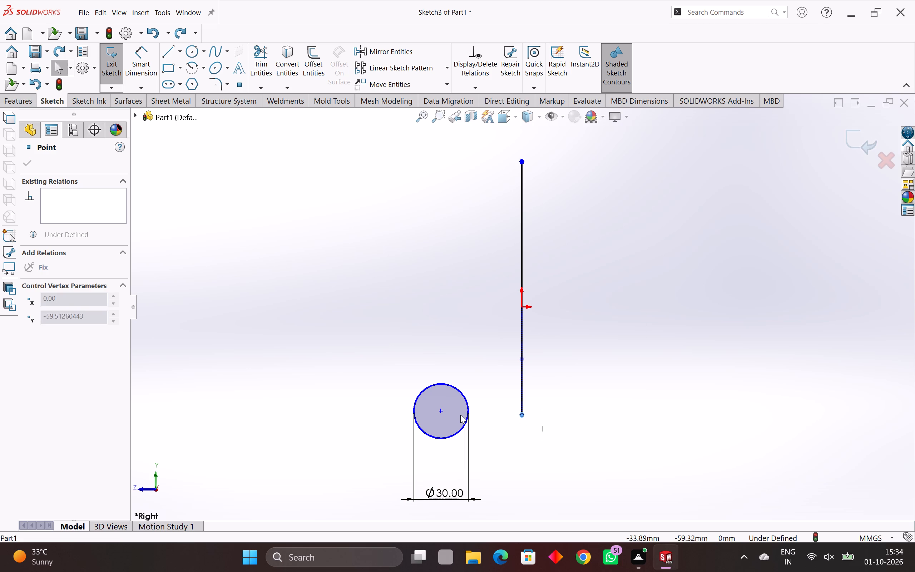
pyautogui.moveTo(460, 415); pyautogui.dragTo(495, 413)
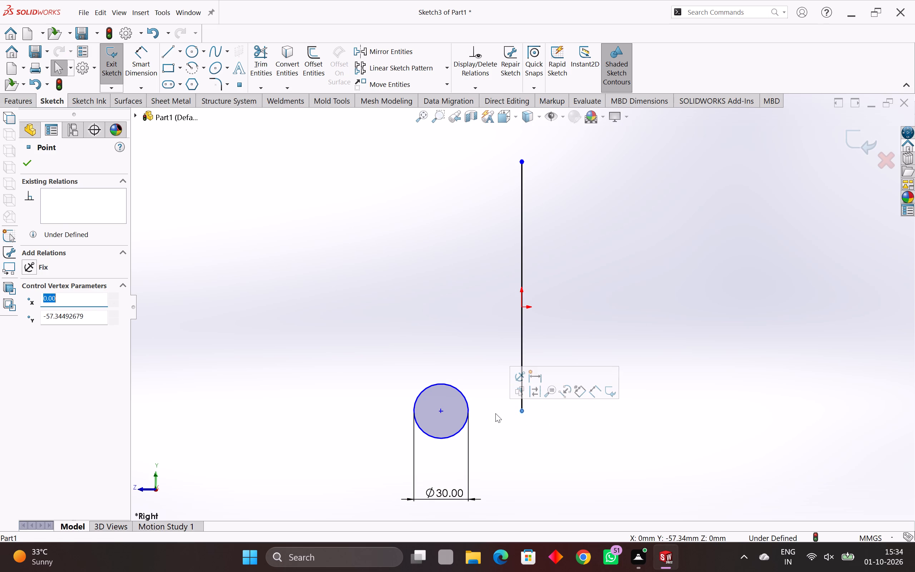
pyautogui.click(495, 413)
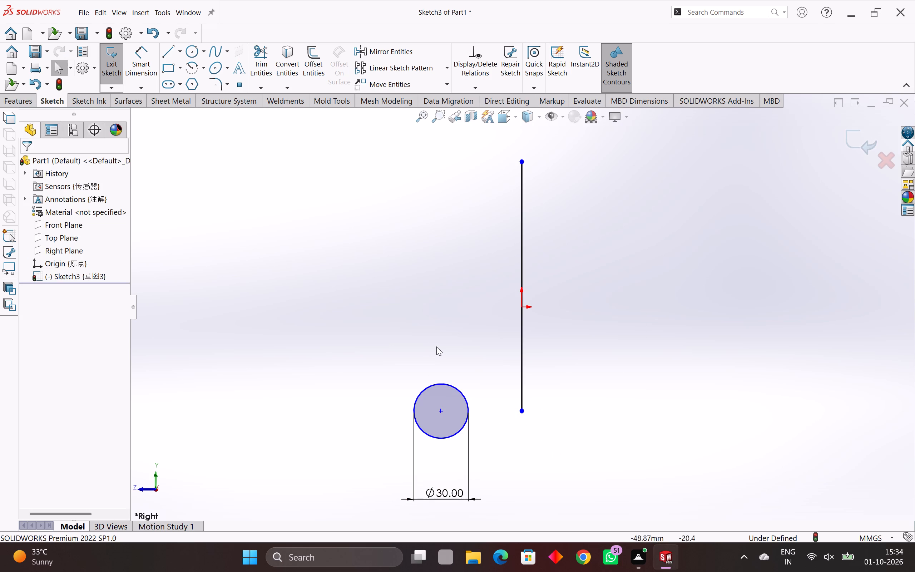
# Fully define the vertical line and the circle with automatically calculated dimensions, using the origin as the datum.
pyautogui.scroll(-2, 490, 380)
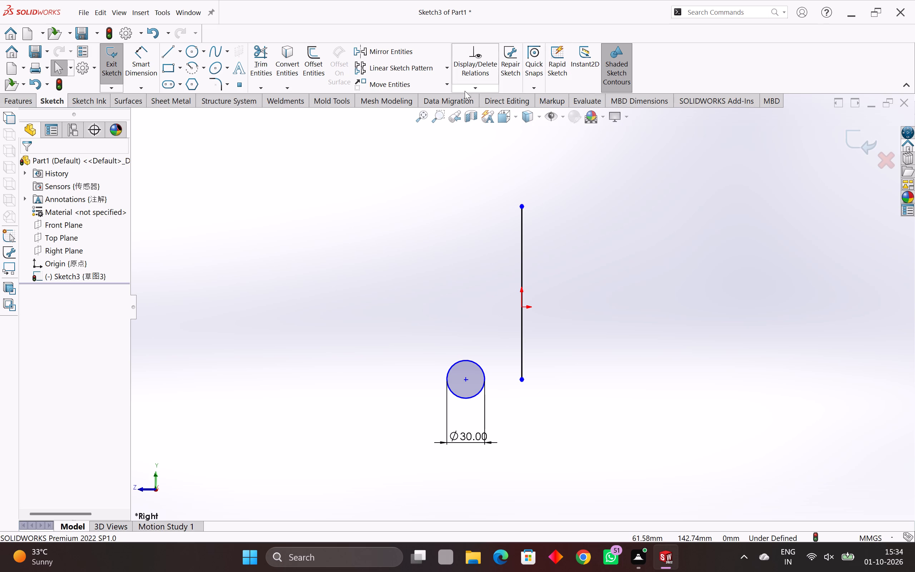
pyautogui.click(465, 91)
pyautogui.click(508, 132)
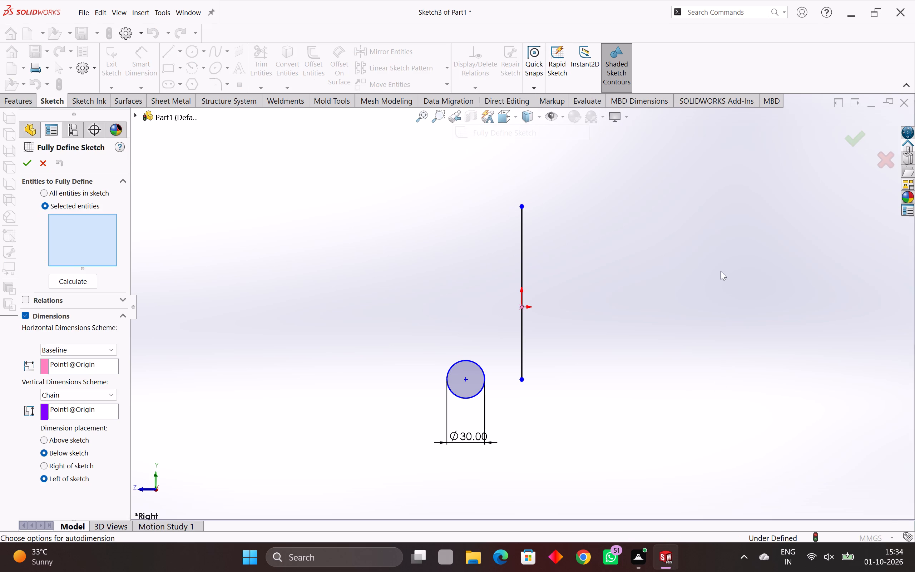
pyautogui.moveTo(661, 314); pyautogui.dragTo(417, 488)
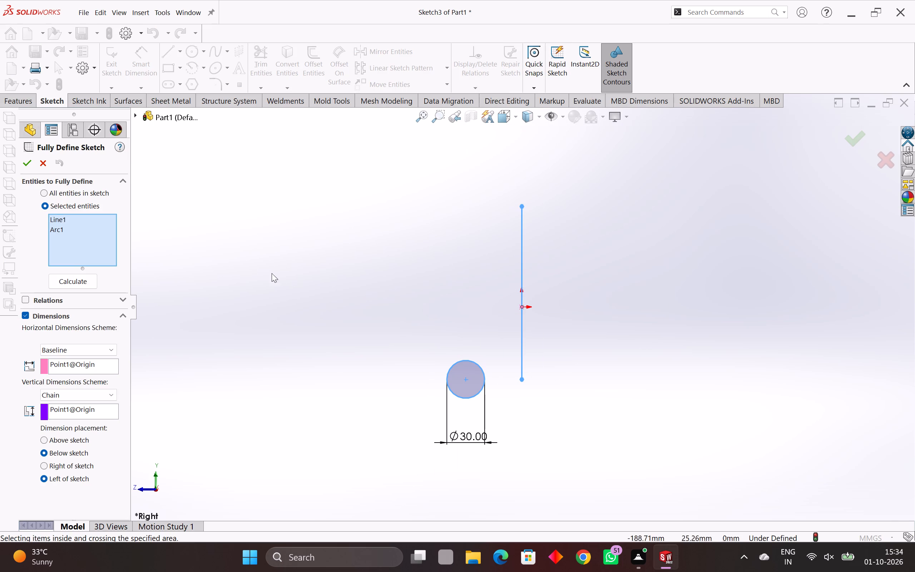
pyautogui.click(87, 279)
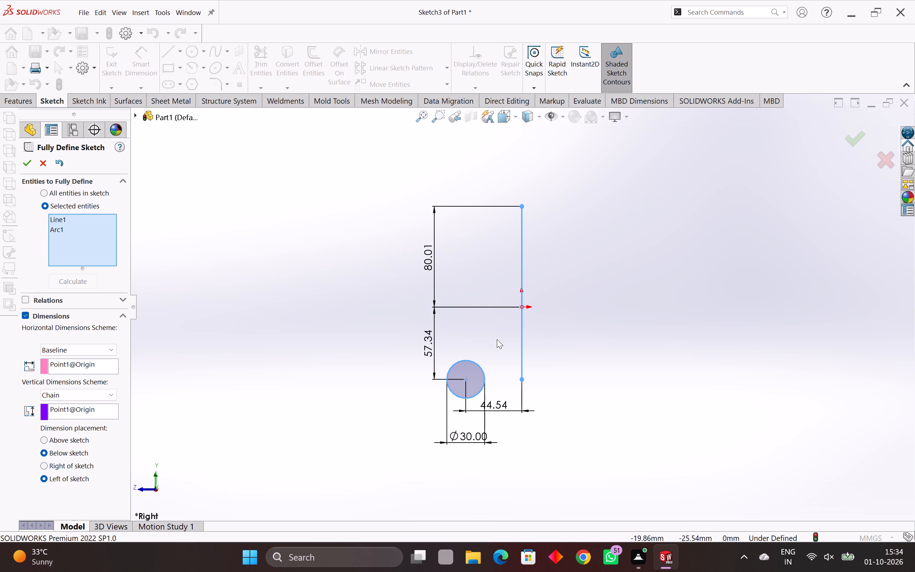
pyautogui.scroll(1, 497, 339)
pyautogui.click(29, 99)
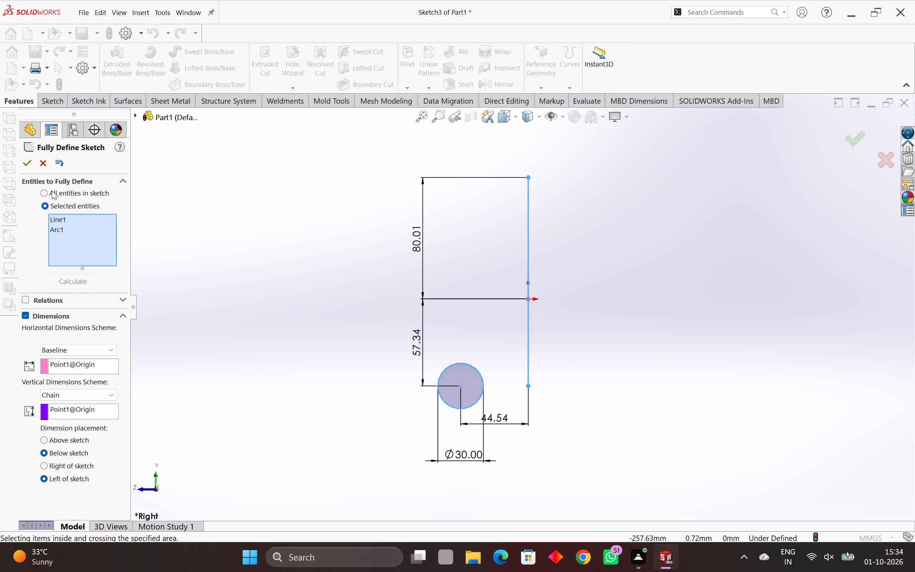
pyautogui.click(22, 165)
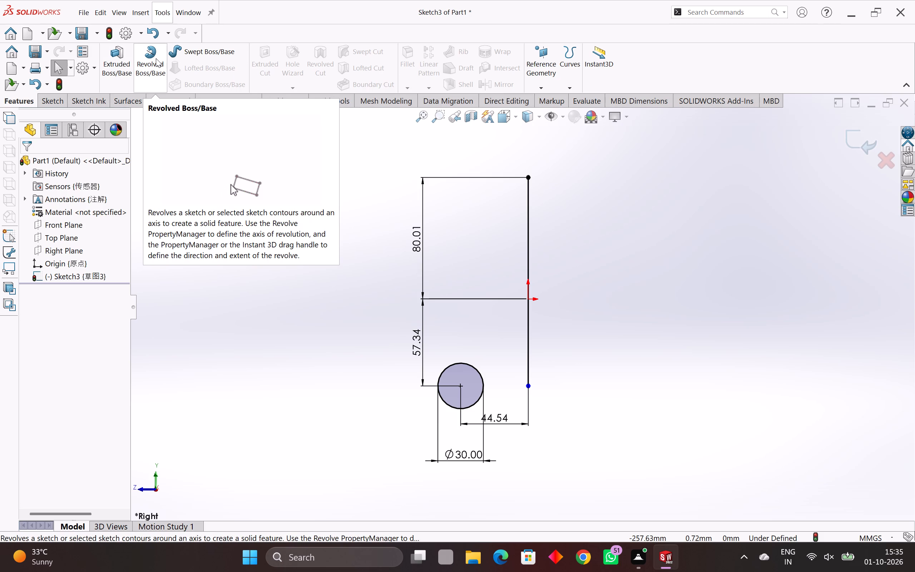
# Start a Swept Boss/Base with the 30 mm circle as the sketch profile and the vertical line as the path.
pyautogui.click(184, 51)
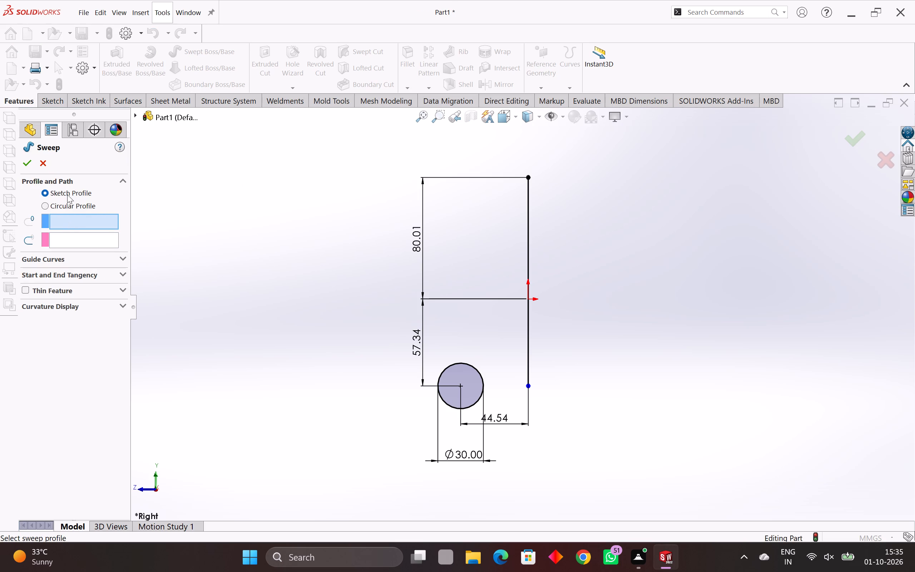
pyautogui.click(46, 204)
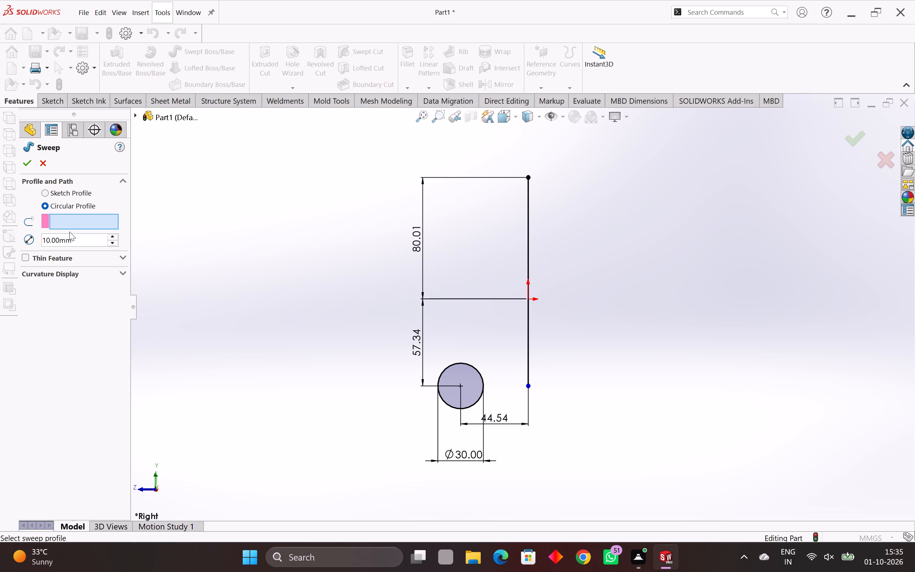
pyautogui.click(73, 224)
pyautogui.click(45, 190)
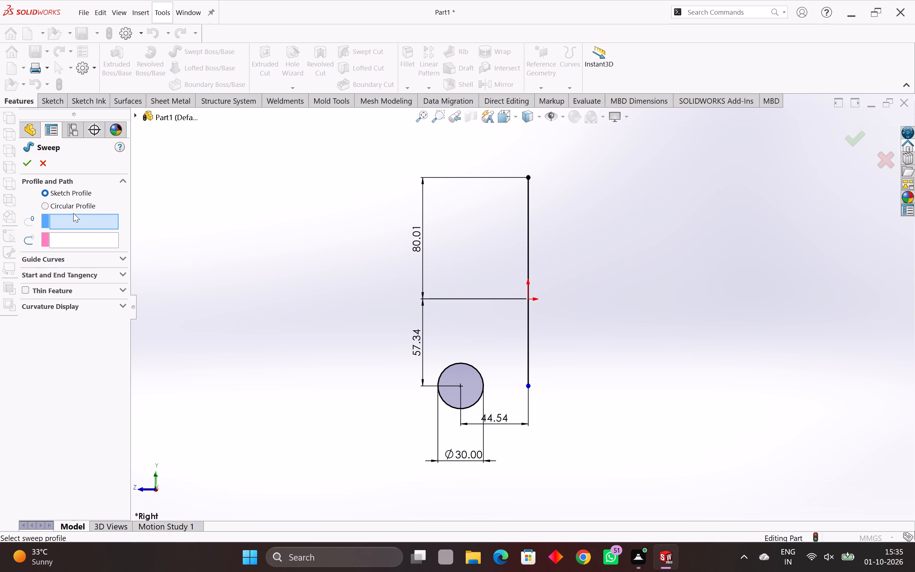
pyautogui.click(79, 225)
pyautogui.click(478, 373)
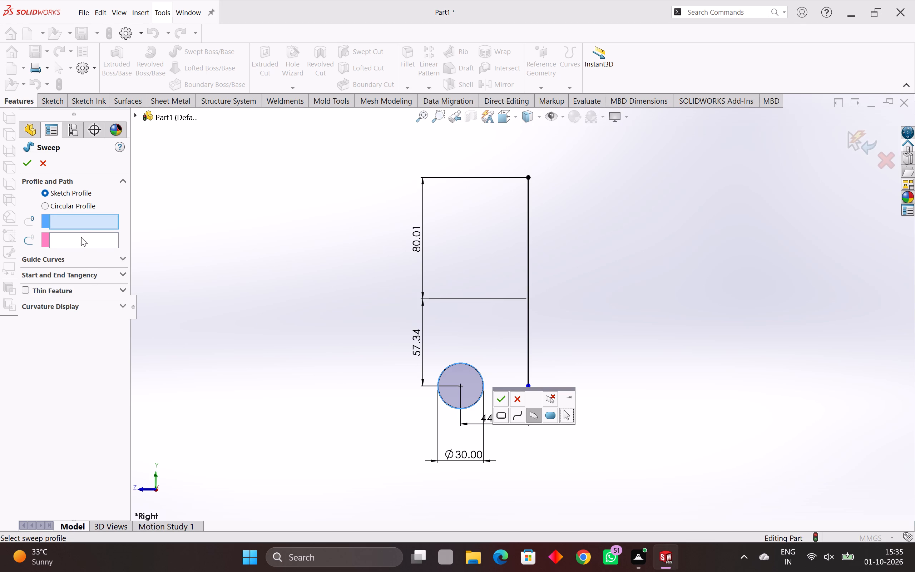
pyautogui.click(502, 397)
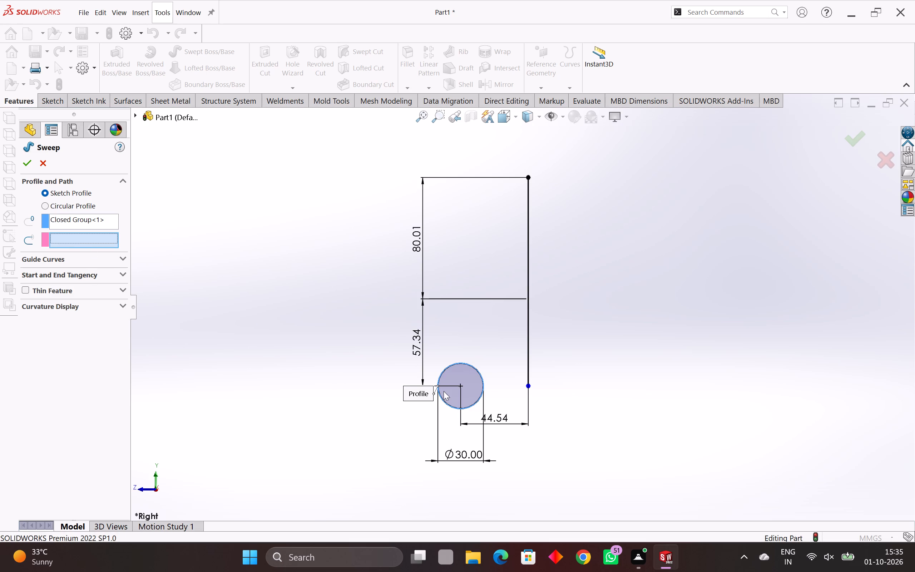
pyautogui.click(70, 237)
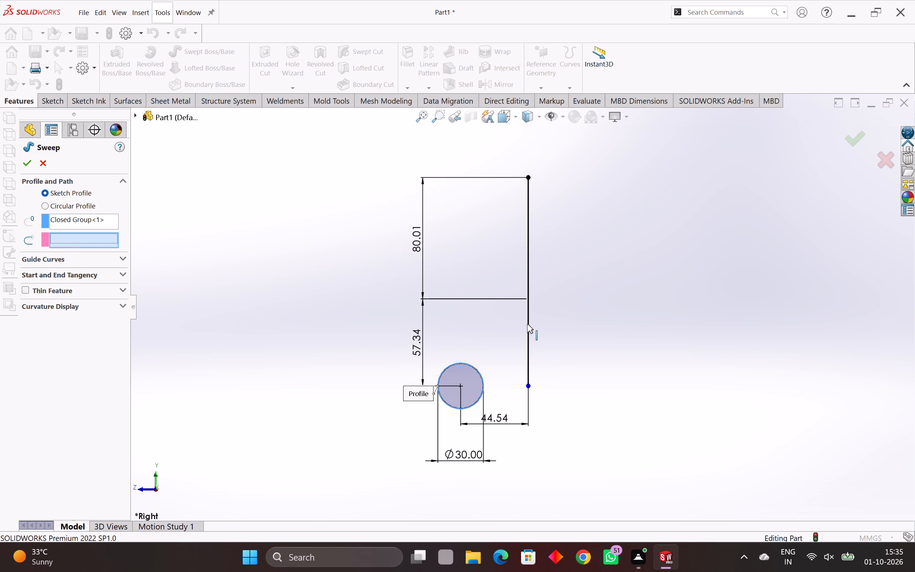
pyautogui.click(528, 326)
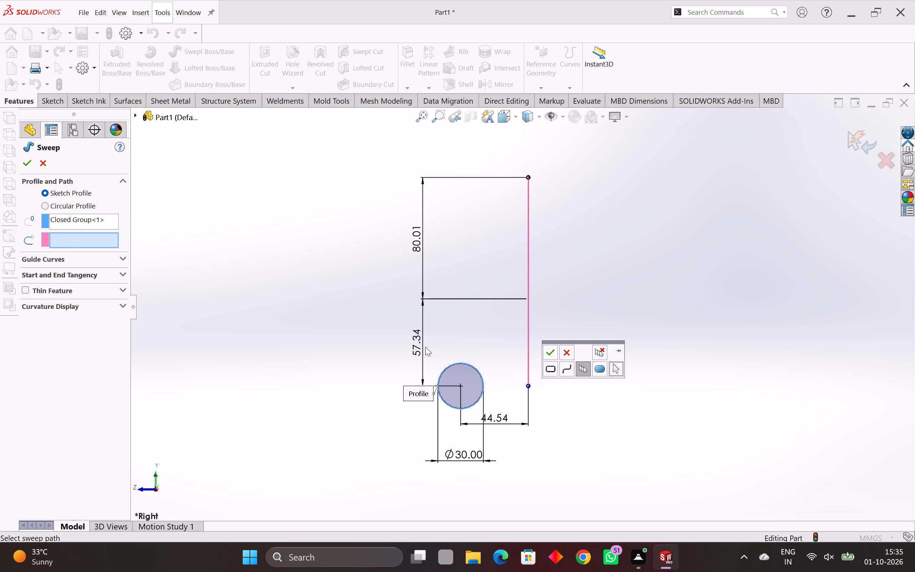
pyautogui.click(548, 351)
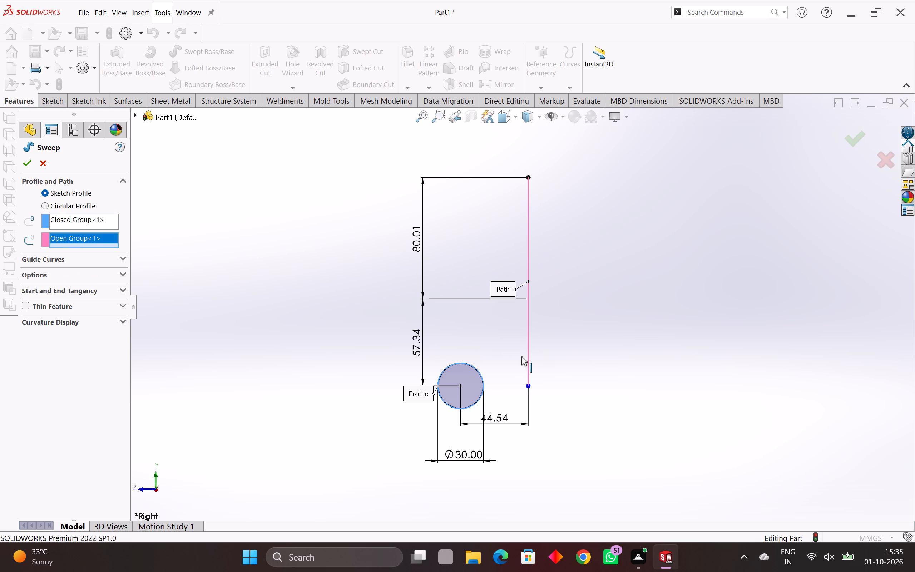
# Set the sweep's profile twist to Specify Twist Value with 5 revolutions, keeping Follow Path orientation, and try to create the sweep.
pyautogui.click(123, 257)
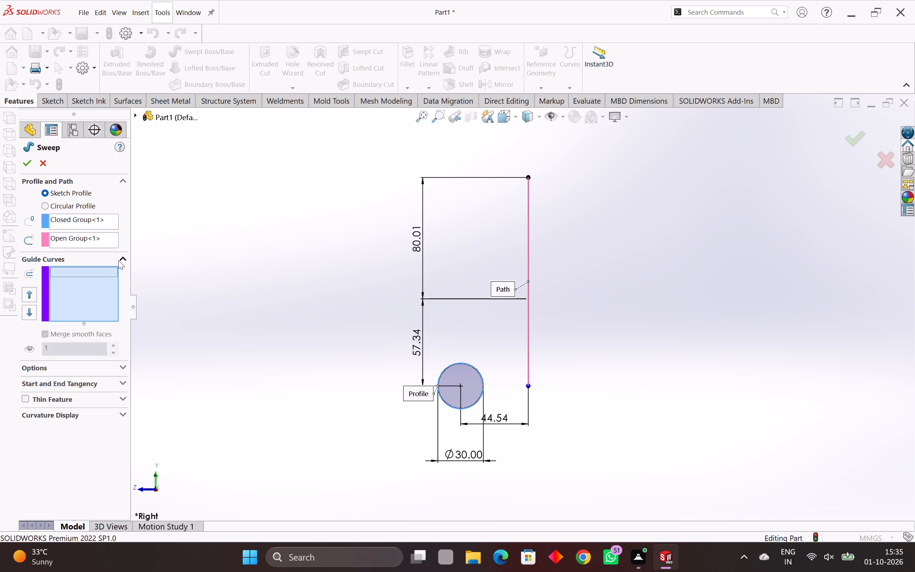
pyautogui.click(119, 257)
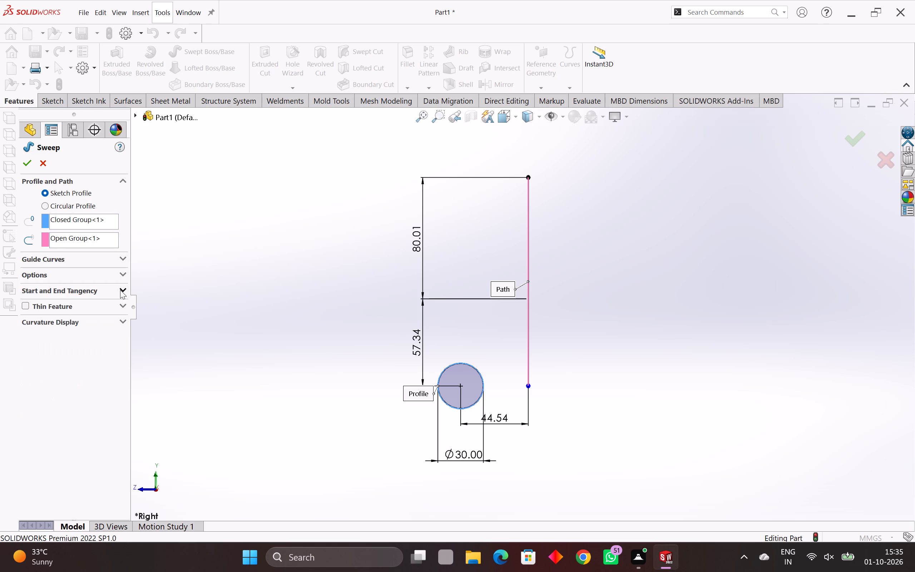
pyautogui.click(122, 273)
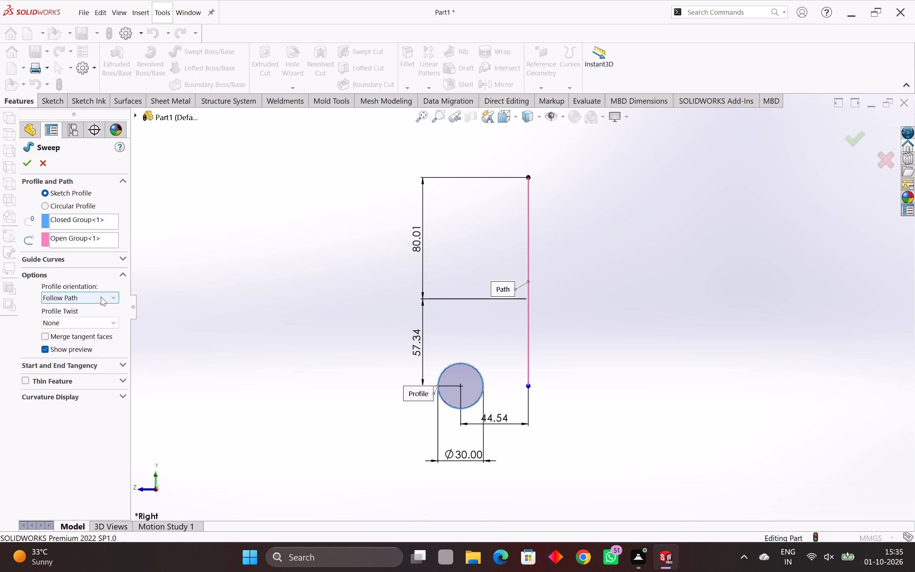
pyautogui.click(100, 297)
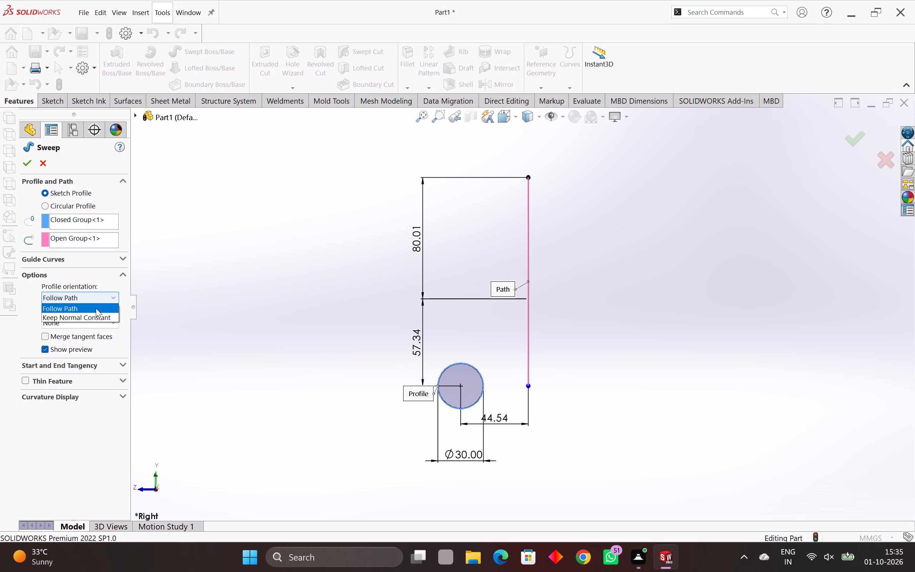
pyautogui.click(93, 298)
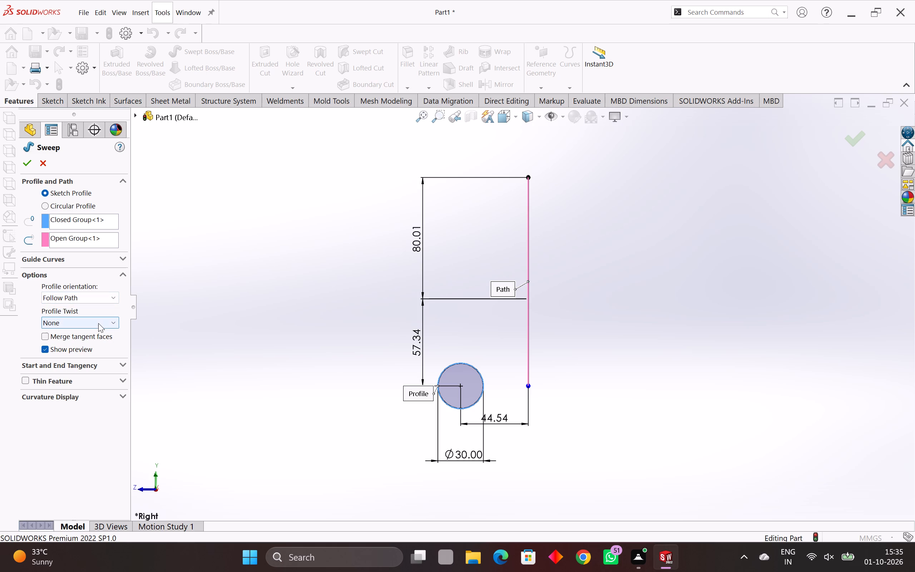
pyautogui.click(98, 323)
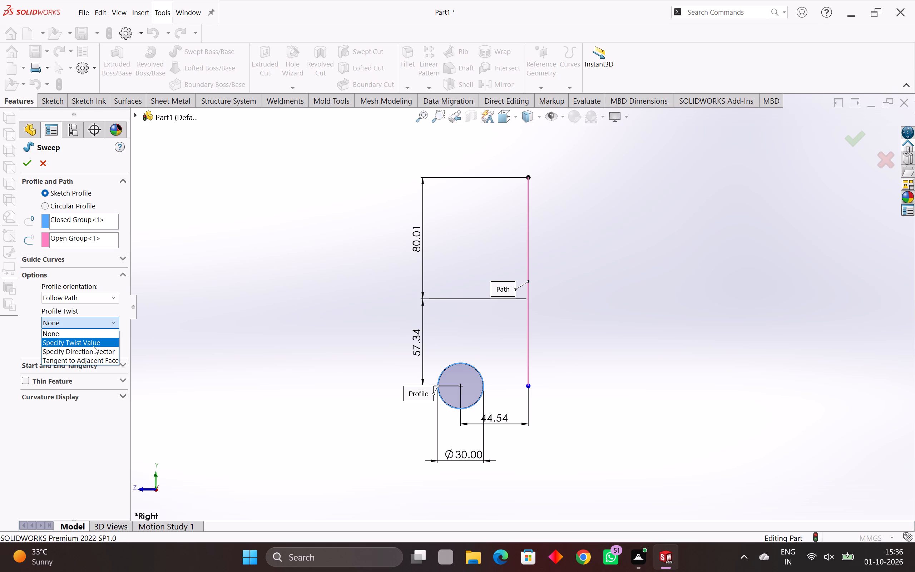
pyautogui.click(93, 346)
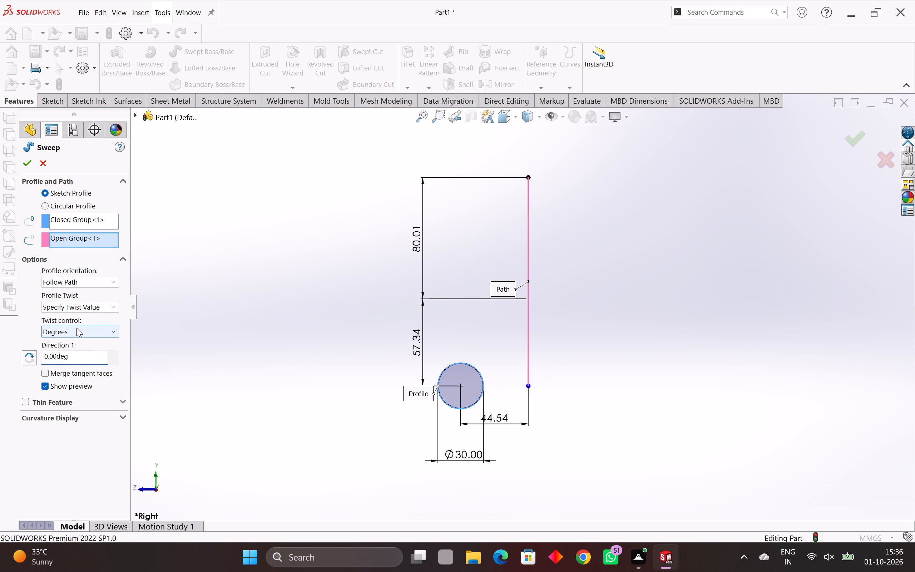
pyautogui.click(76, 328)
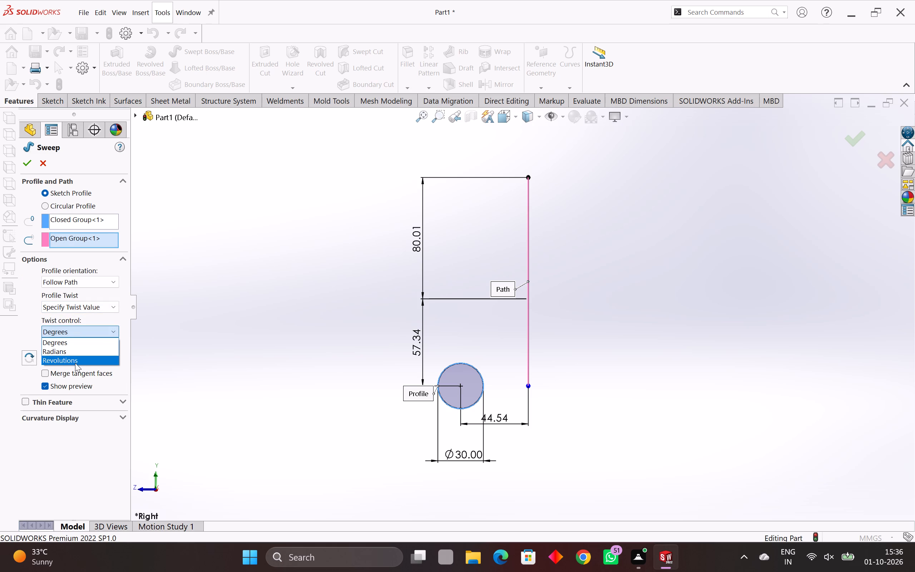
pyautogui.click(75, 363)
pyautogui.moveTo(65, 353); pyautogui.dragTo(47, 355)
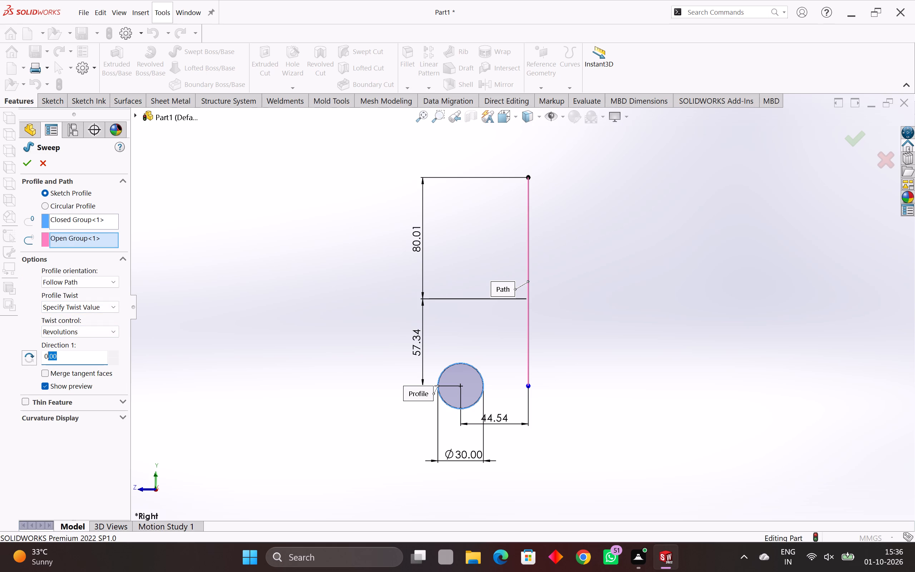
pyautogui.moveTo(47, 355); pyautogui.dragTo(29, 356)
pyautogui.press('5')
pyautogui.press('Return')
pyautogui.click(23, 161)
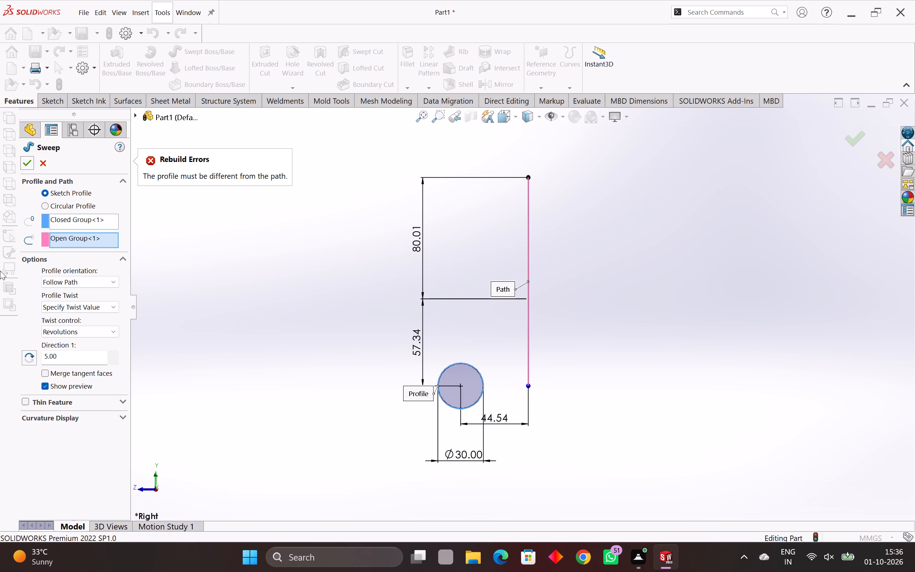
# Enable the sweep's mesh preview at density 15 and its curvature combs, and try again to create the sweep.
pyautogui.click(123, 416)
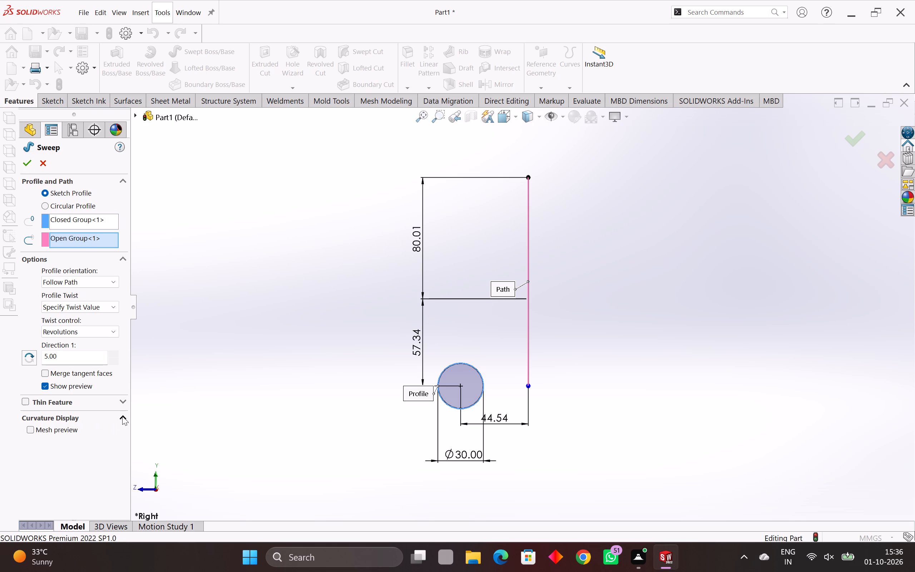
pyautogui.click(32, 429)
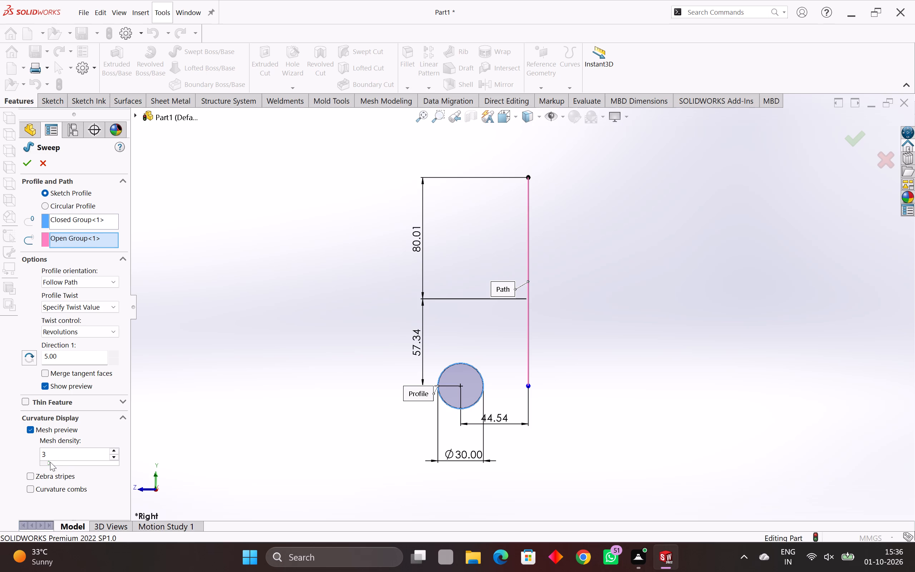
pyautogui.moveTo(48, 461); pyautogui.dragTo(98, 469)
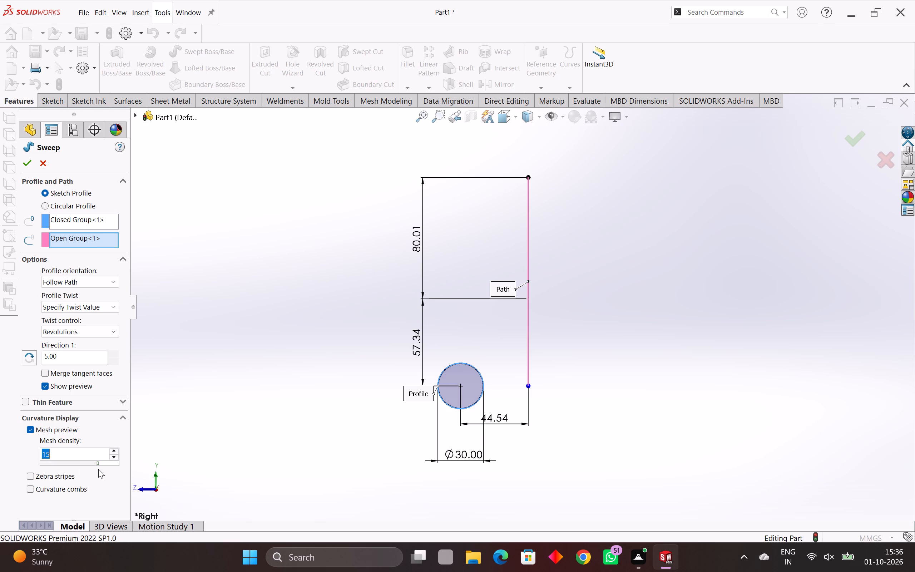
pyautogui.click(98, 469)
pyautogui.click(23, 487)
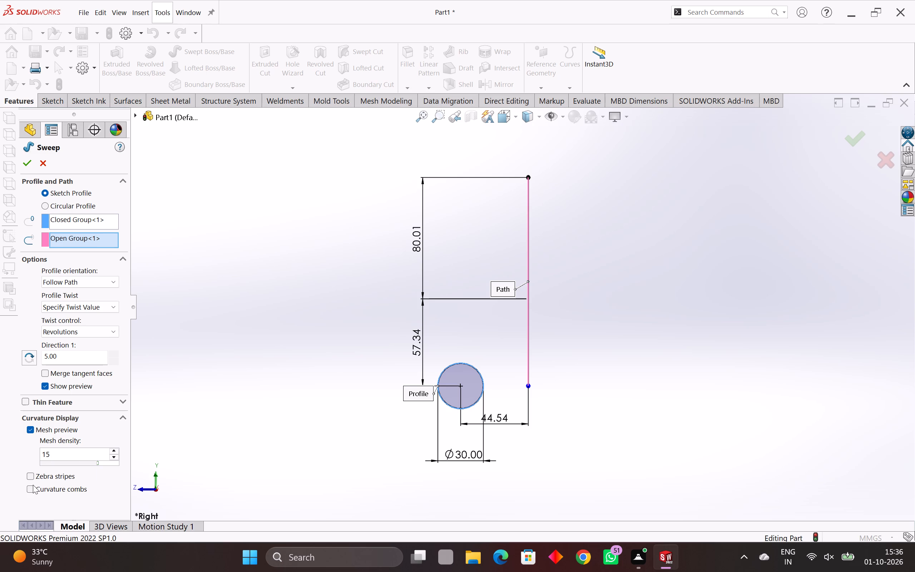
pyautogui.click(33, 485)
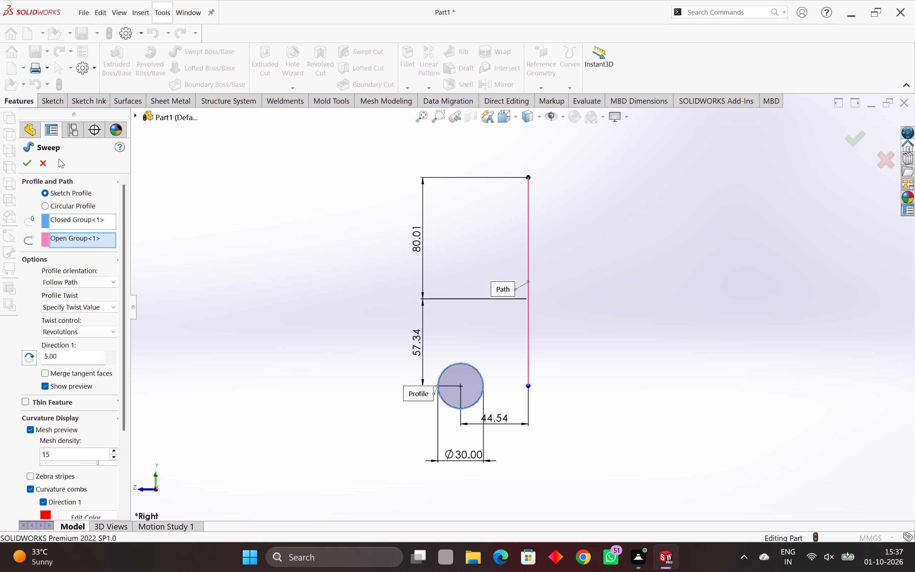
pyautogui.click(32, 164)
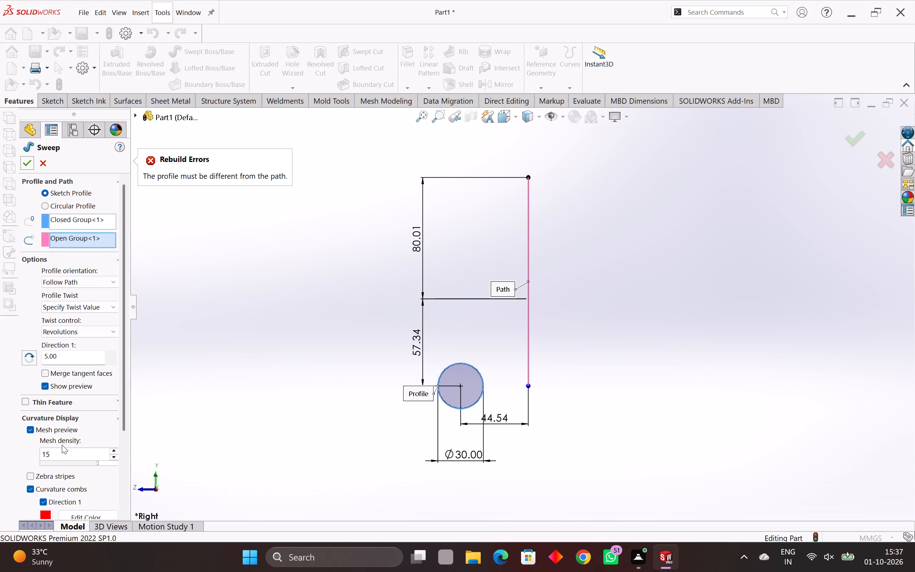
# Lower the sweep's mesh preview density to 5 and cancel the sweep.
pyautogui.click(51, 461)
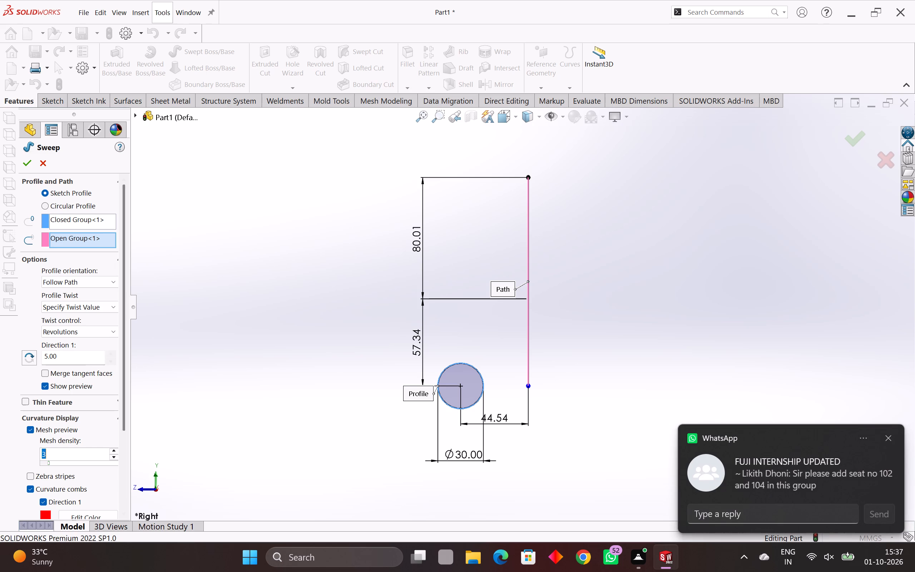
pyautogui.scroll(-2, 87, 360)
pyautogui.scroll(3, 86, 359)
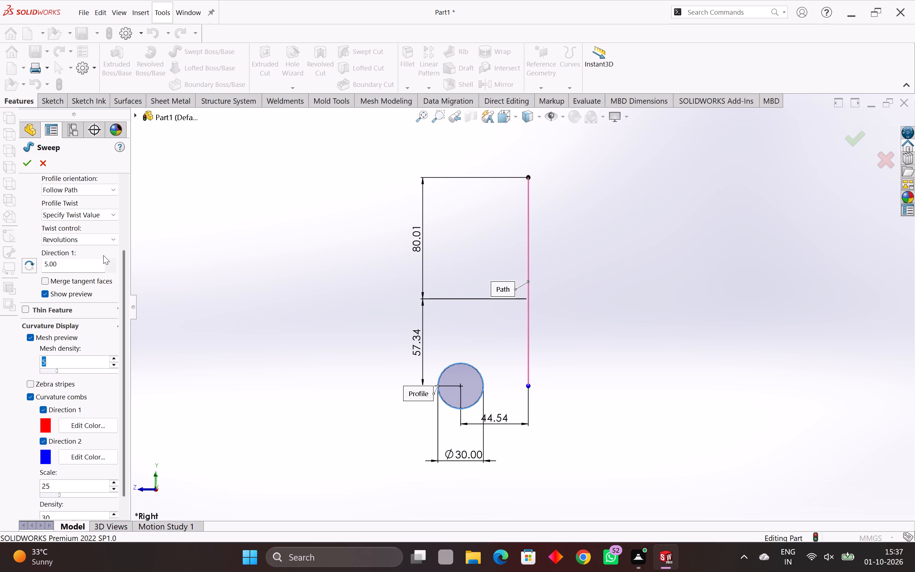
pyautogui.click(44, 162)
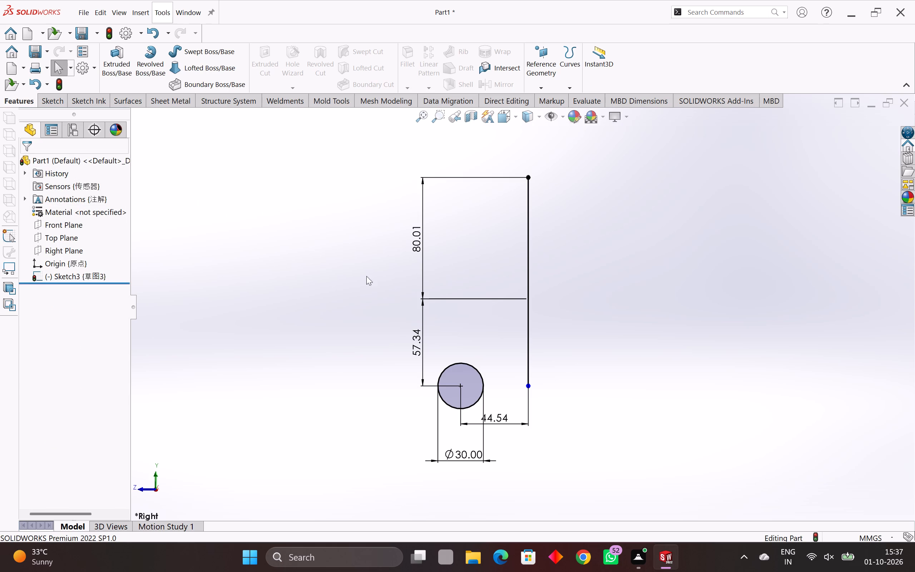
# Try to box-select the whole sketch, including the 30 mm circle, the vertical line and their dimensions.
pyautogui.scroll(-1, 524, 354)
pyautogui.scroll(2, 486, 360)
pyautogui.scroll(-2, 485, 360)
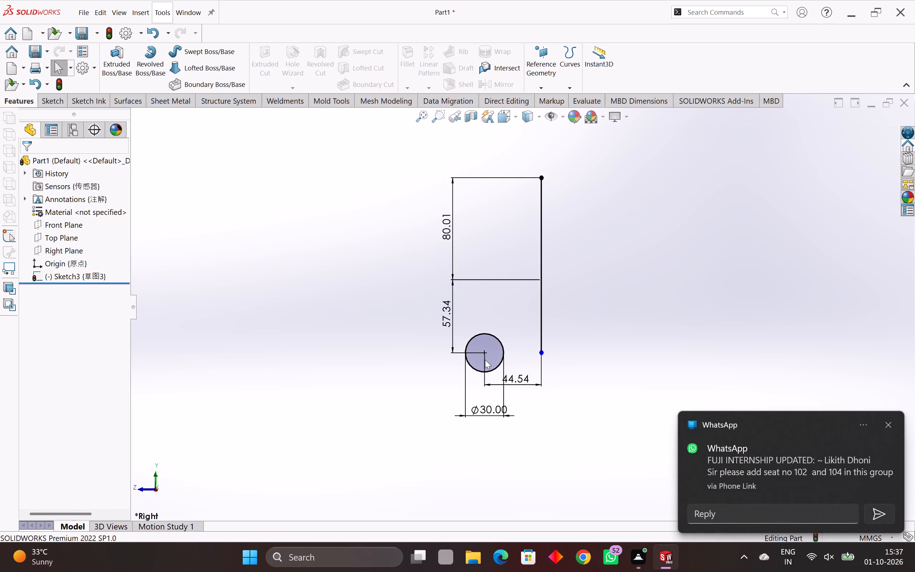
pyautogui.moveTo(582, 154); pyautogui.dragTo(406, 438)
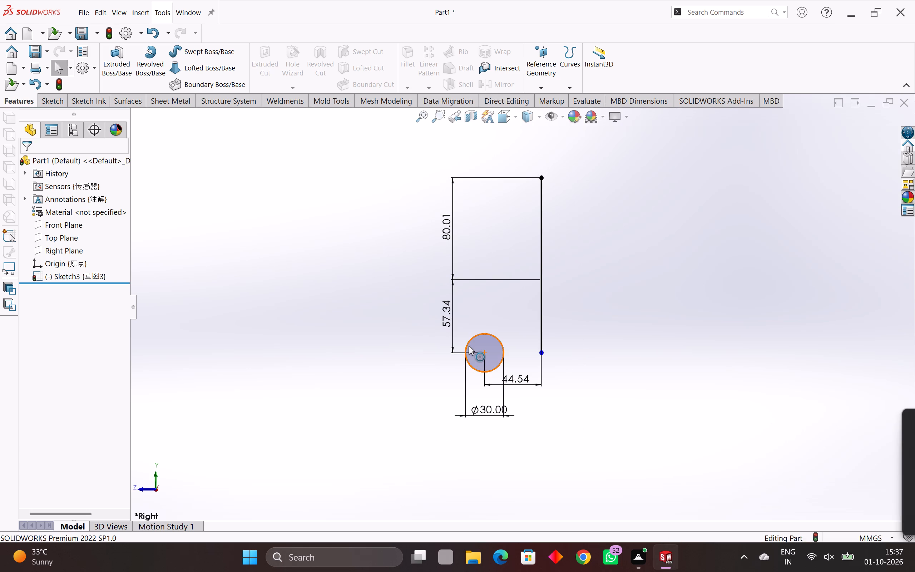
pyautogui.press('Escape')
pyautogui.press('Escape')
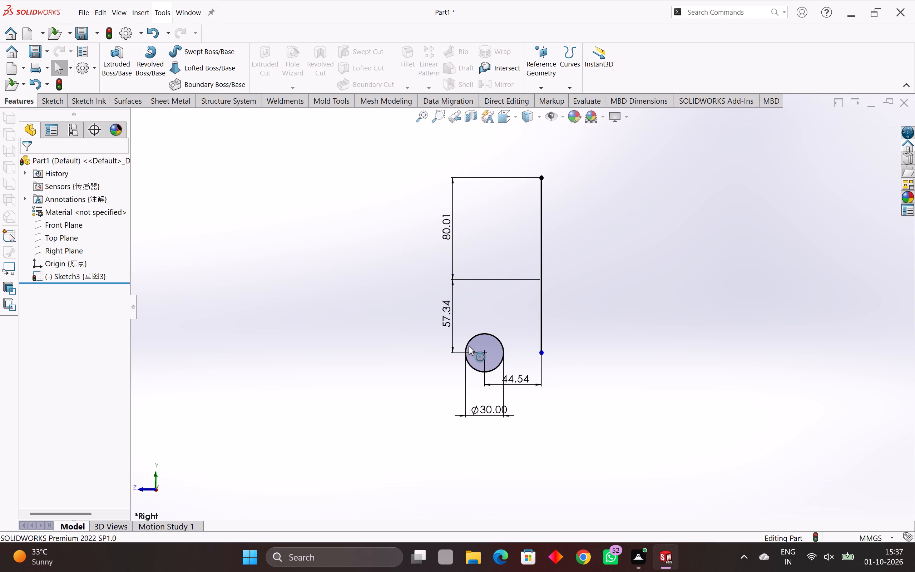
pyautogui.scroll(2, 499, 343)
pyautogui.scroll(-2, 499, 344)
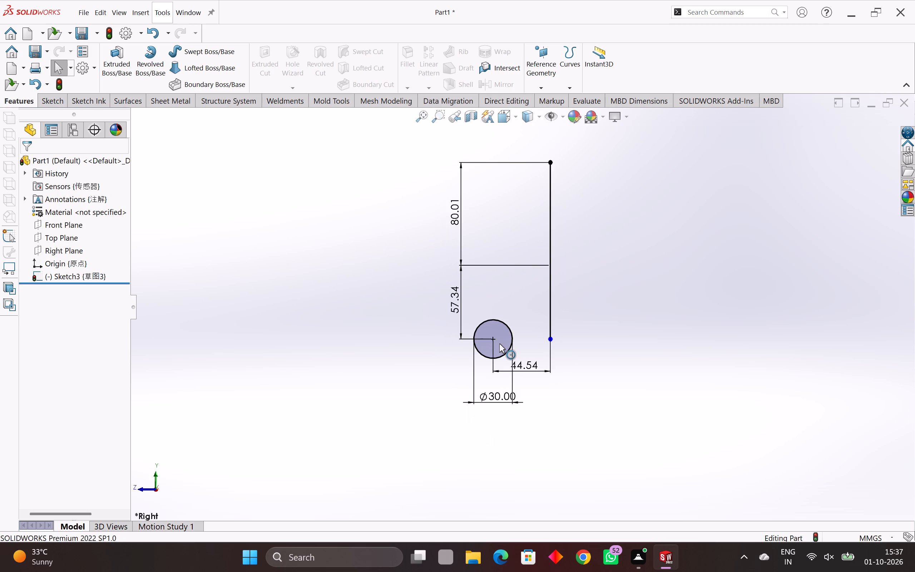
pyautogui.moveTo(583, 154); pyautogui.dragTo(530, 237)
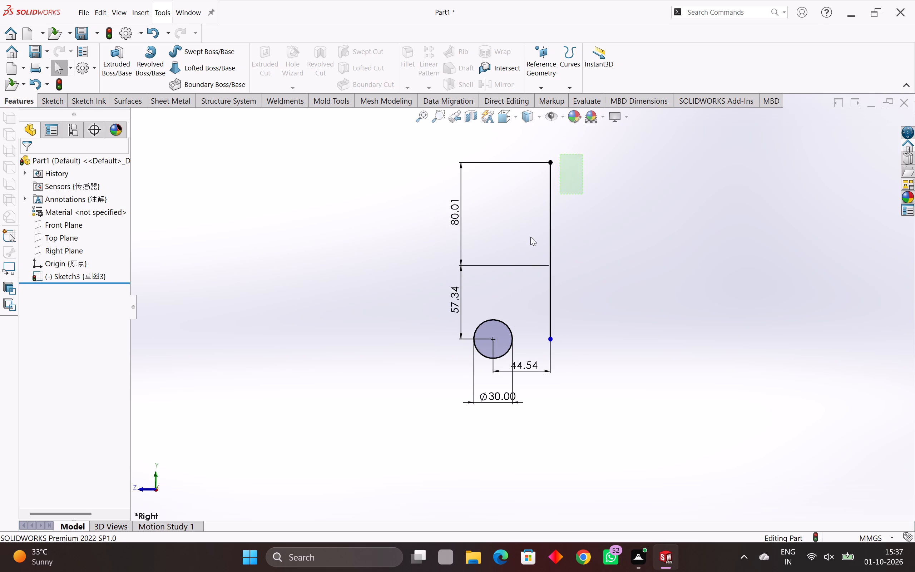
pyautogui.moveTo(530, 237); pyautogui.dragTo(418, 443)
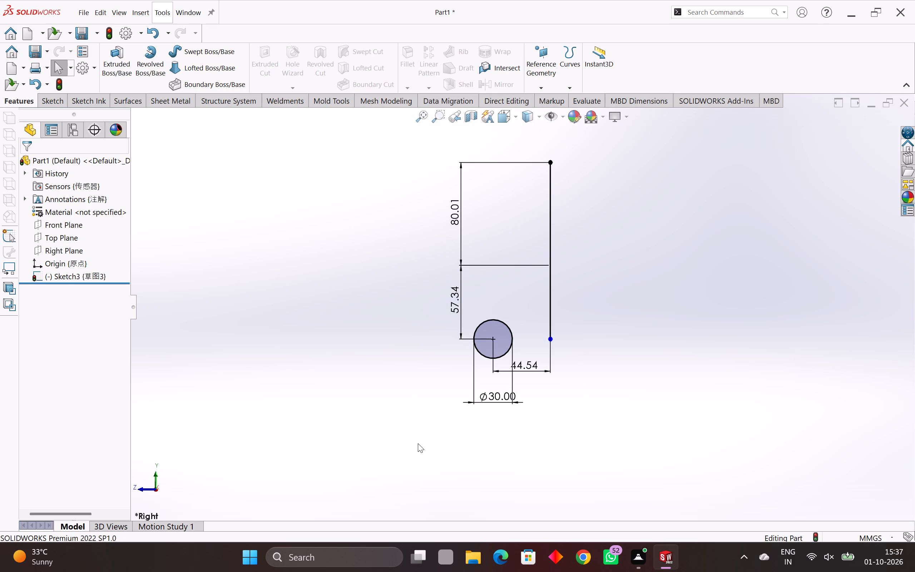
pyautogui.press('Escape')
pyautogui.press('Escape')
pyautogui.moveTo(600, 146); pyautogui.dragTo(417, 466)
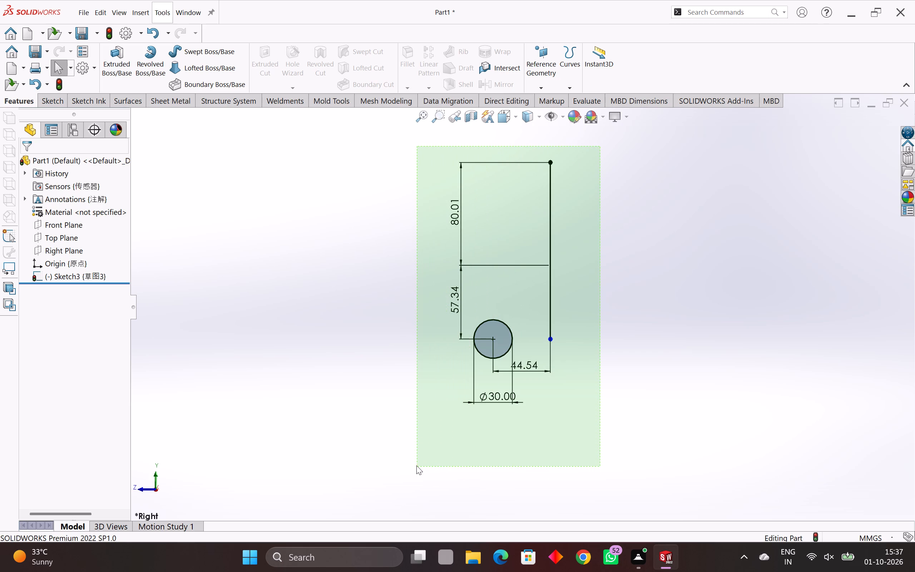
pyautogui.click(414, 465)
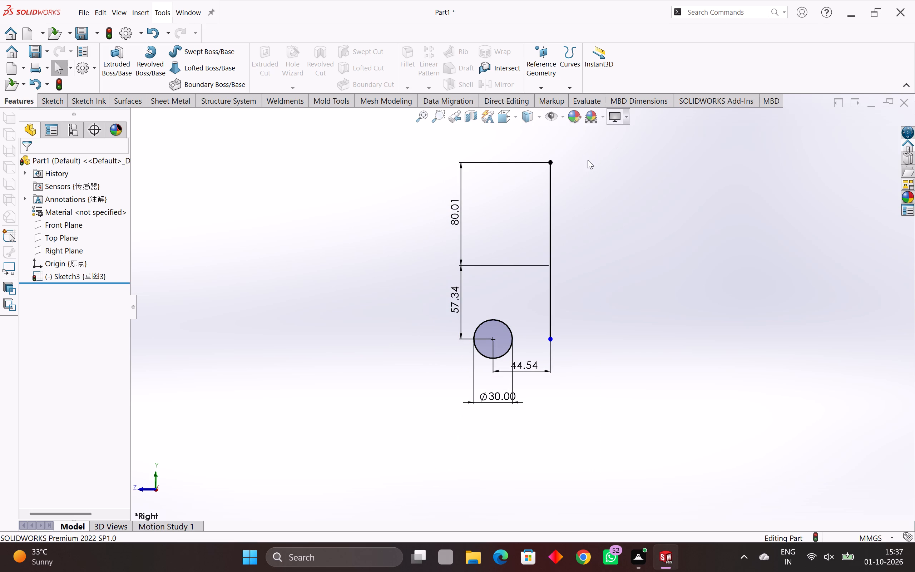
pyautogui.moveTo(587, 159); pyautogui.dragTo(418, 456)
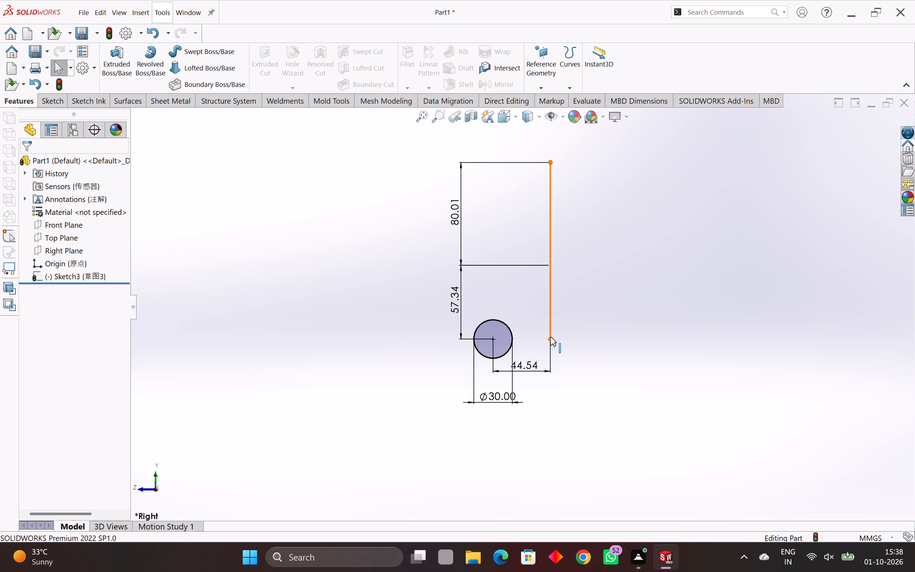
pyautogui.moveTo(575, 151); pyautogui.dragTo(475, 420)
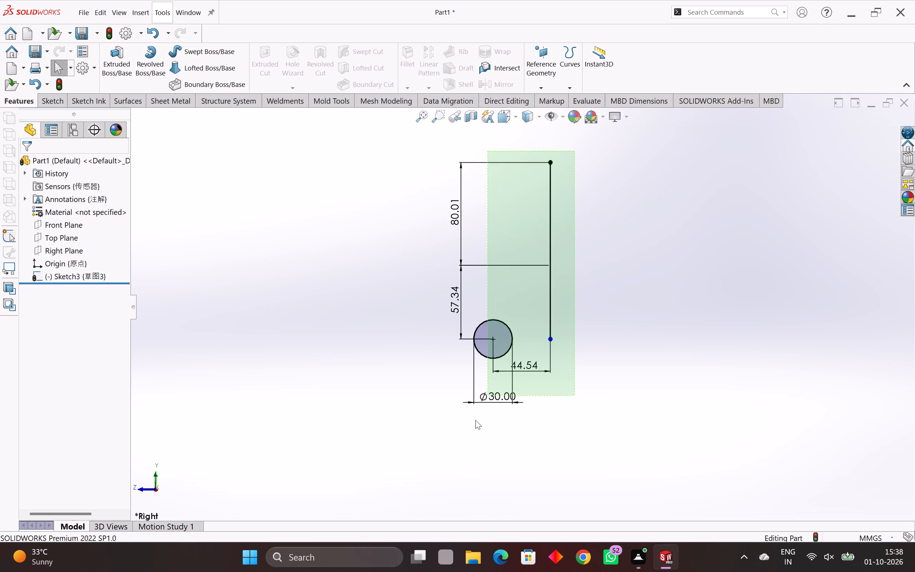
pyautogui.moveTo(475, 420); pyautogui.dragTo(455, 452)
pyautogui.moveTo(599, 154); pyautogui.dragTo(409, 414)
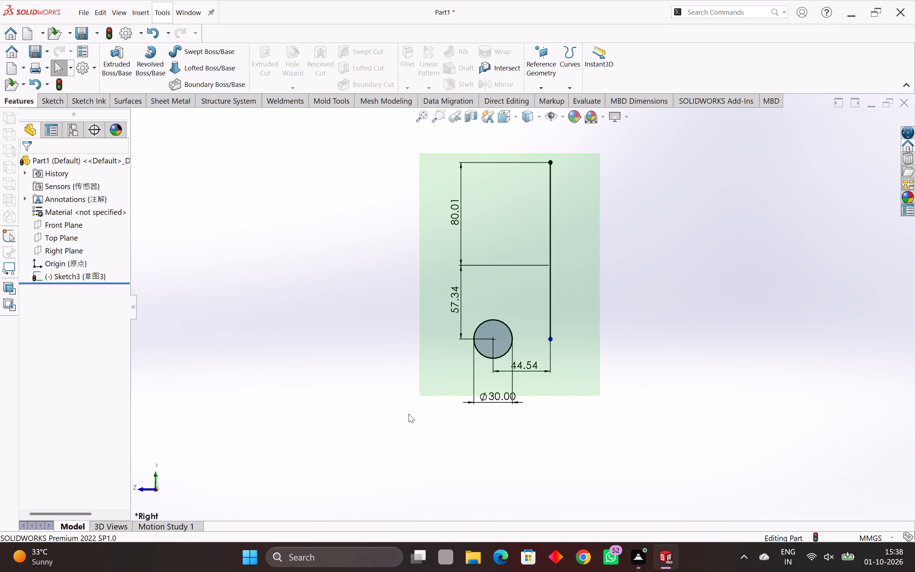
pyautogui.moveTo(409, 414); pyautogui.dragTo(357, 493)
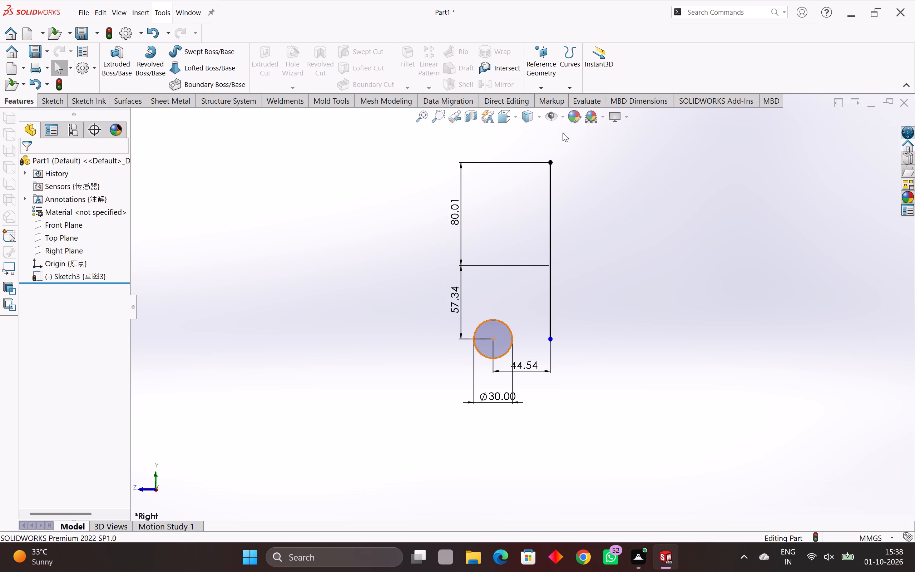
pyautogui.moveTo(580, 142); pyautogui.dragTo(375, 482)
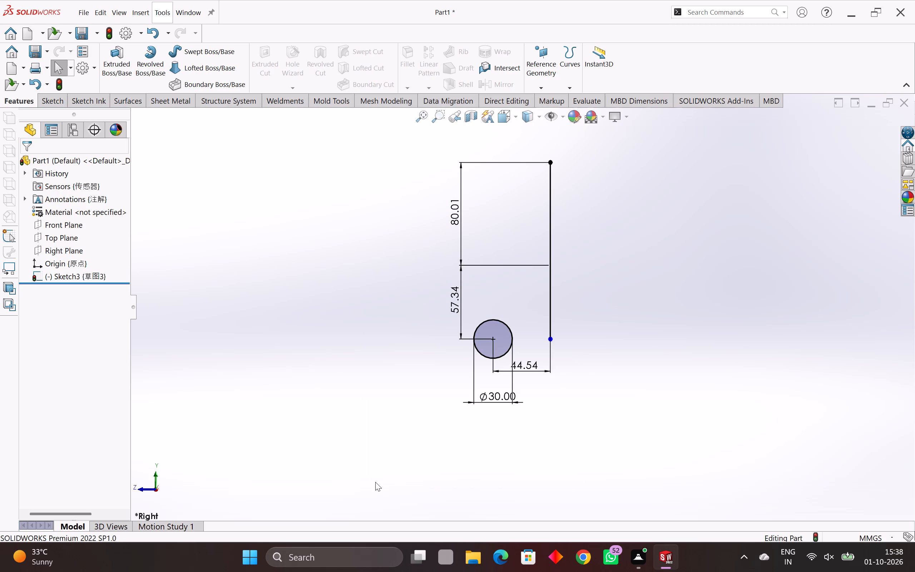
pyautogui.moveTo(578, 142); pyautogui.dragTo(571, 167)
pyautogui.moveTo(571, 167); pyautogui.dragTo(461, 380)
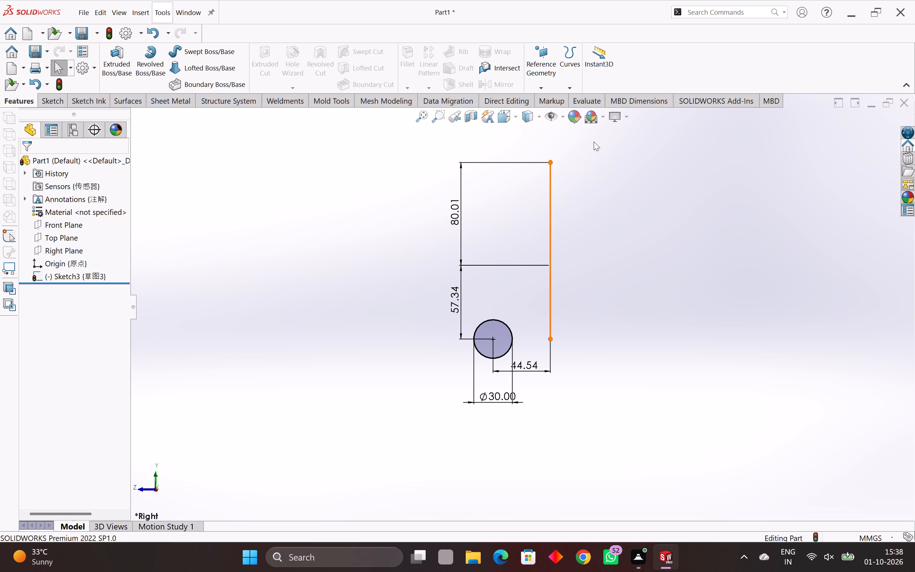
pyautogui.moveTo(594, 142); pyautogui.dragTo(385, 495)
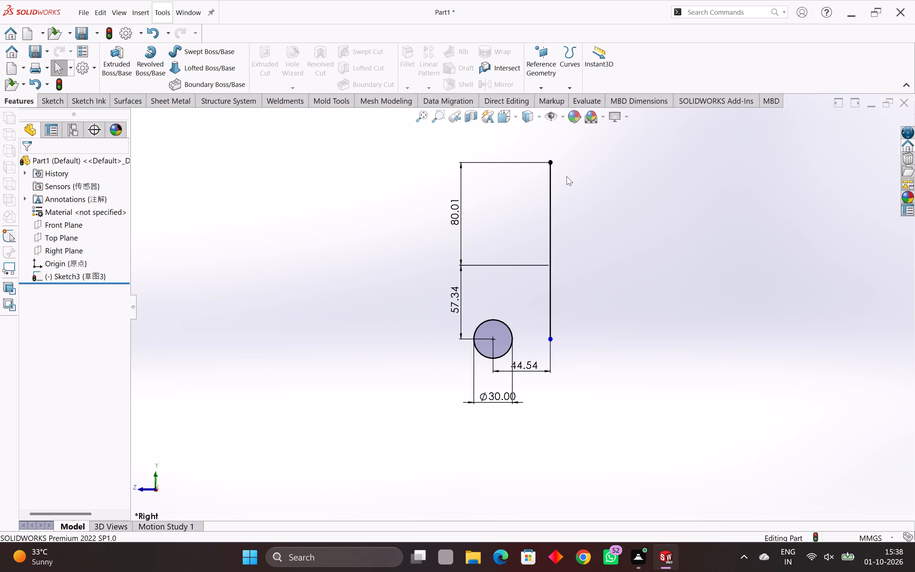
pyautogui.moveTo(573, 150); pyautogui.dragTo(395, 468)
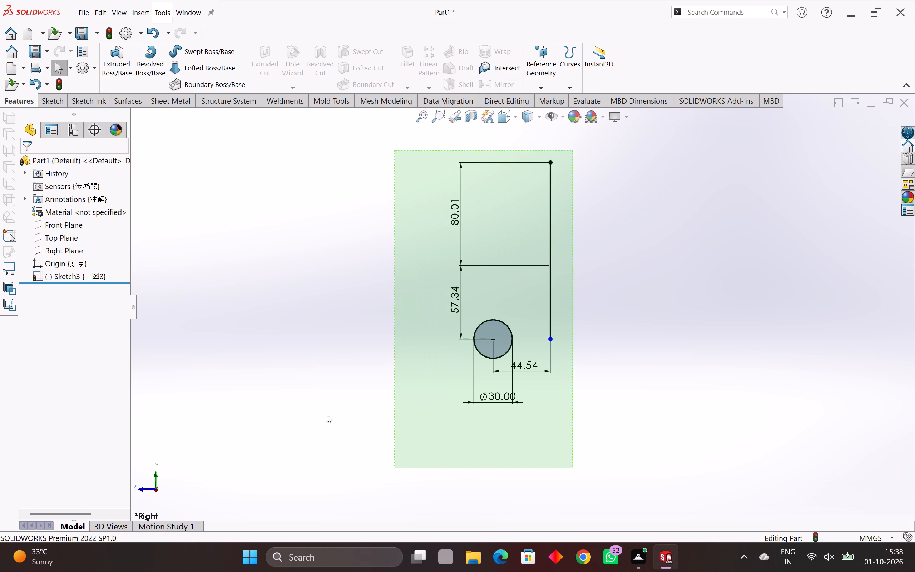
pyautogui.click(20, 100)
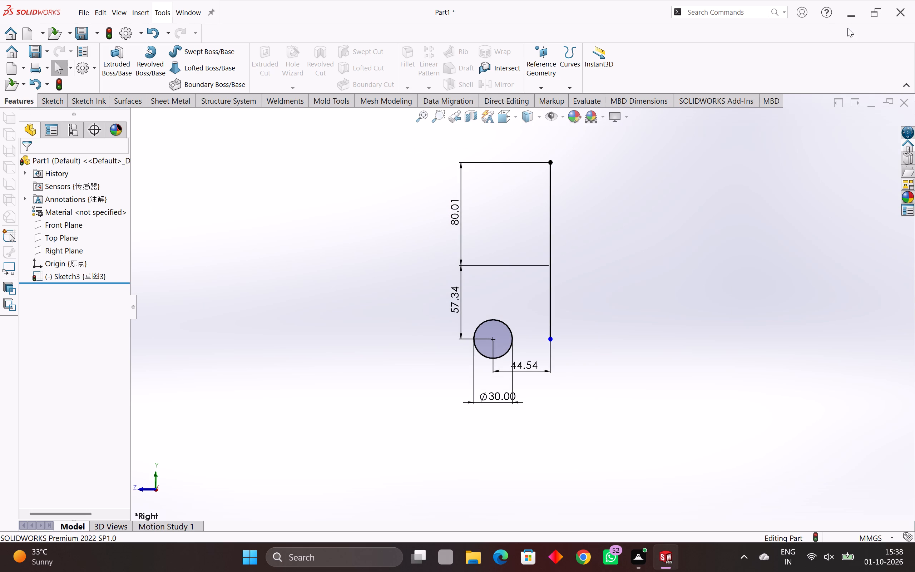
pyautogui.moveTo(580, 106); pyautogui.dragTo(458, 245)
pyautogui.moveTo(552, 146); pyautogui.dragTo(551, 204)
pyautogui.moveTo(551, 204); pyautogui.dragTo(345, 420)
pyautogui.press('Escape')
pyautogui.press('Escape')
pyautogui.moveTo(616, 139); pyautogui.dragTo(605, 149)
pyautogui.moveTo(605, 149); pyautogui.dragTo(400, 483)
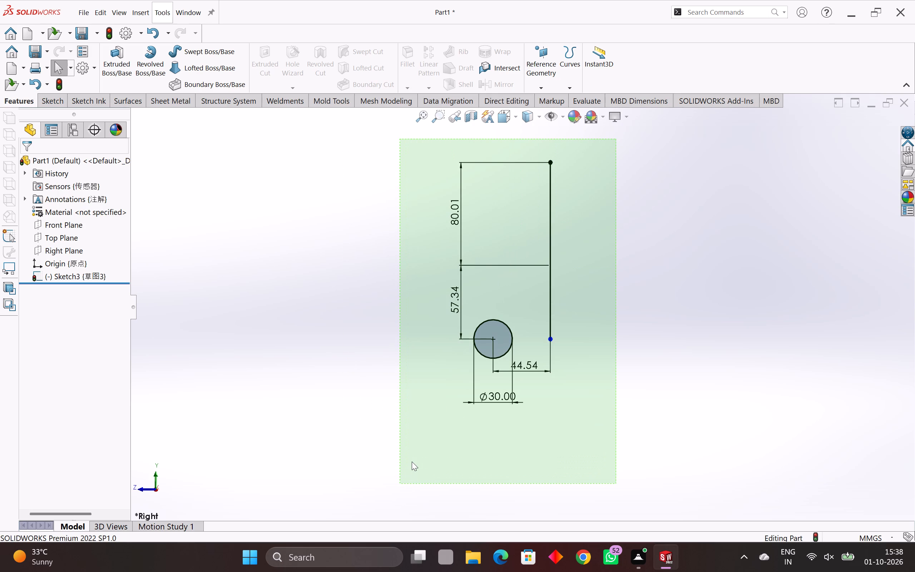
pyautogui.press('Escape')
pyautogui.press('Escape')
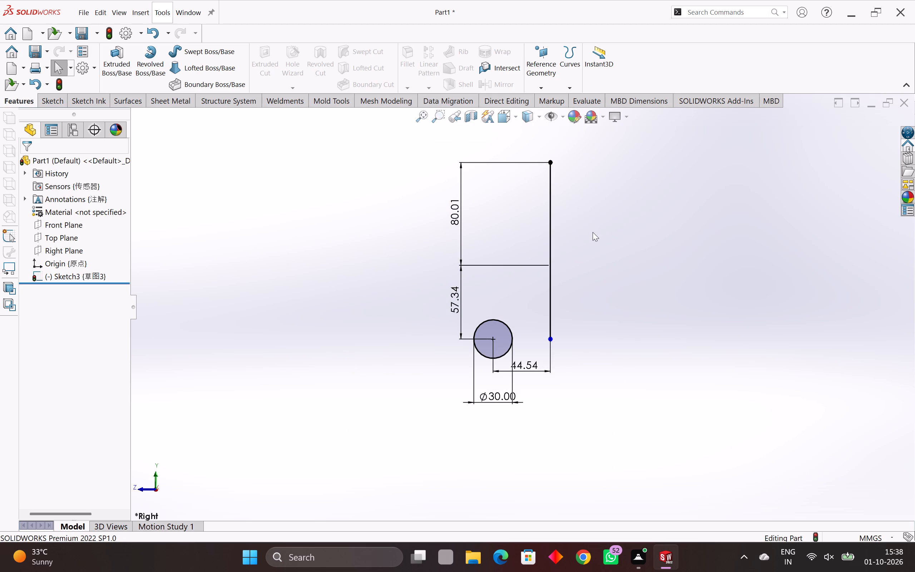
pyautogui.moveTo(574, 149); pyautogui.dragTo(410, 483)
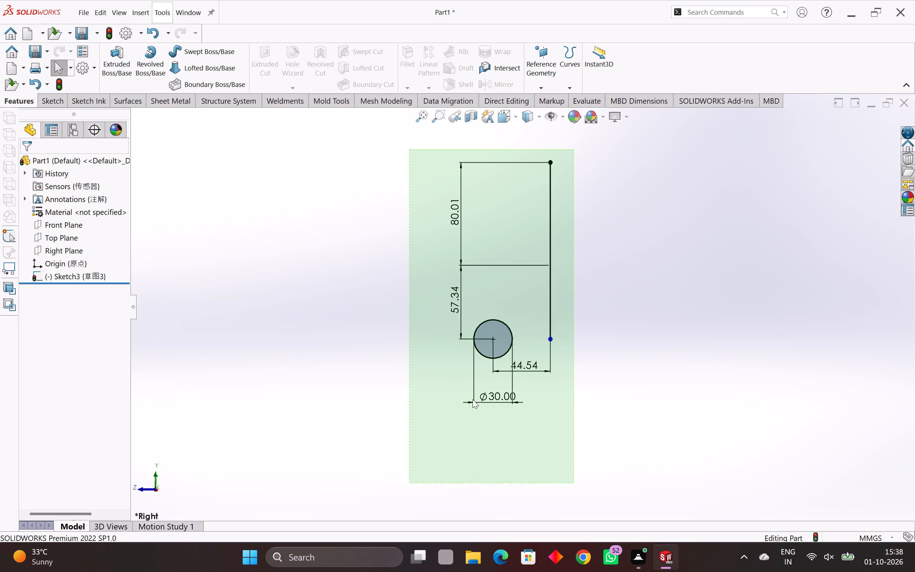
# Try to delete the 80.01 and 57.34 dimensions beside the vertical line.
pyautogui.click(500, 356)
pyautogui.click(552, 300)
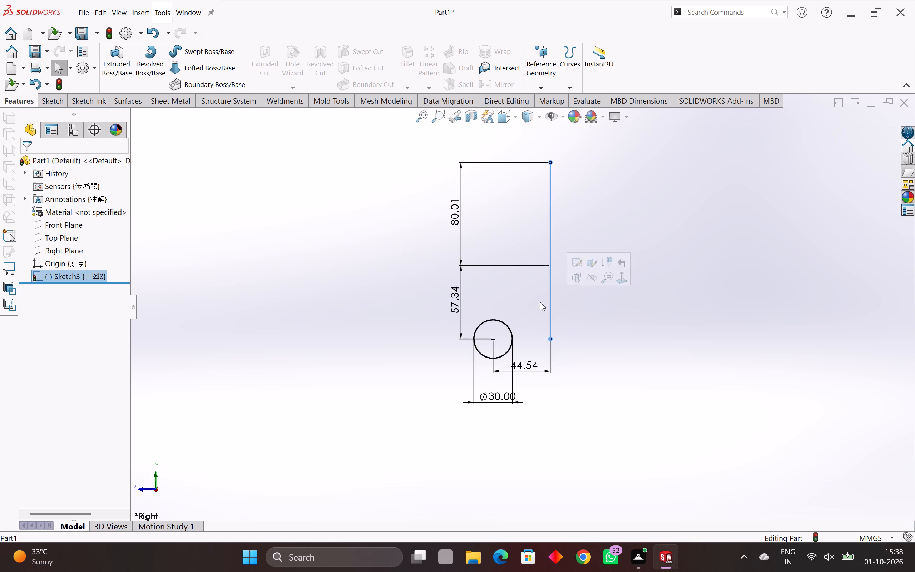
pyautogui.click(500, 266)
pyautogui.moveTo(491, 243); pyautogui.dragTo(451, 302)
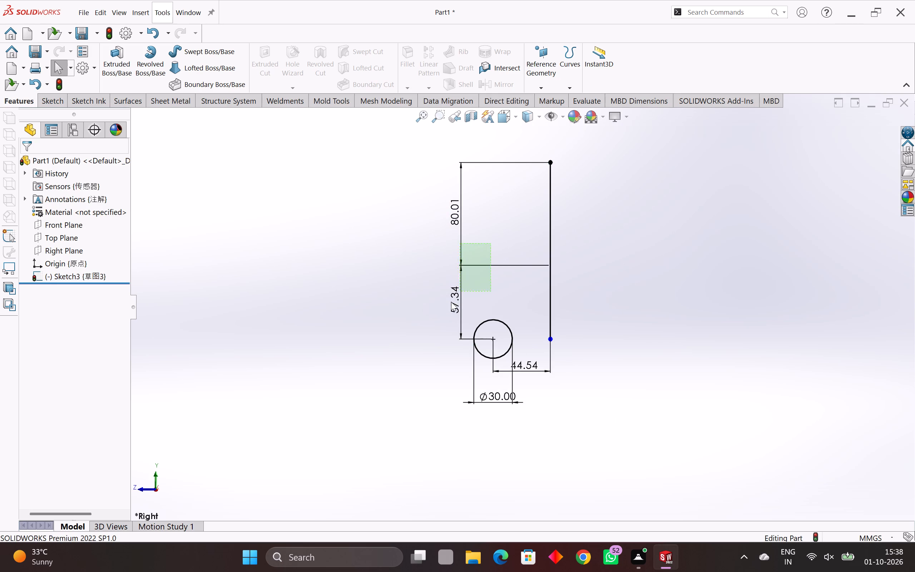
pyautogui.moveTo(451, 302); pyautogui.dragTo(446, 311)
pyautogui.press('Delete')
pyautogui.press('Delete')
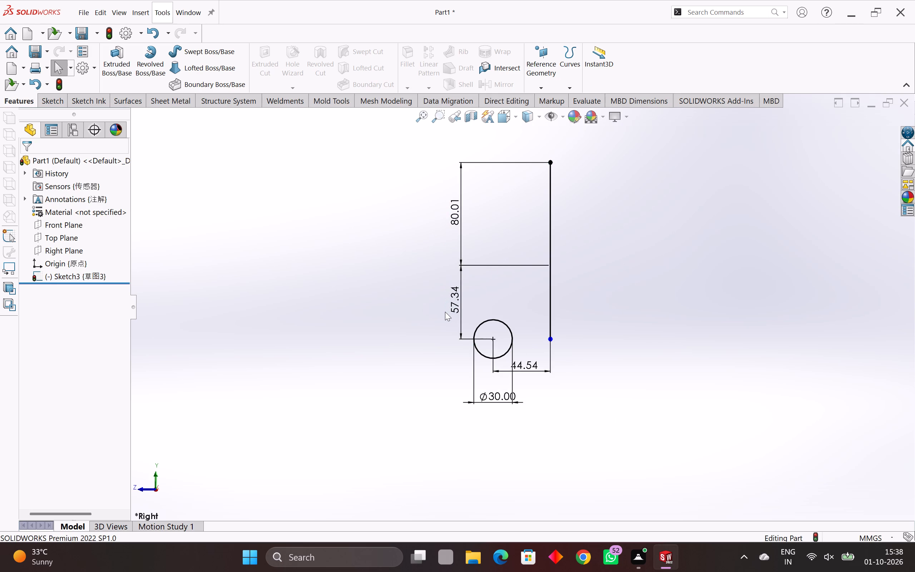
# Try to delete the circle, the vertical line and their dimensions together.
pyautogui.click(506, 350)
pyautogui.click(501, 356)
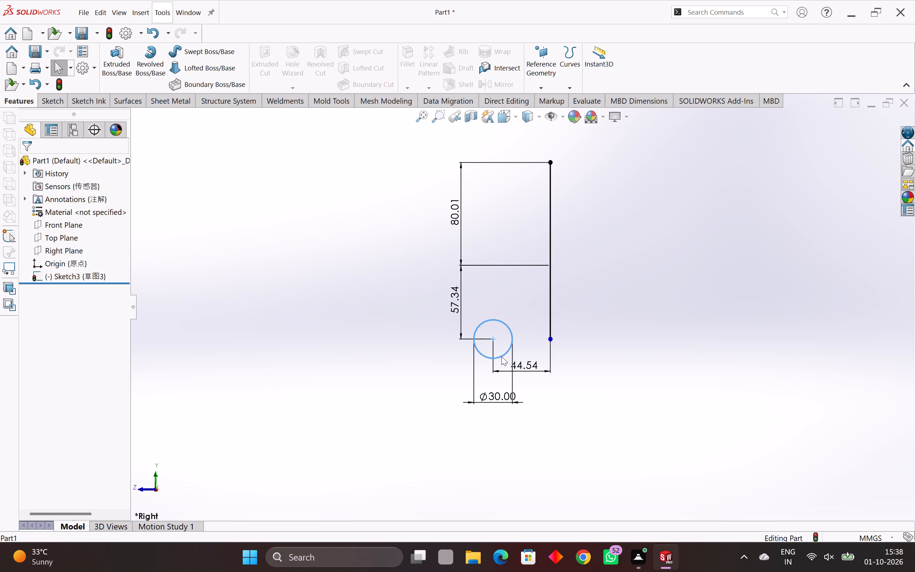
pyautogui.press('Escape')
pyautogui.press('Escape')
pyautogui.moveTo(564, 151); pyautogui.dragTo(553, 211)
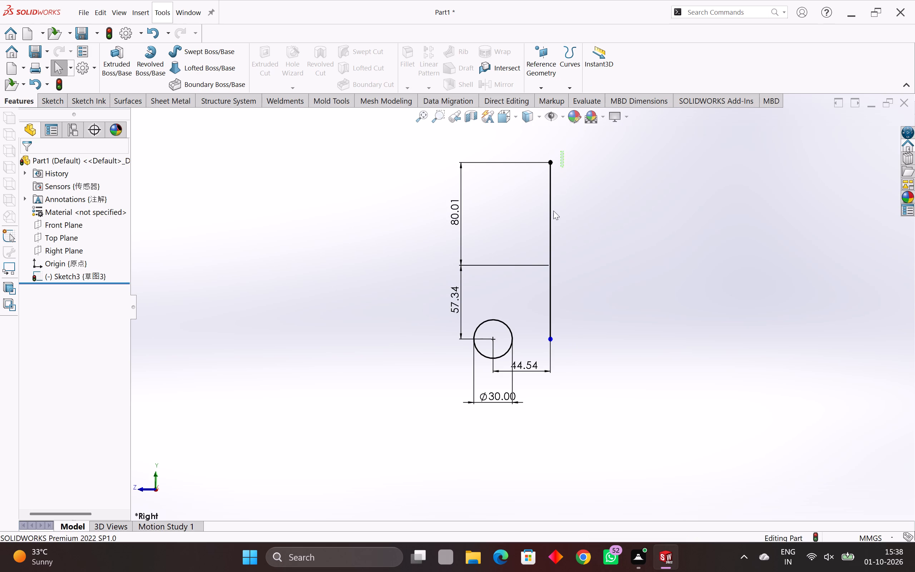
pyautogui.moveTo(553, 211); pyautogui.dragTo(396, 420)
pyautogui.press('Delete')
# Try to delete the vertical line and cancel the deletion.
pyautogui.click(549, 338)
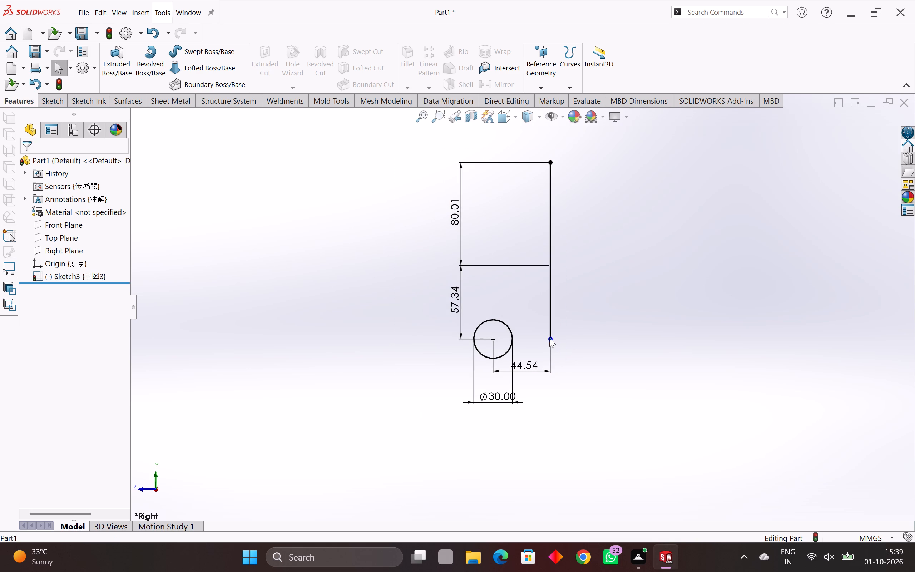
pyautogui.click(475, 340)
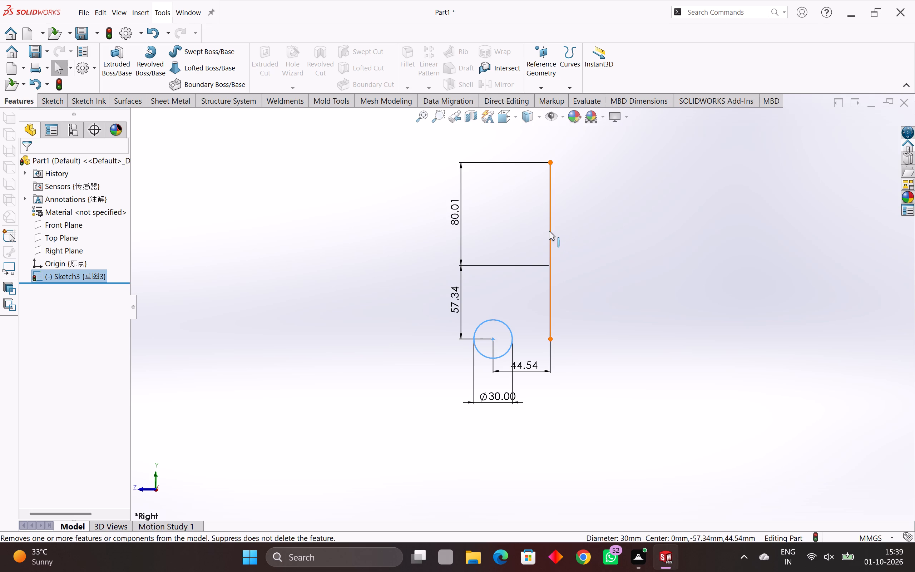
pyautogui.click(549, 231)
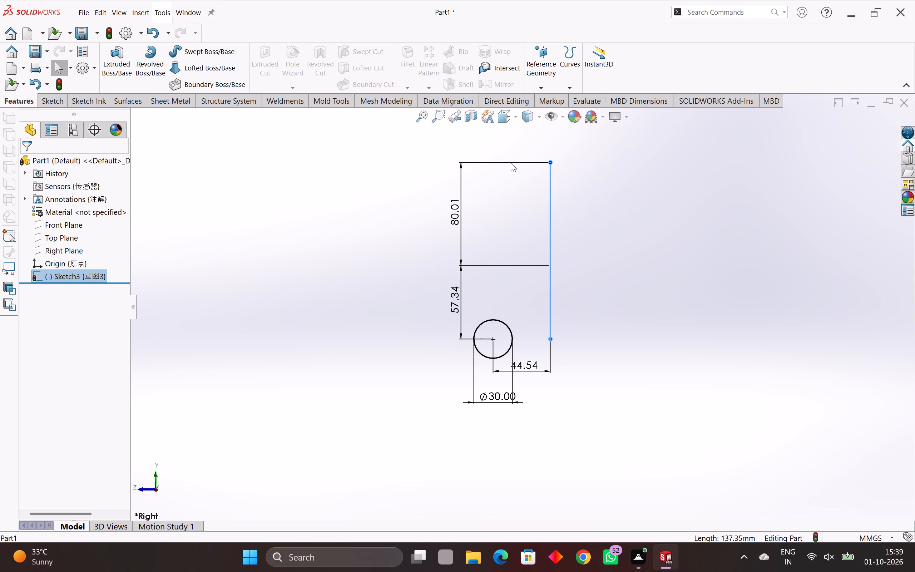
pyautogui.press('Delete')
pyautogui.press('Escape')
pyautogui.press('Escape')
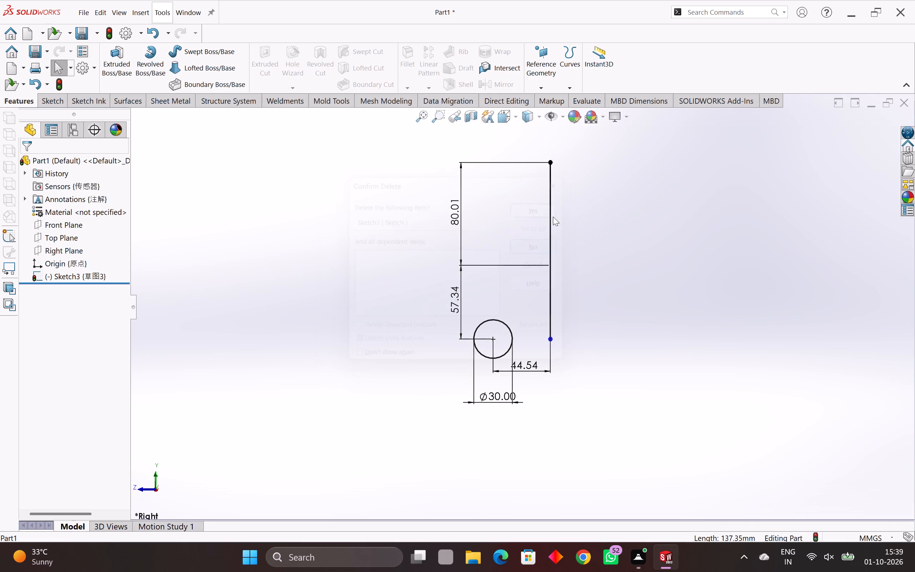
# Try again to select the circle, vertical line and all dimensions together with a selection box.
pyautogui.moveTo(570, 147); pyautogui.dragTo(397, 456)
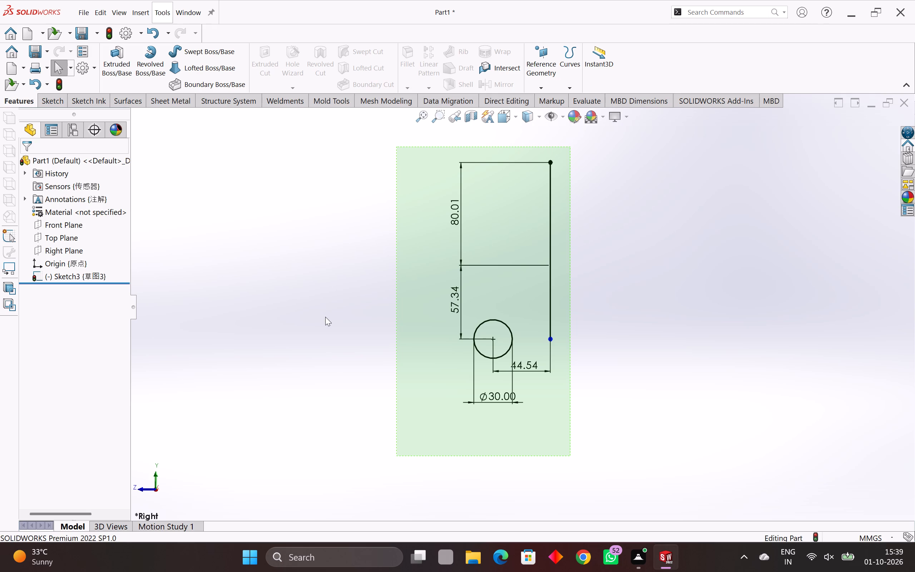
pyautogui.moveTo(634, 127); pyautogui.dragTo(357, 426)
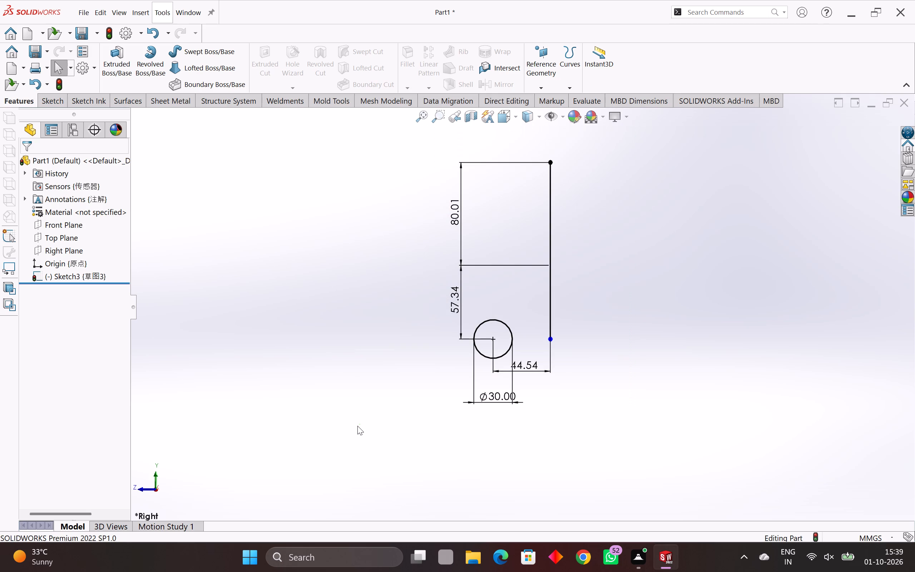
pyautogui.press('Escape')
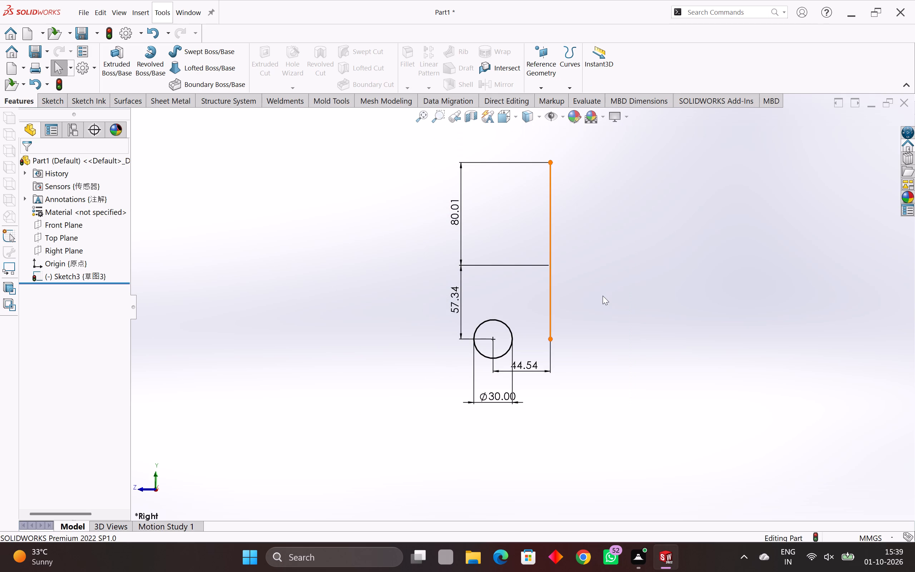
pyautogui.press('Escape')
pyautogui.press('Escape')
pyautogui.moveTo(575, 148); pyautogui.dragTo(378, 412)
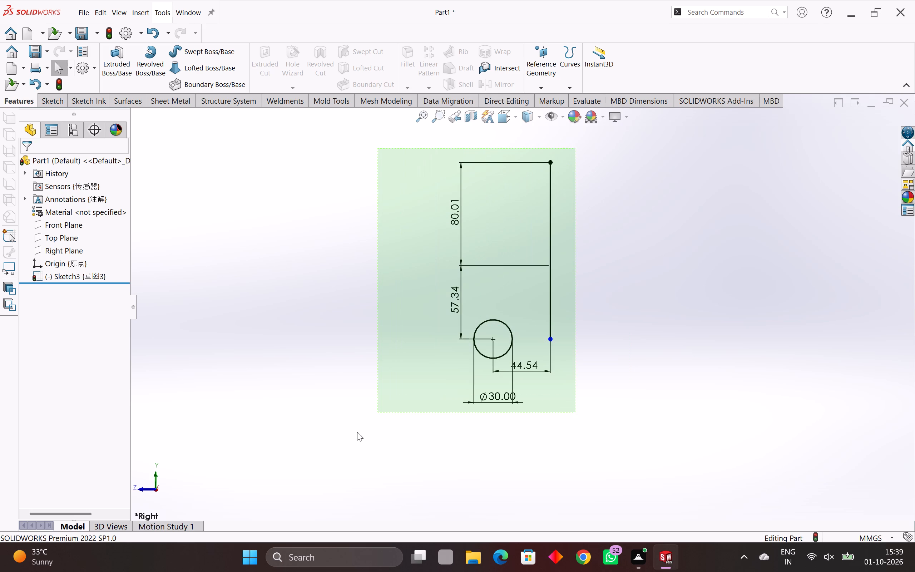
# Undo the sketch's dimensions, the circle and the vertical line until the sketch is empty, and exit it.
pyautogui.hotkey('ctrl', 'z')
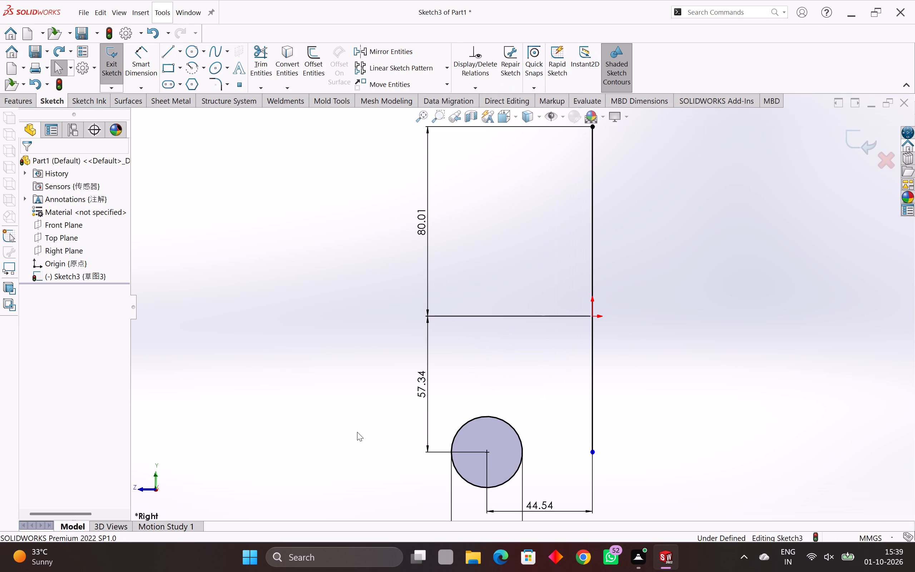
pyautogui.hotkey('ctrl', 'z')
pyautogui.hotkey('ctrl', 'z')
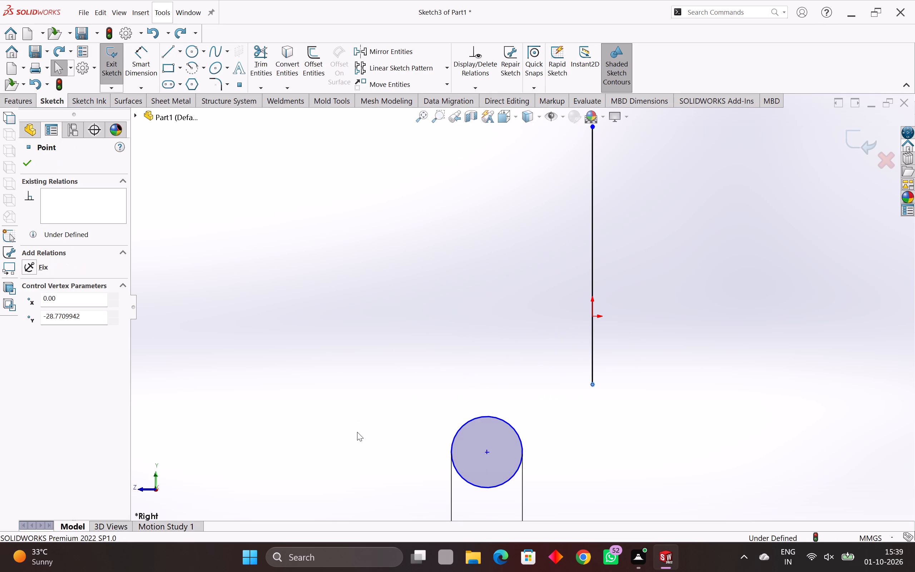
pyautogui.hotkey('ctrl', 'z')
pyautogui.hotkey('ctrl', 'z')
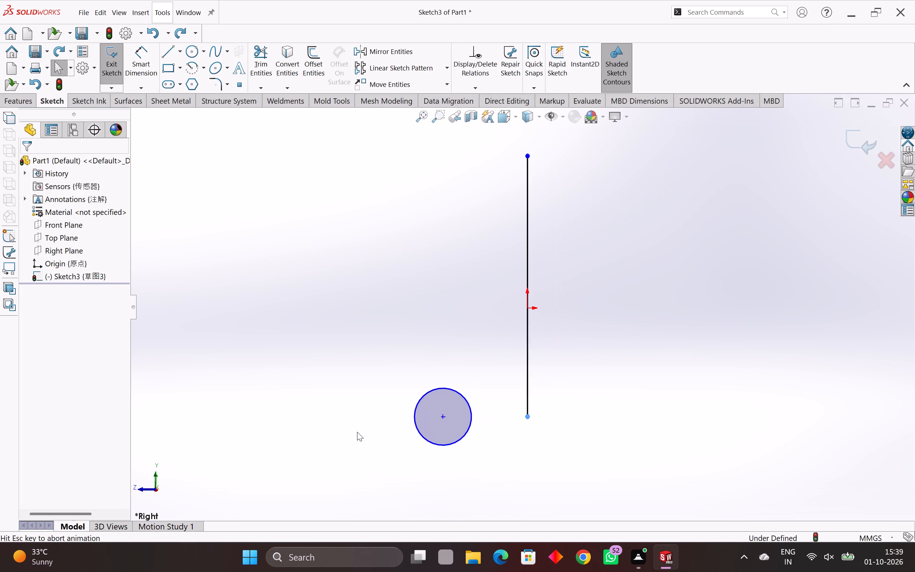
pyautogui.hotkey('ctrl', 'z')
pyautogui.hotkey('ctrl', 'z')
pyautogui.hotkey('ctrl', 'z')
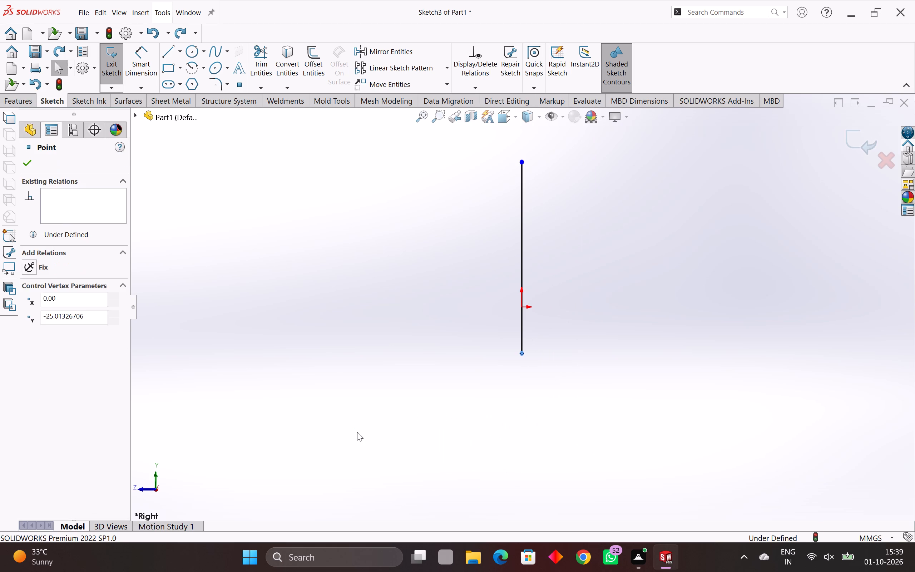
pyautogui.hotkey('ctrl', 'z')
pyautogui.hotkey('ctrl', 'z')
pyautogui.hotkey('ctrl', 'z')
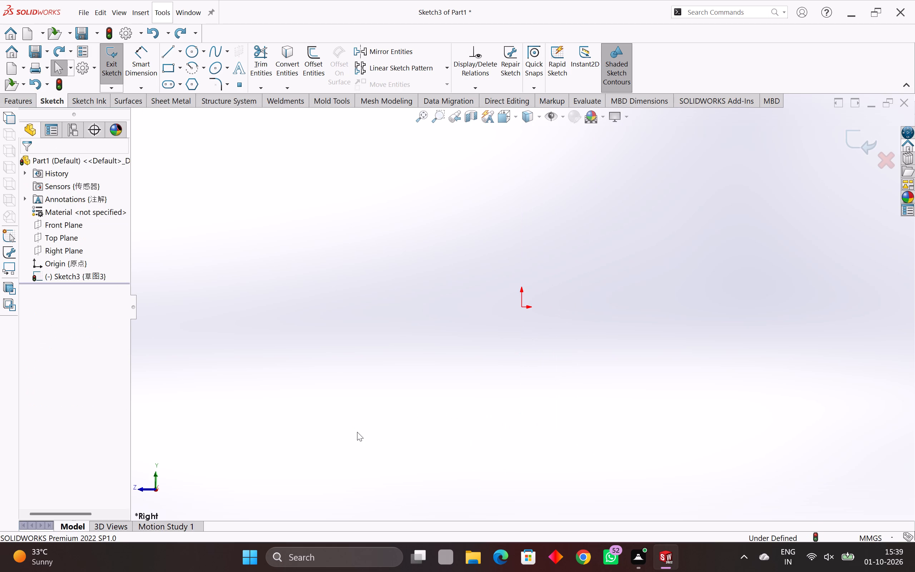
pyautogui.press('Escape')
pyautogui.press('Escape')
pyautogui.press('Escape')
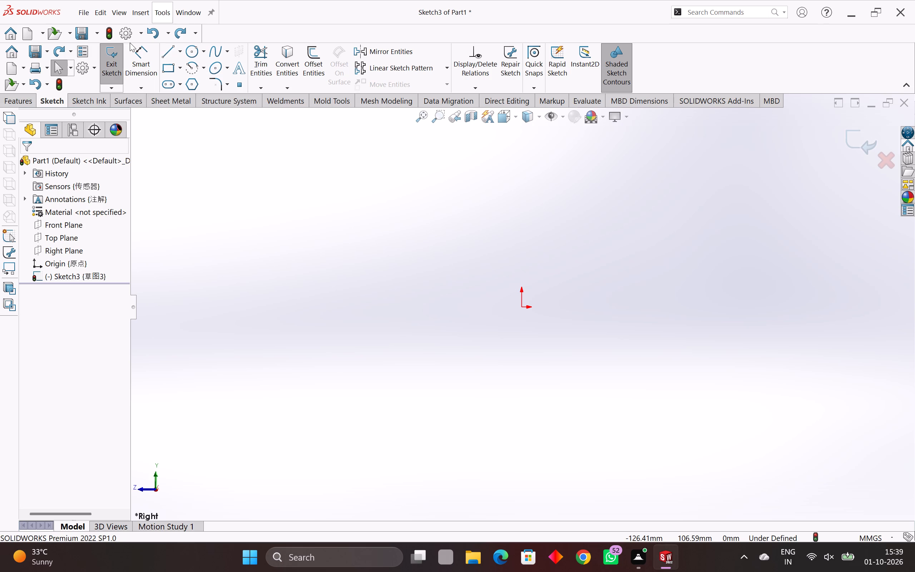
pyautogui.click(117, 79)
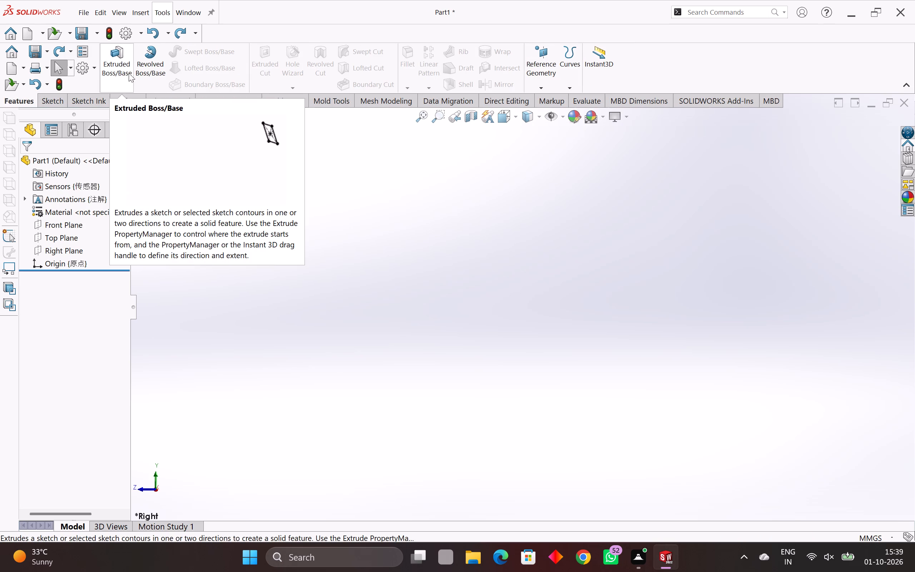
# Start a sketch on the Right Plane and draw a vertical line about 118.5 mm long passing through the origin.
pyautogui.click(60, 102)
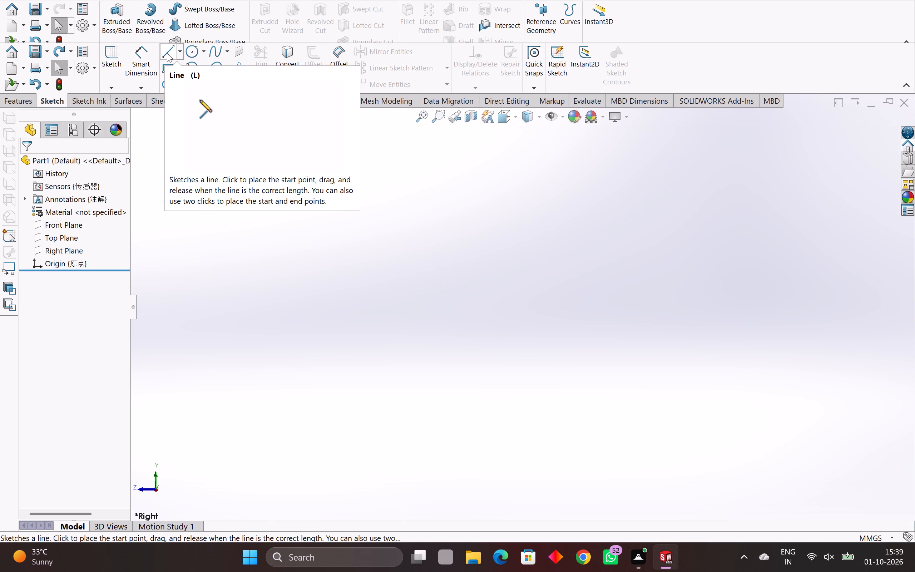
pyautogui.click(167, 53)
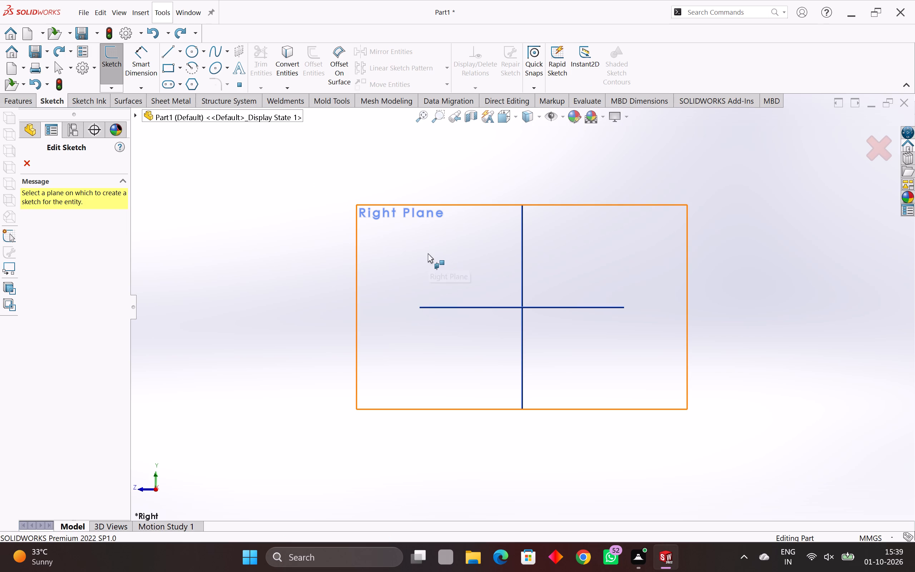
pyautogui.click(426, 251)
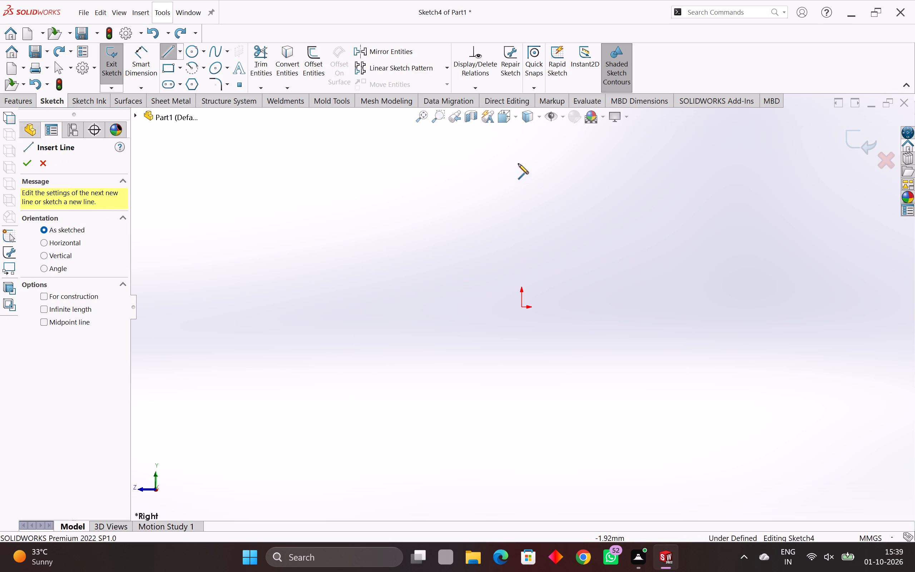
pyautogui.click(522, 155)
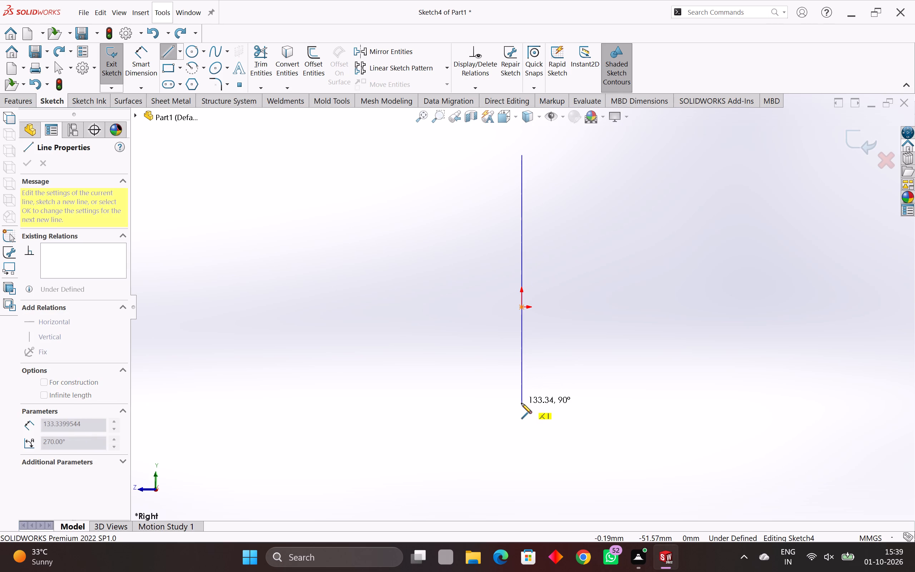
pyautogui.click(522, 375)
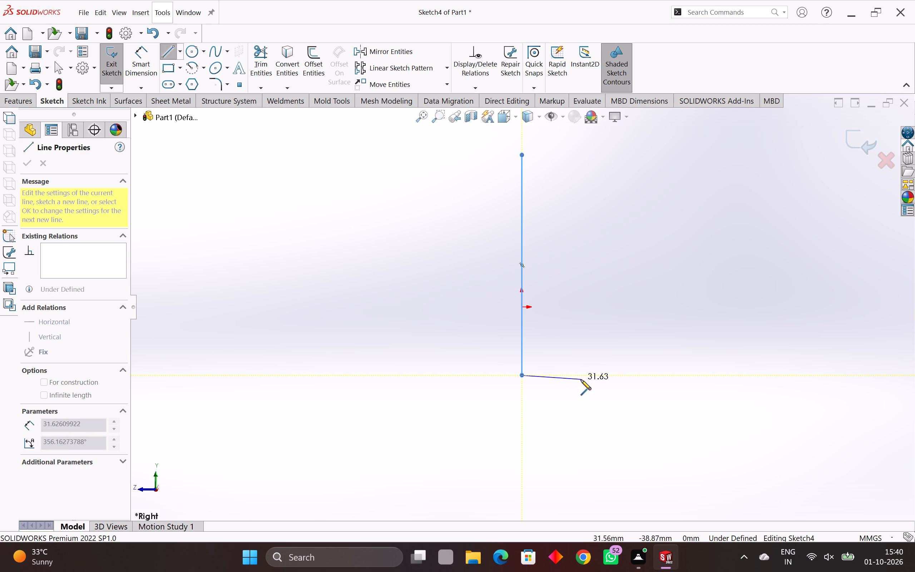
pyautogui.press('Escape')
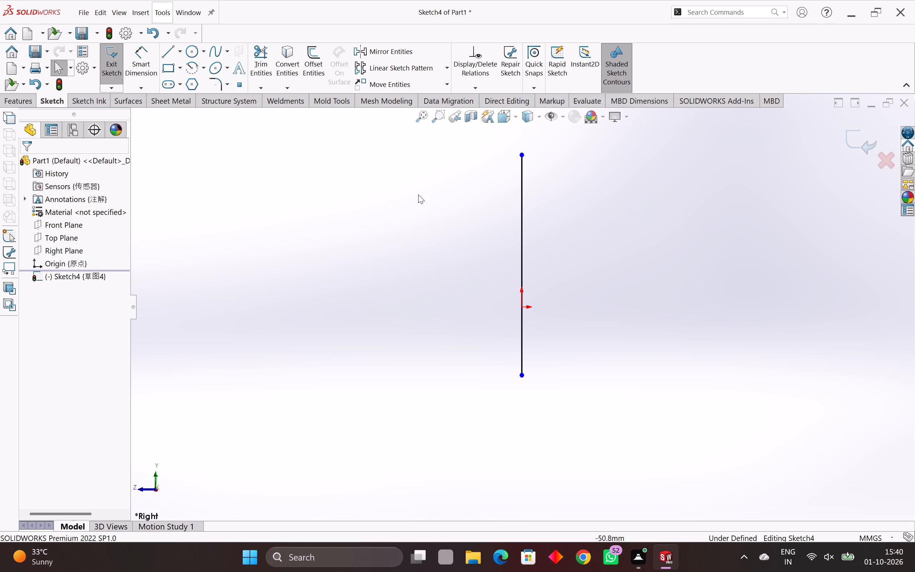
# Dimension the vertical line's length as 120 mm.
pyautogui.click(138, 53)
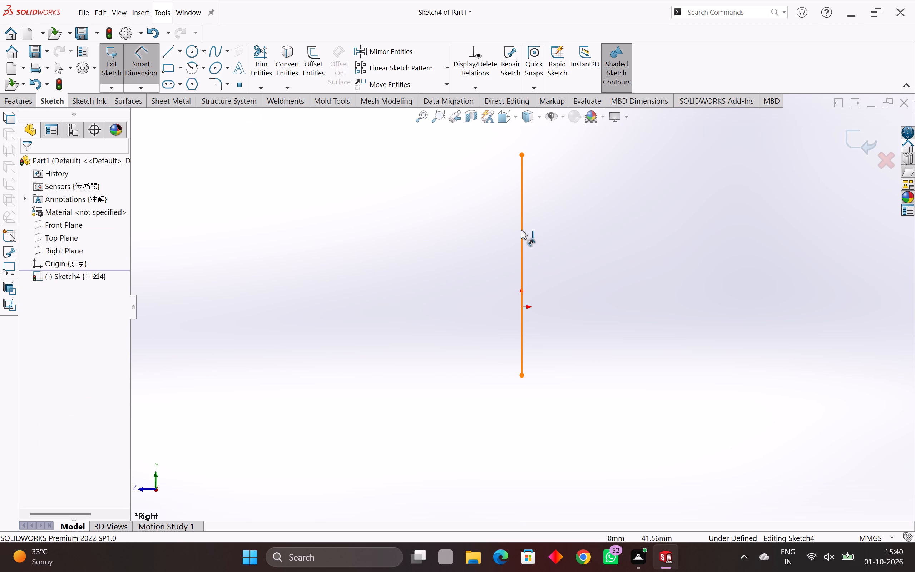
pyautogui.click(520, 229)
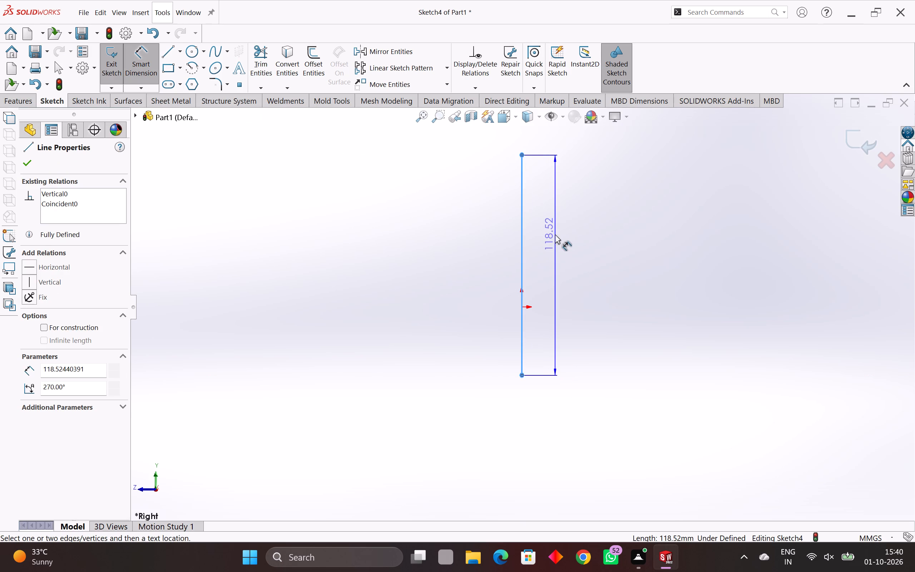
pyautogui.click(557, 240)
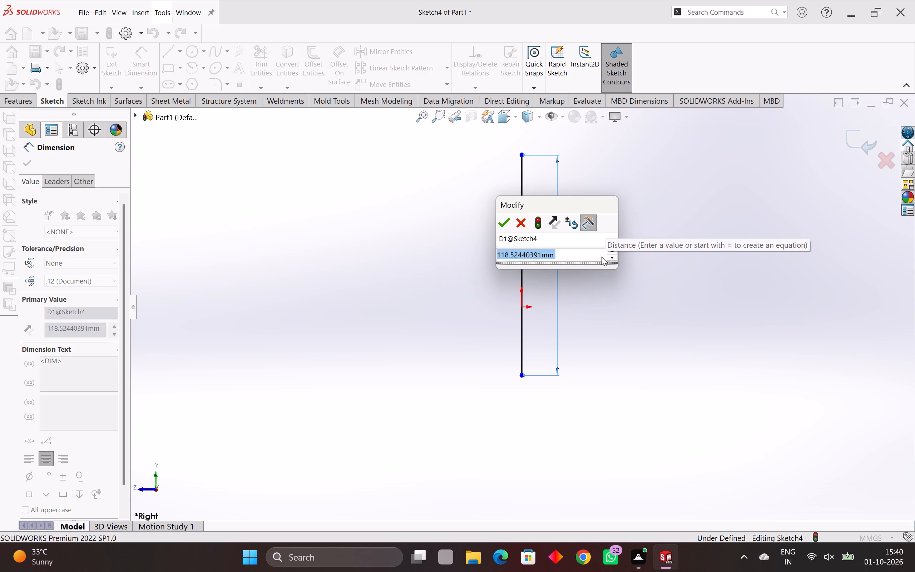
pyautogui.write('120')
pyautogui.press('Return')
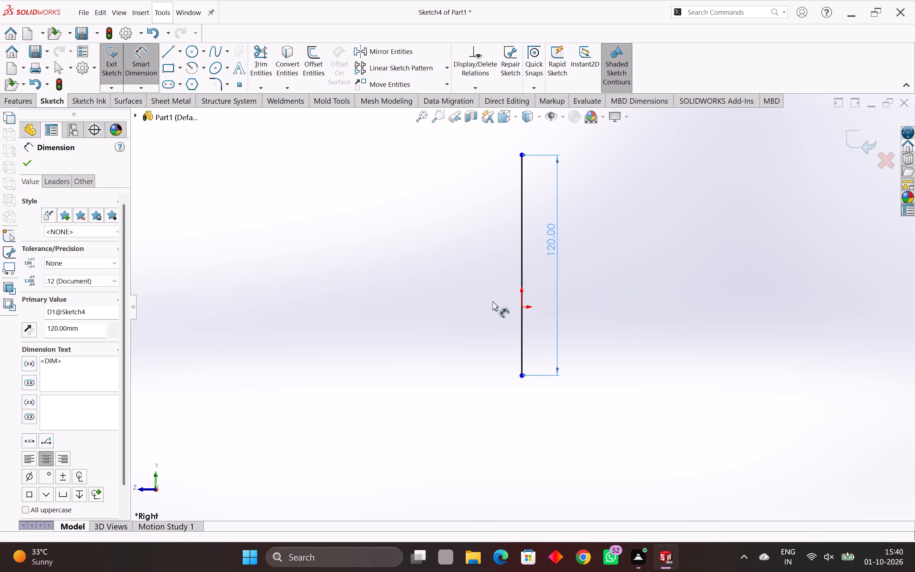
pyautogui.press('Escape')
pyautogui.press('Escape')
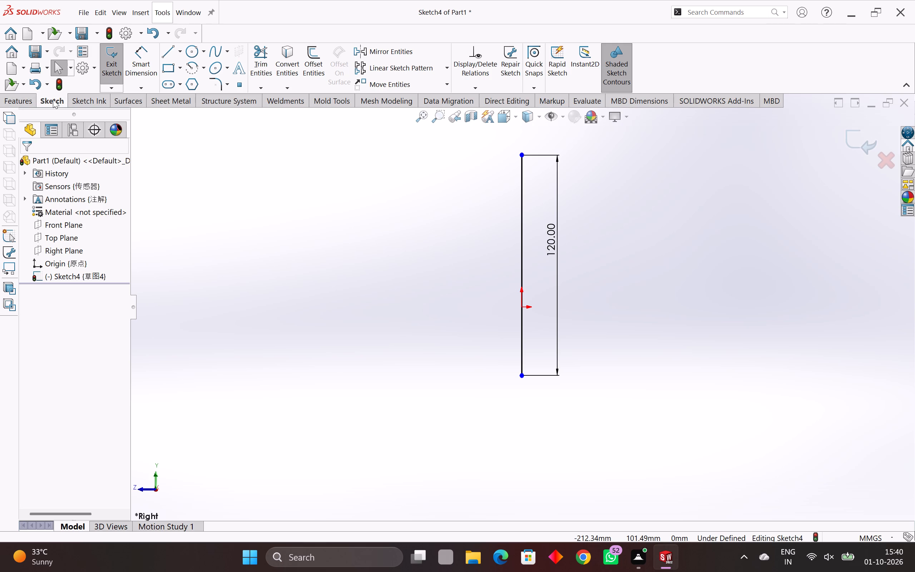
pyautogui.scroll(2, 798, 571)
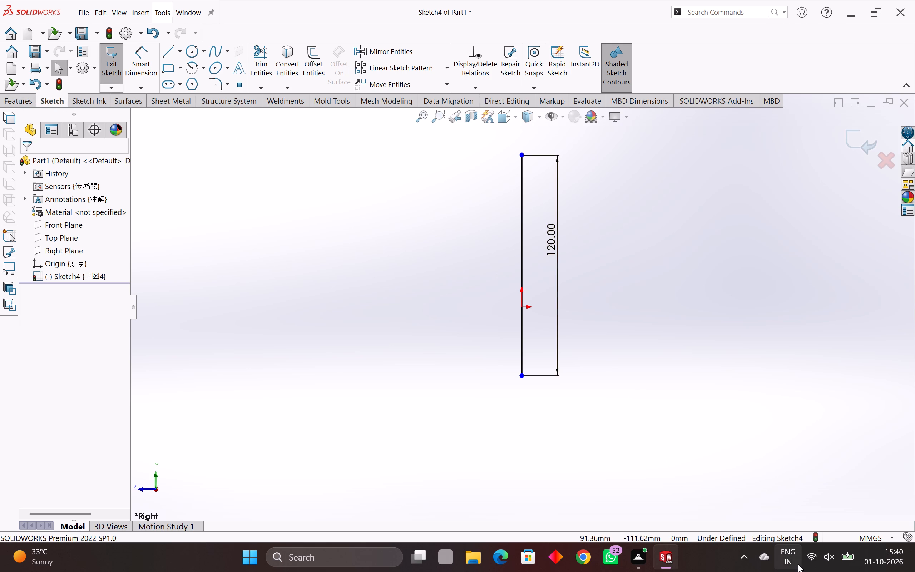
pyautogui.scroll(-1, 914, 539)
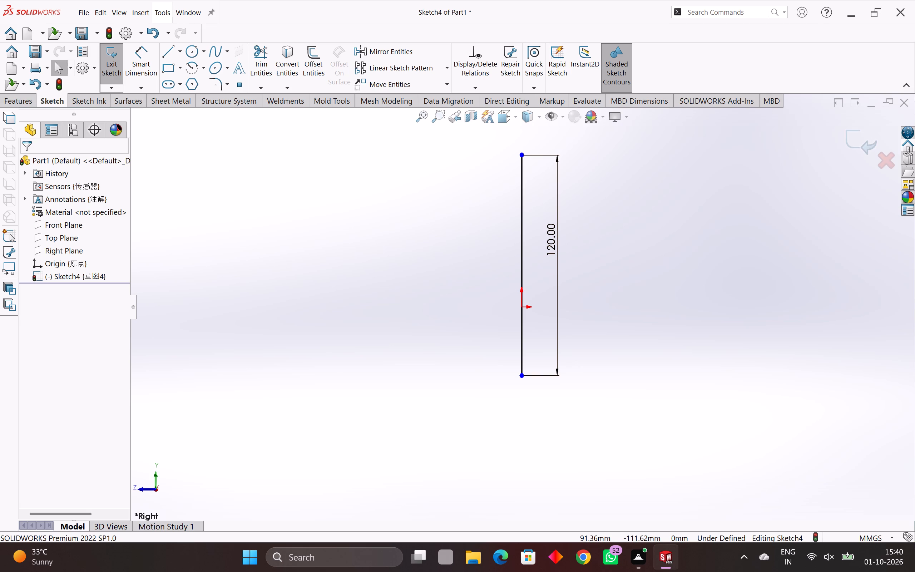
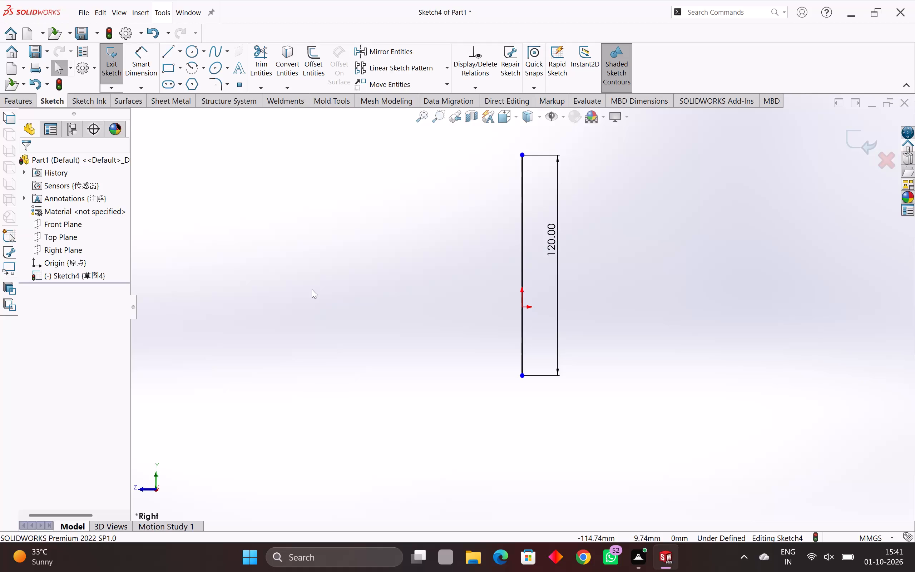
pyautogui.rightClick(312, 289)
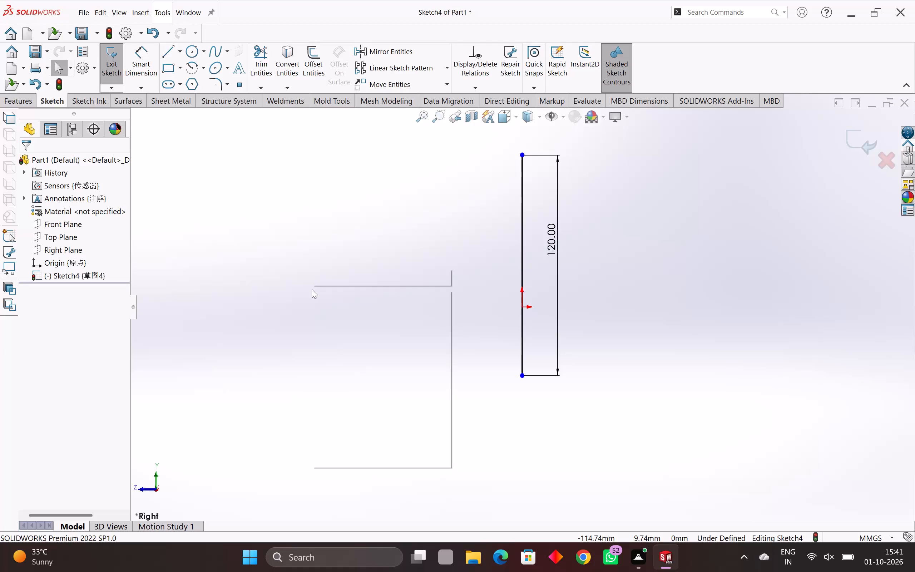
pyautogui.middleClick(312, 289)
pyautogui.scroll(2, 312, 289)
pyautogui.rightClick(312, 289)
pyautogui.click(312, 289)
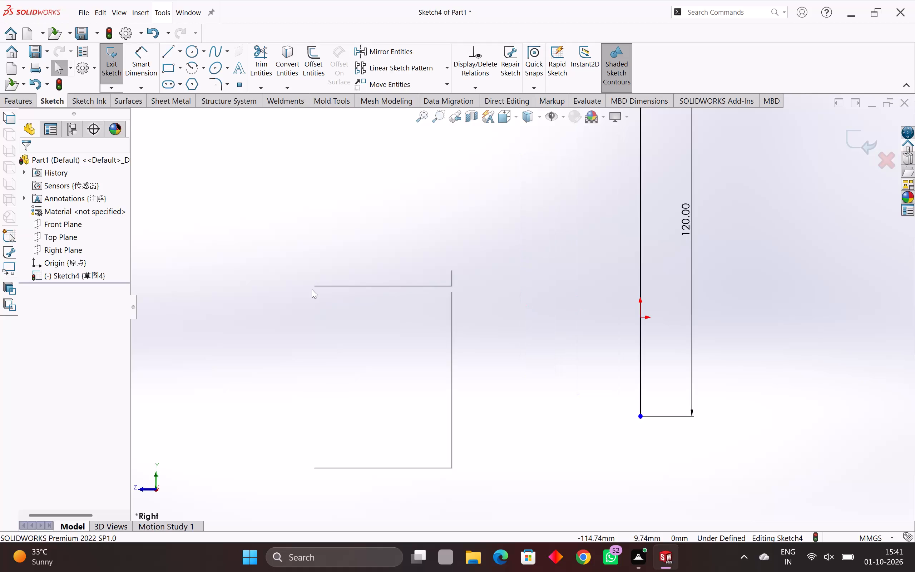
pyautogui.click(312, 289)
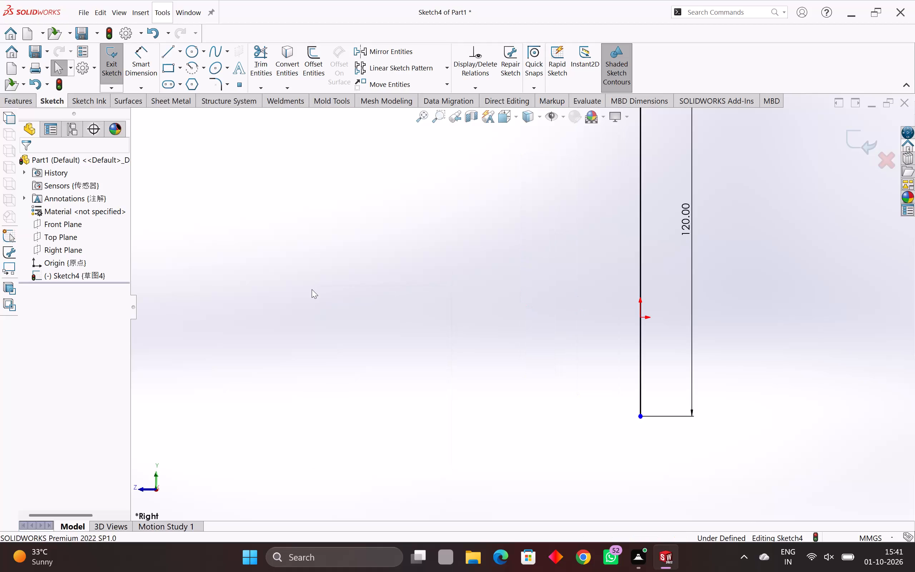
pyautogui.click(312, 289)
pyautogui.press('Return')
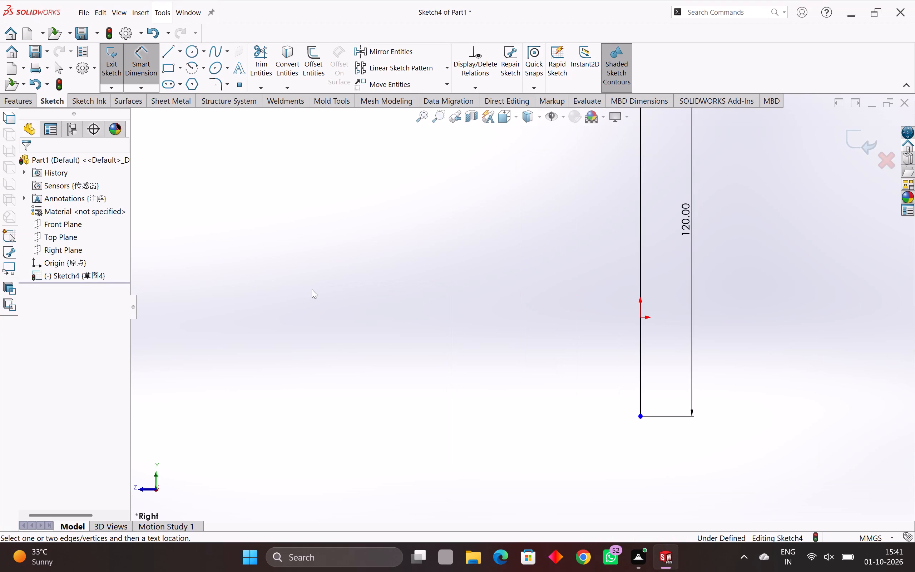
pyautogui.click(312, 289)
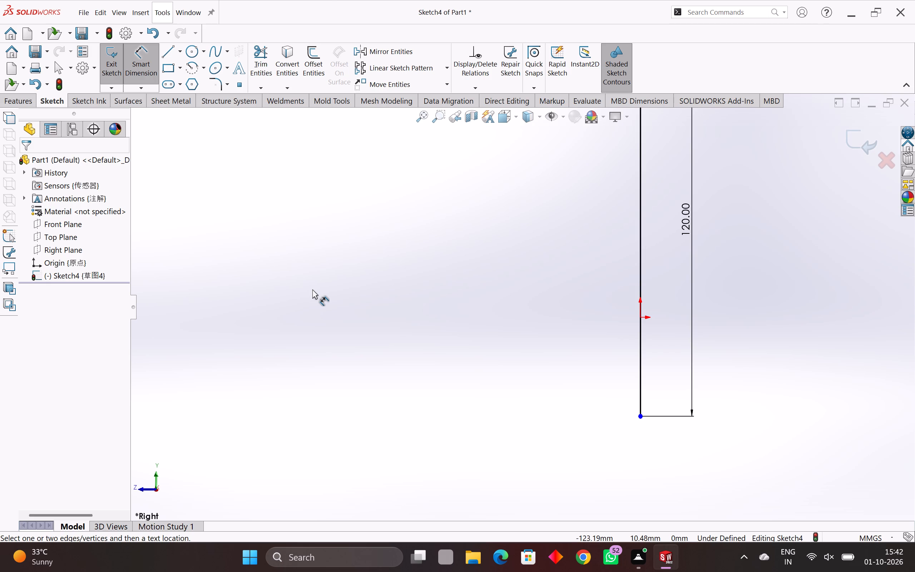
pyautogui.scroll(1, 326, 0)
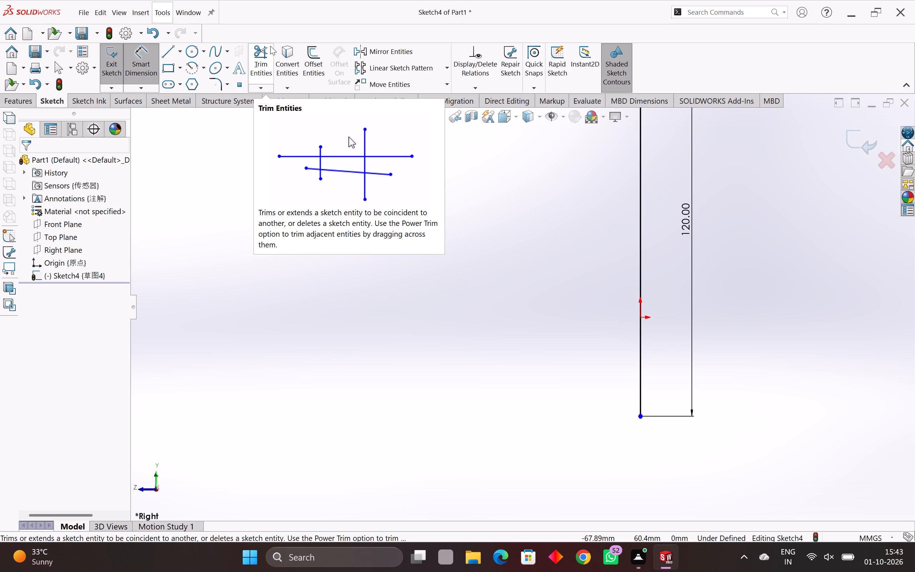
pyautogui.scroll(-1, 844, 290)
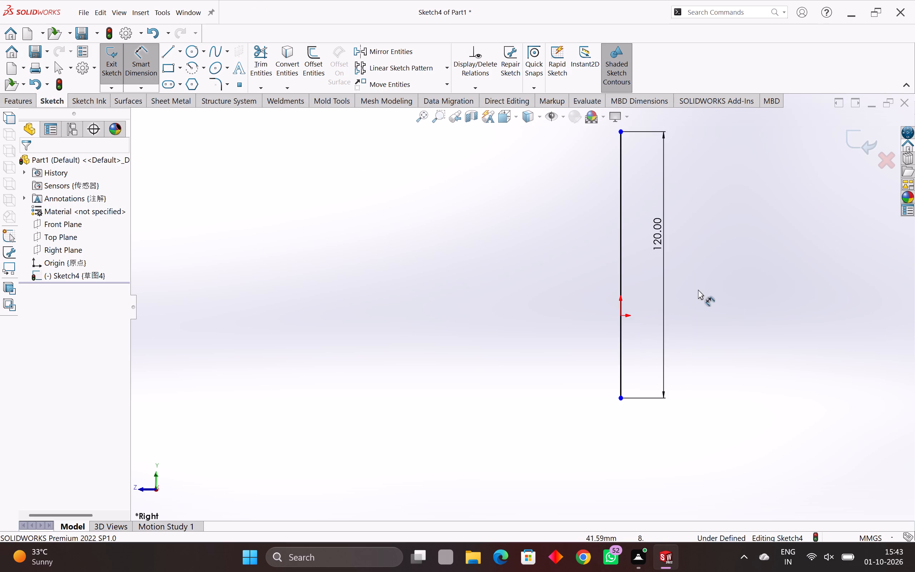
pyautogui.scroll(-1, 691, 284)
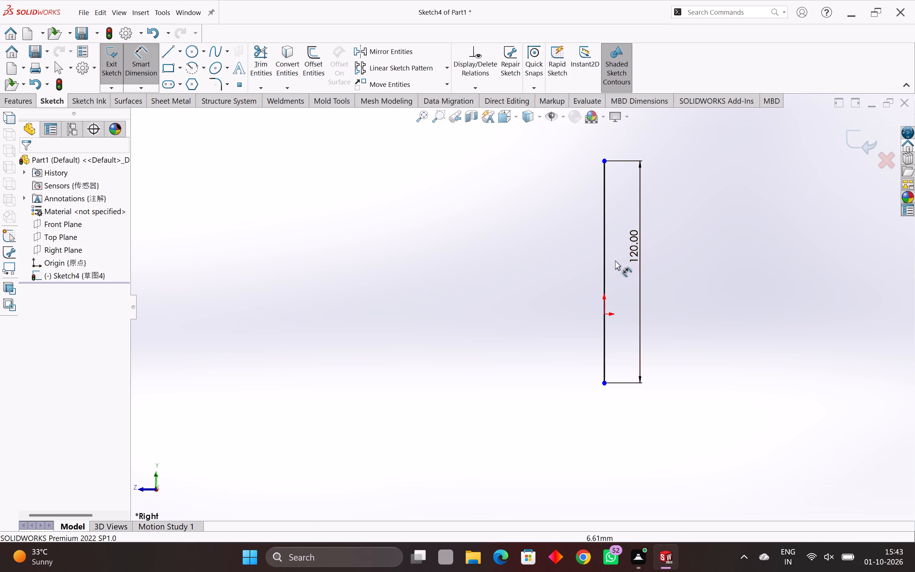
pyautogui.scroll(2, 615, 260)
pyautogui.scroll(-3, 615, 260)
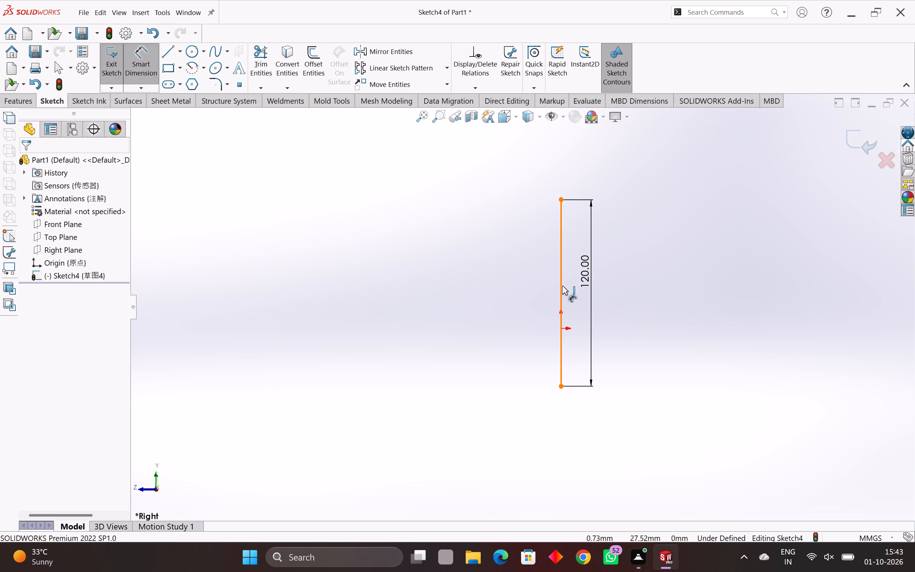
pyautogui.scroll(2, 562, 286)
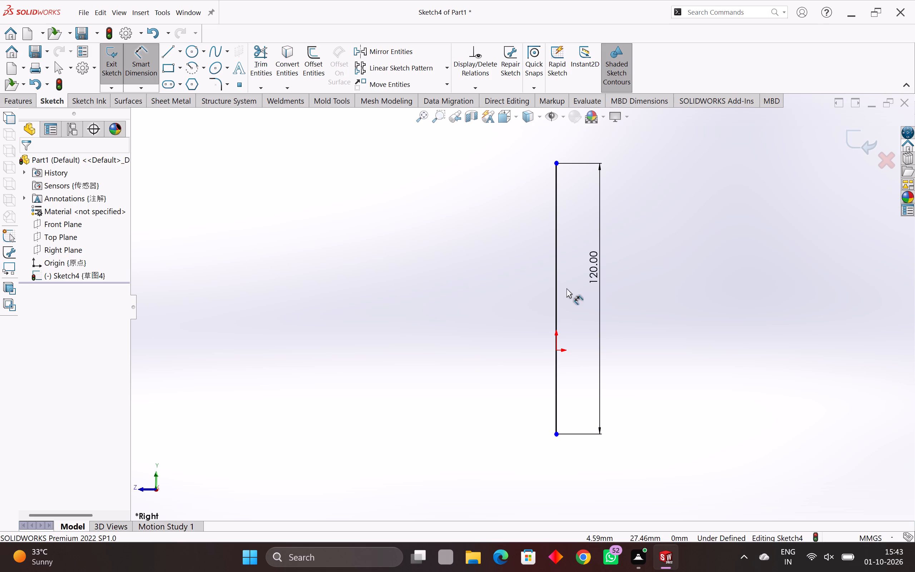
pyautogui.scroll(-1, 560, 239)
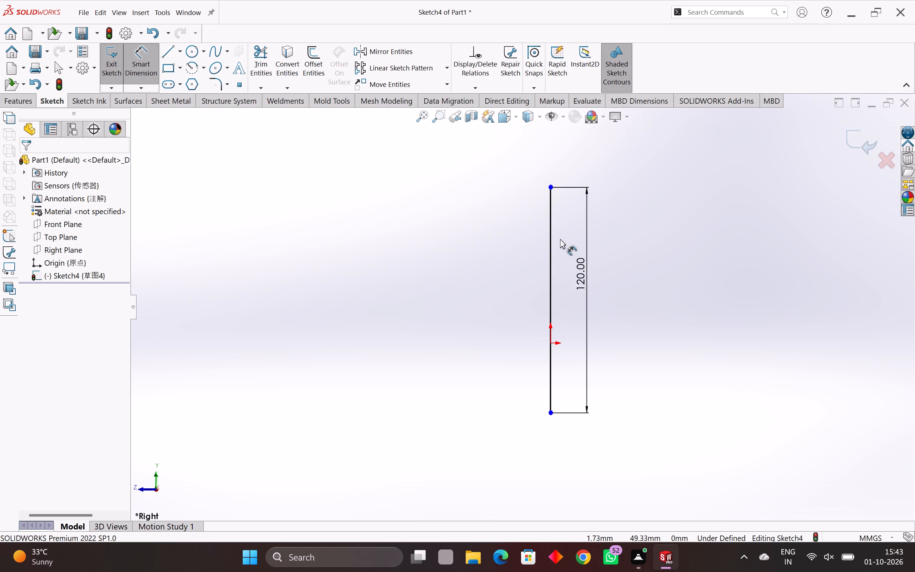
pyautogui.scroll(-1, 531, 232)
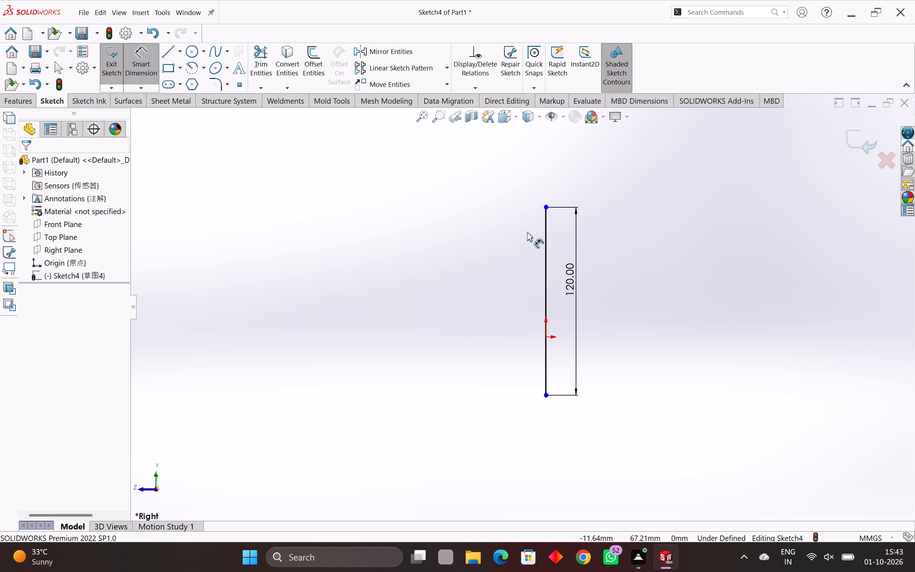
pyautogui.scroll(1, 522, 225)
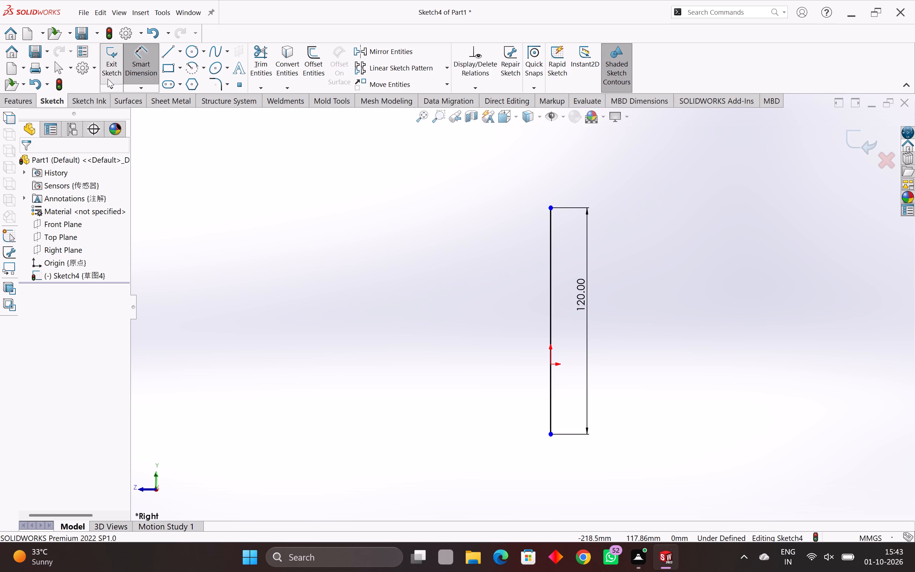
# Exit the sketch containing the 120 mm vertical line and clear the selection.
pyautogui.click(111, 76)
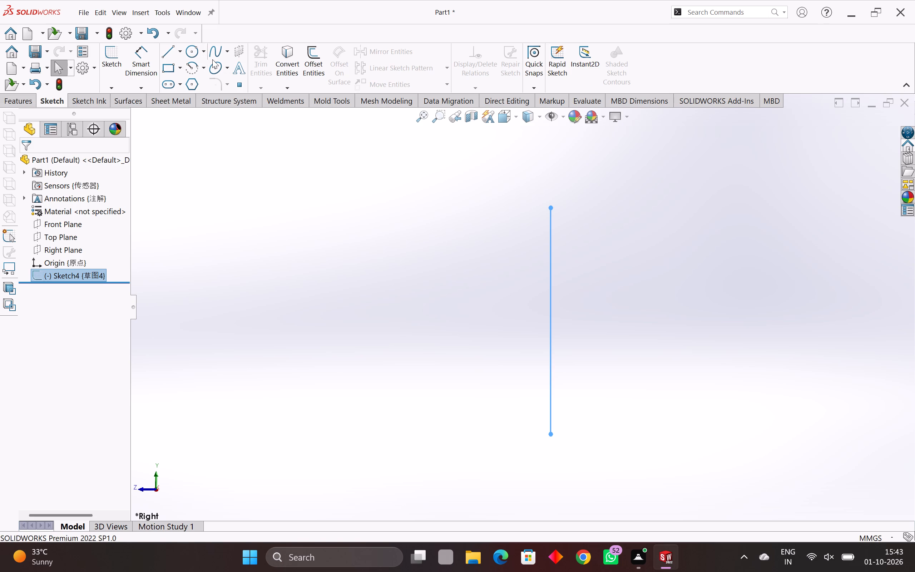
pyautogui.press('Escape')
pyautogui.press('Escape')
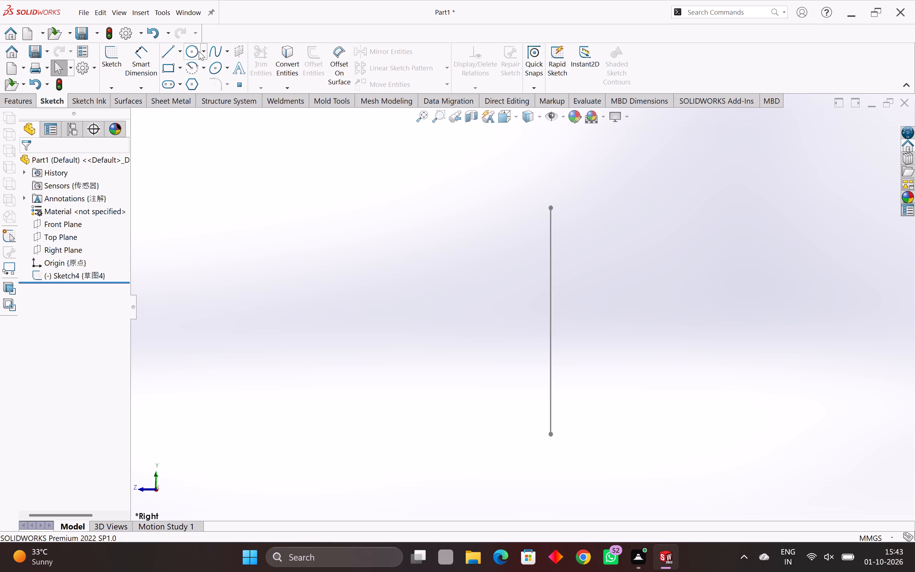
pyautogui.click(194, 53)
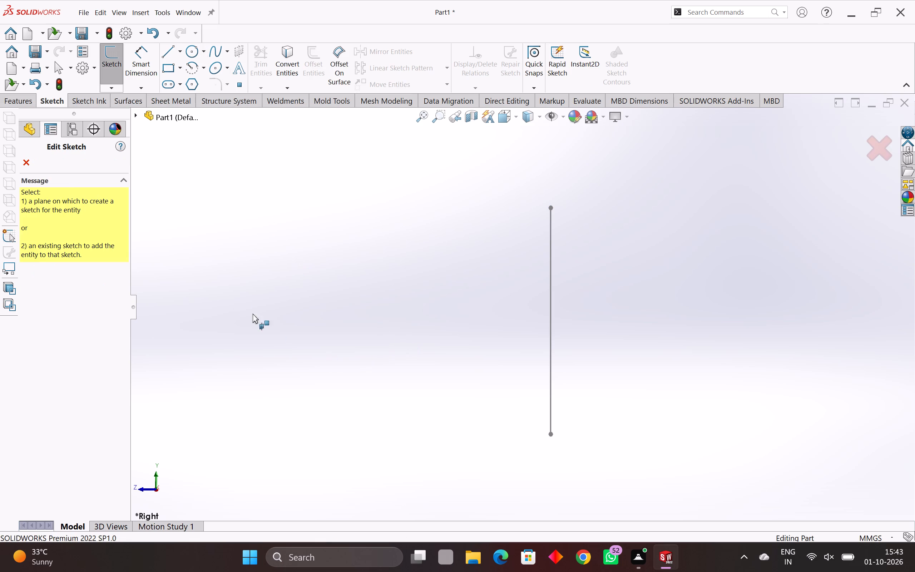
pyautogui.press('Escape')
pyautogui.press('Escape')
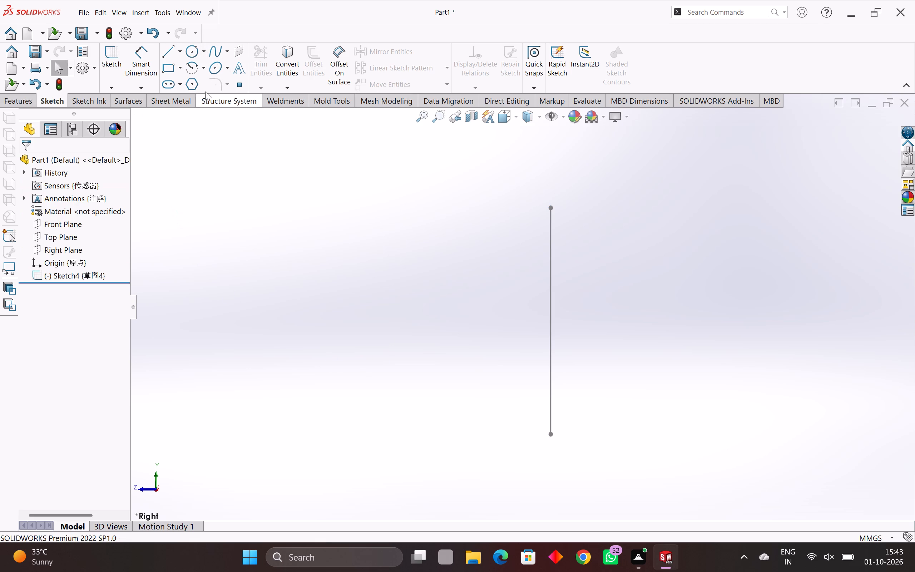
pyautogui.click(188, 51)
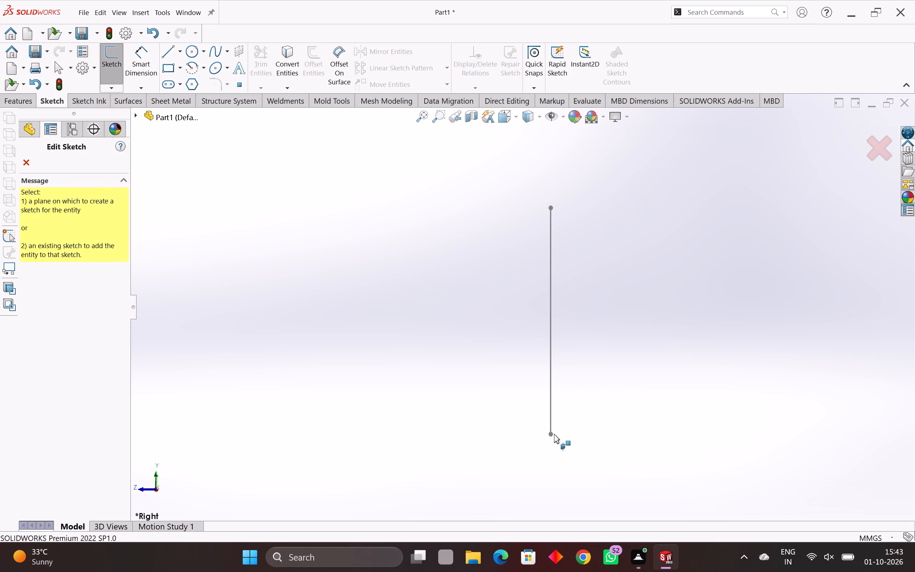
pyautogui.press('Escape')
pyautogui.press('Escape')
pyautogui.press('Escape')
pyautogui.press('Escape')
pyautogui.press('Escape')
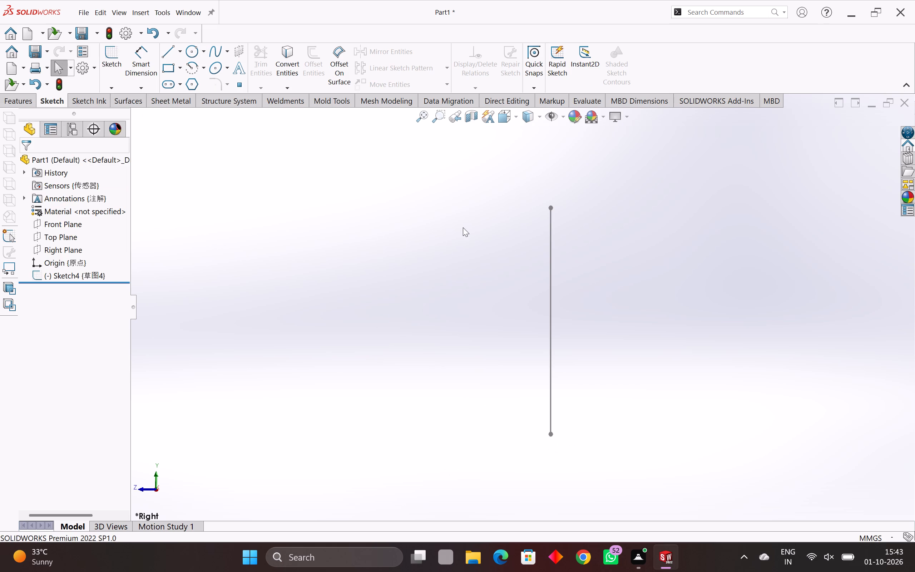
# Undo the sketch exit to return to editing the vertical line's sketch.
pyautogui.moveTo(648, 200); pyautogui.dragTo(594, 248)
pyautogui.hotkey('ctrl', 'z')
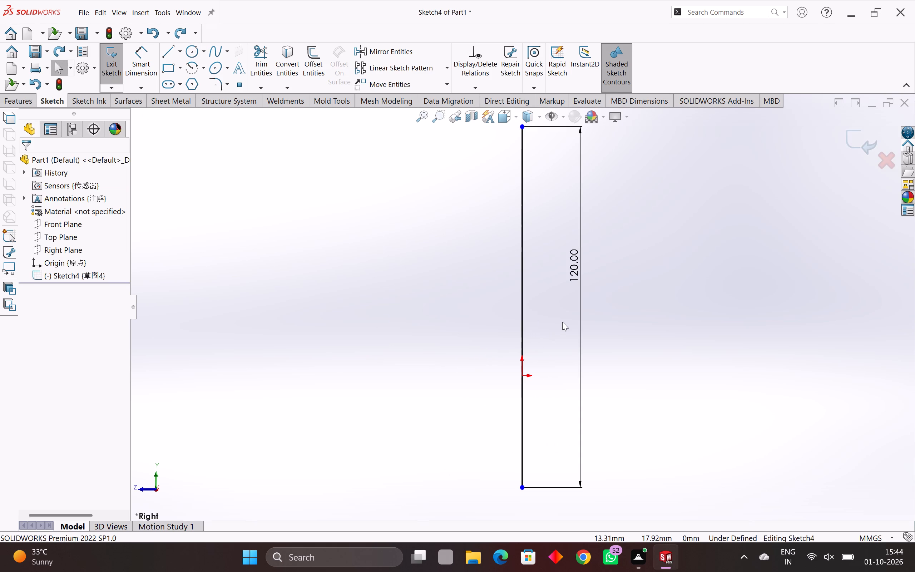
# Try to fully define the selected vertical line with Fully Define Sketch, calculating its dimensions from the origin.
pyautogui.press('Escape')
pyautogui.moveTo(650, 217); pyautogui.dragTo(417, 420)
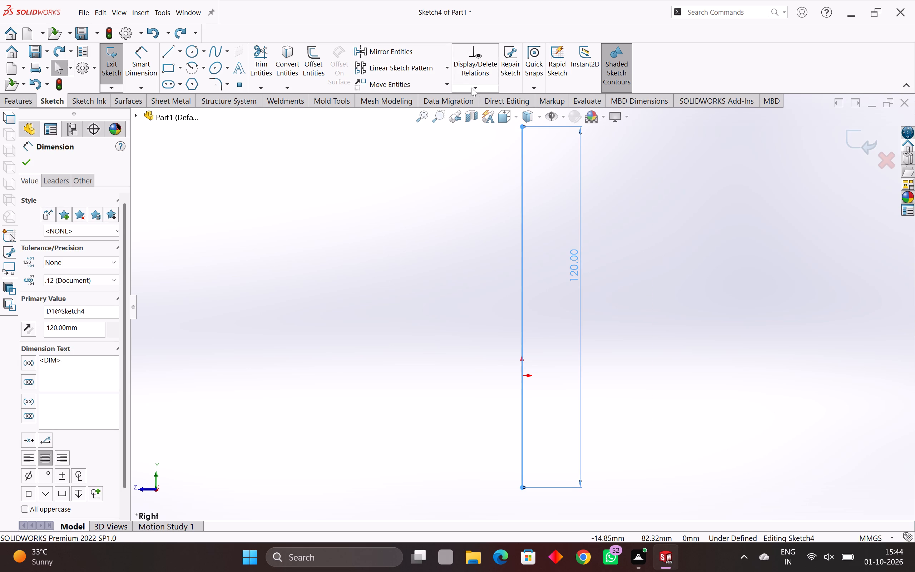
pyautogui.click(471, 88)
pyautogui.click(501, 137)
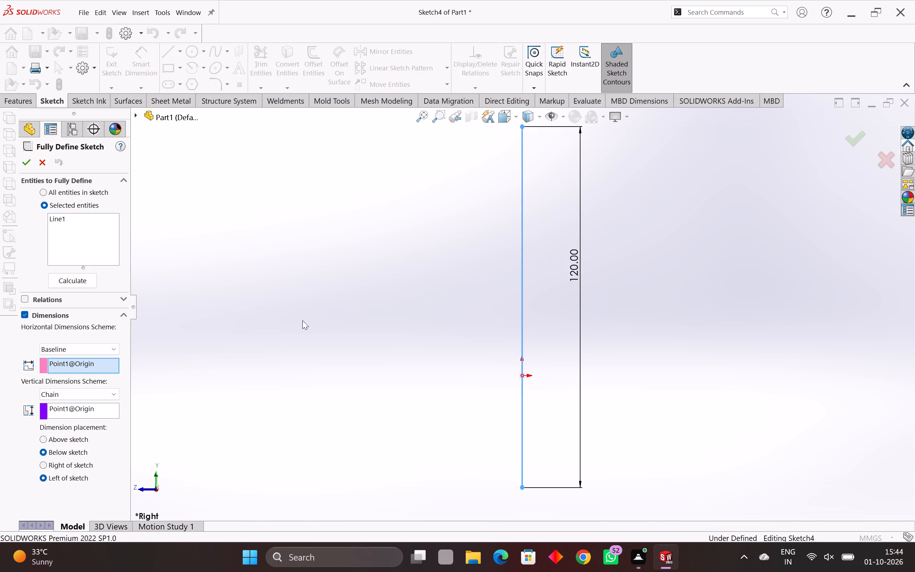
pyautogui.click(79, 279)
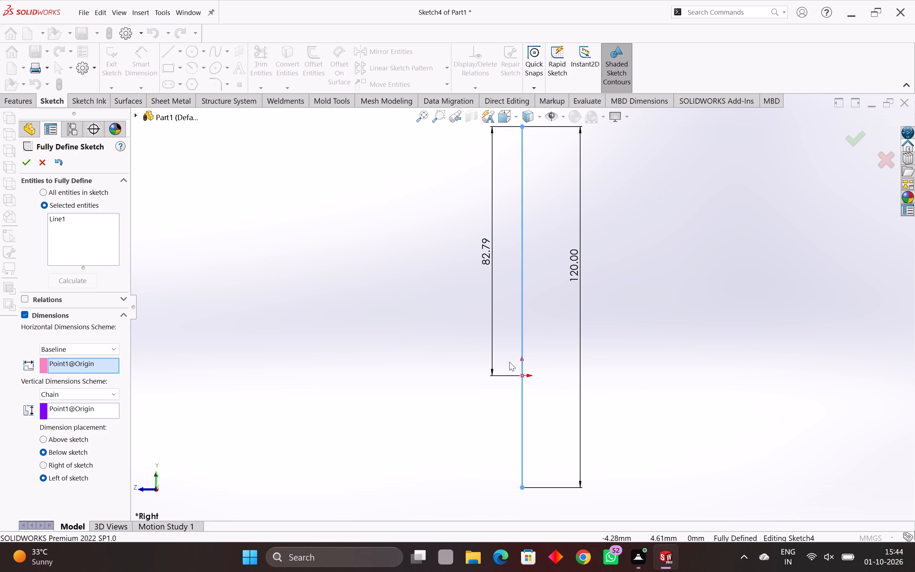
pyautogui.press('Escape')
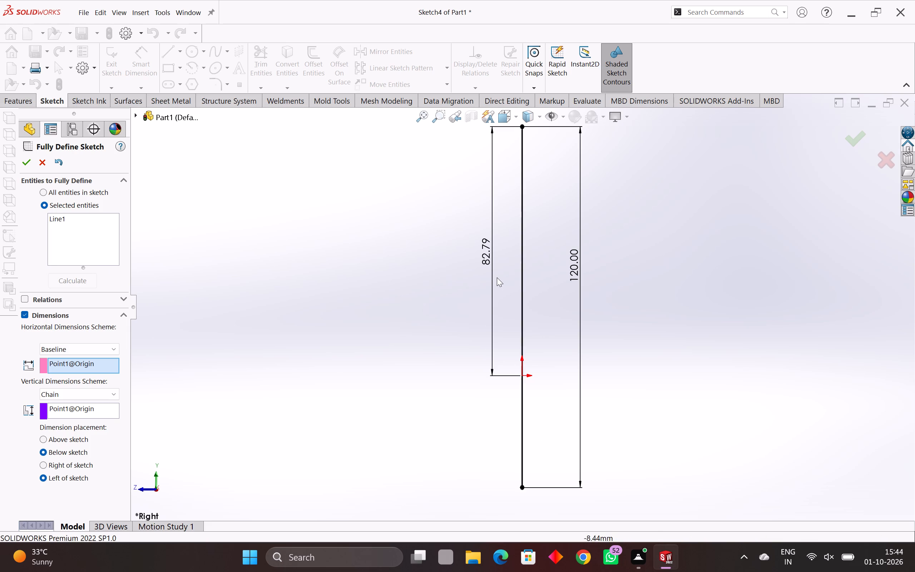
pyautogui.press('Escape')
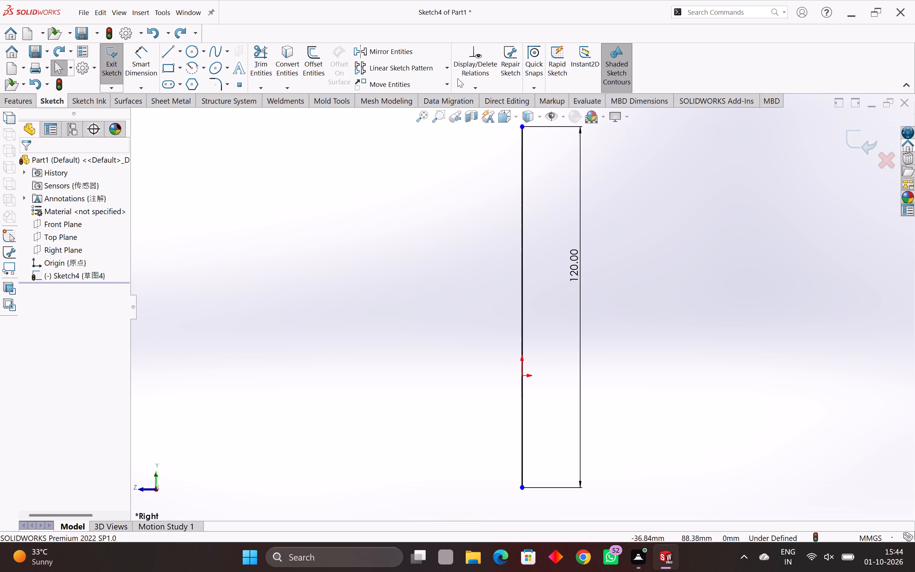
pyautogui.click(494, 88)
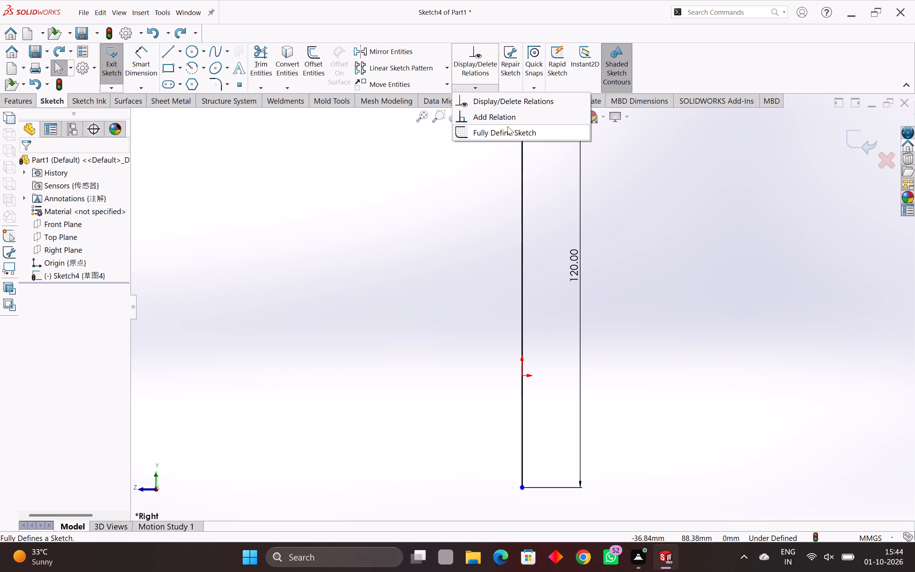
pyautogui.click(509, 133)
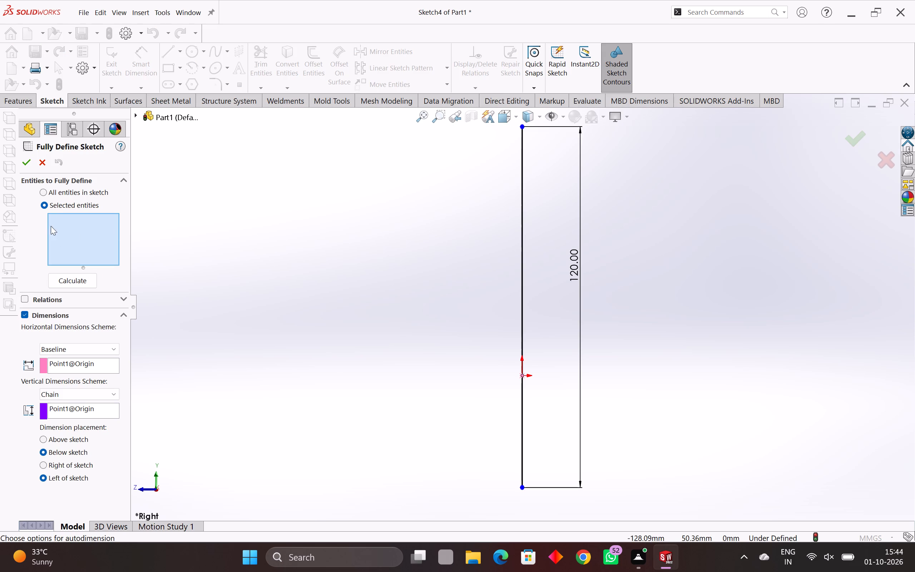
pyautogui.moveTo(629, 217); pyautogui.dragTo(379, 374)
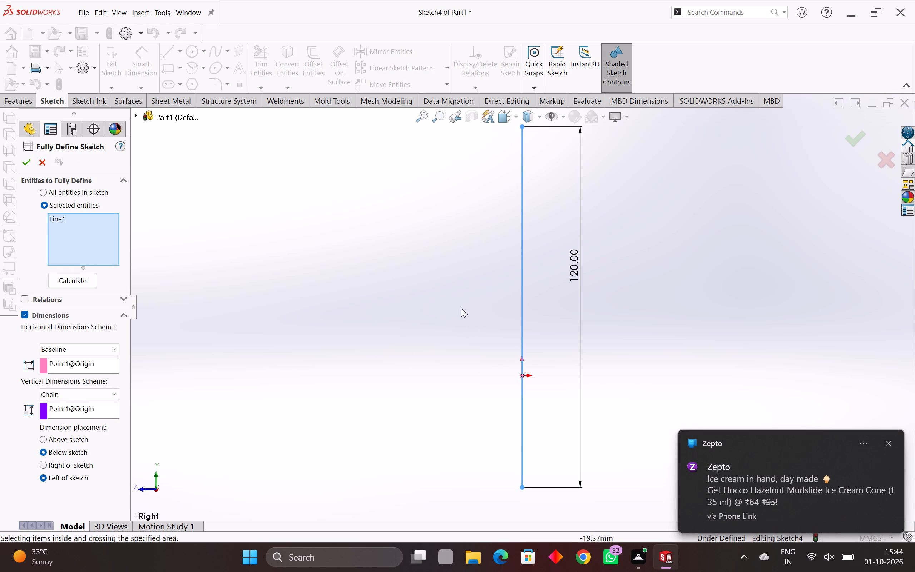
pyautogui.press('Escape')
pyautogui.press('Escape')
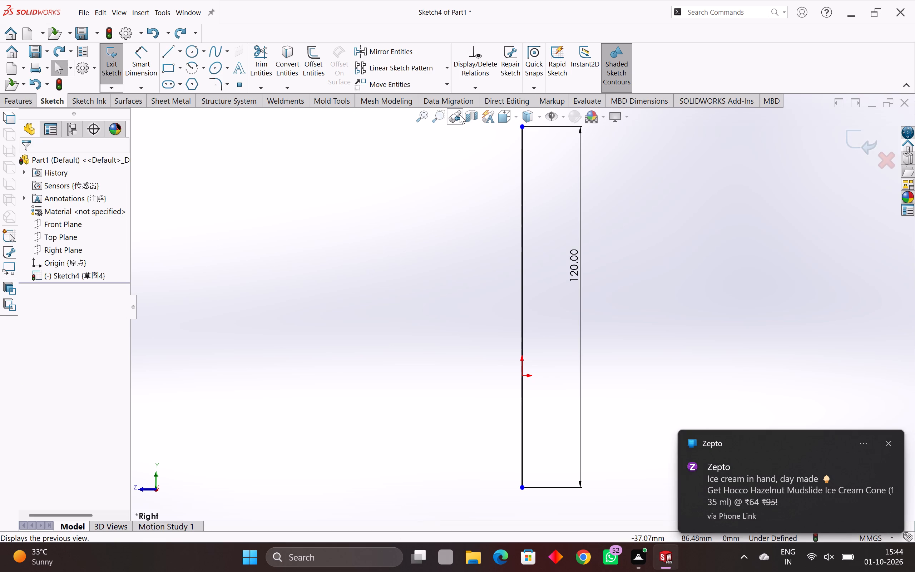
# Fully define the 120 mm vertical line with Fully Define Sketch, calculating its dimensions from the origin.
pyautogui.click(476, 88)
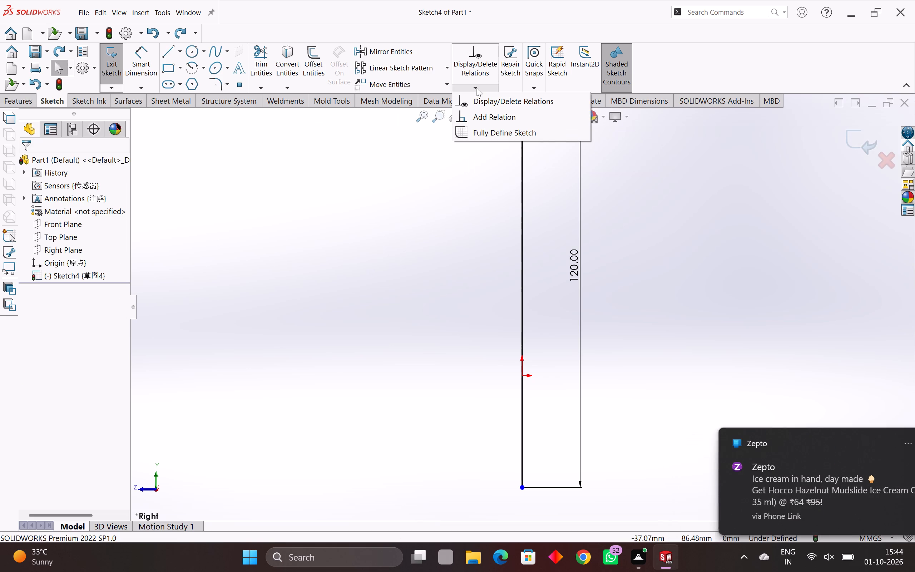
pyautogui.click(482, 129)
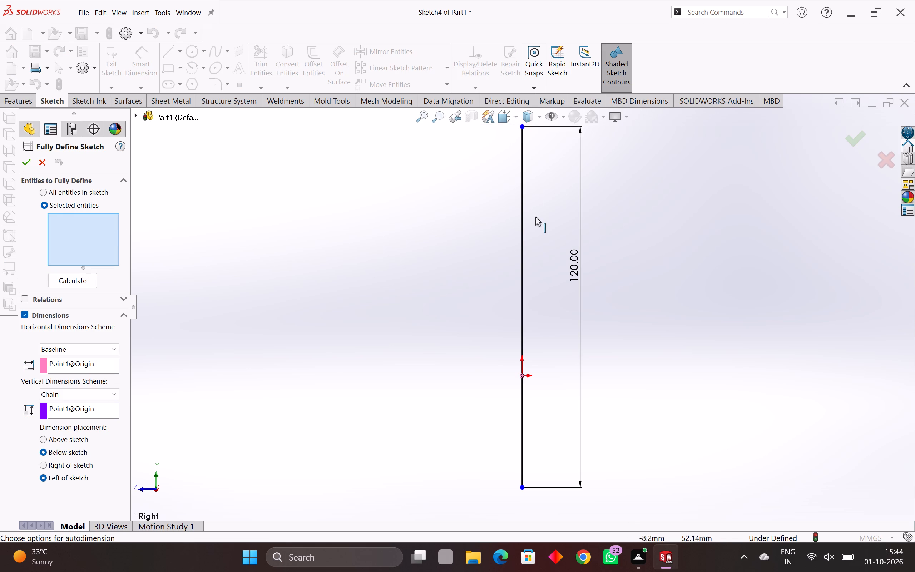
pyautogui.moveTo(541, 212); pyautogui.dragTo(446, 306)
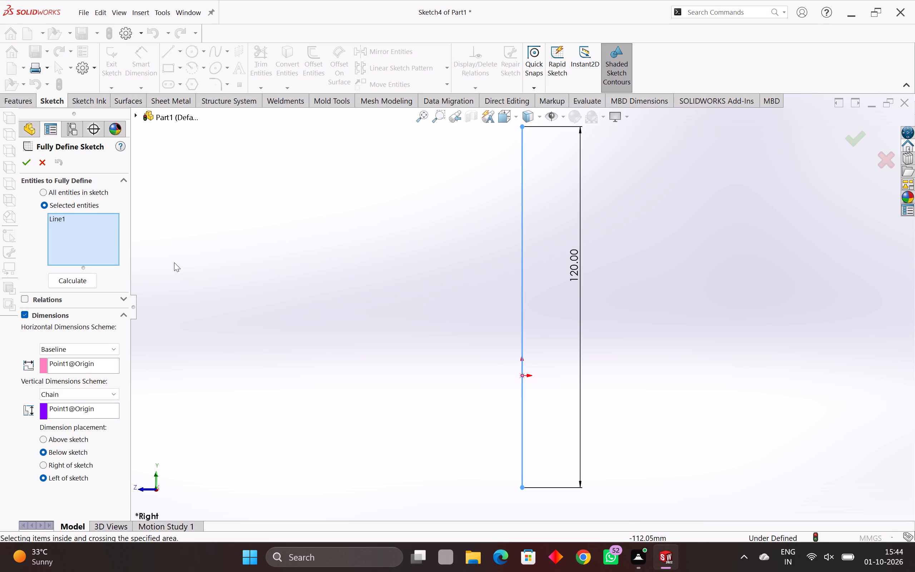
pyautogui.click(73, 283)
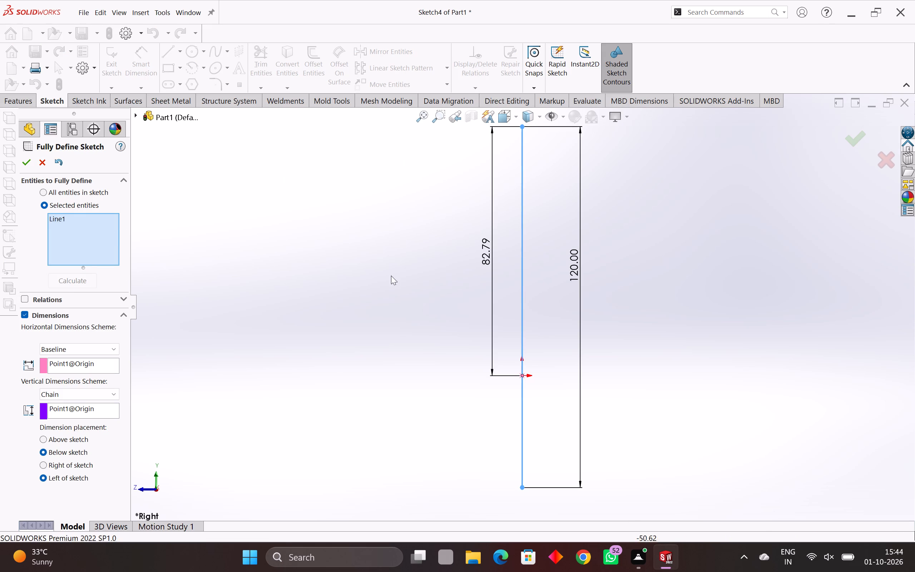
pyautogui.scroll(-1, 510, 371)
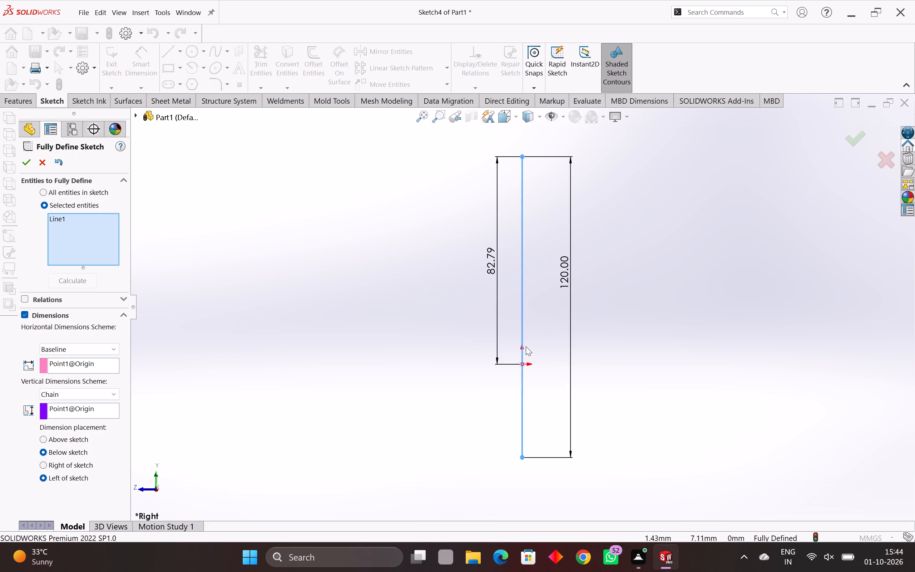
pyautogui.scroll(-1, 527, 346)
pyautogui.scroll(5, 527, 369)
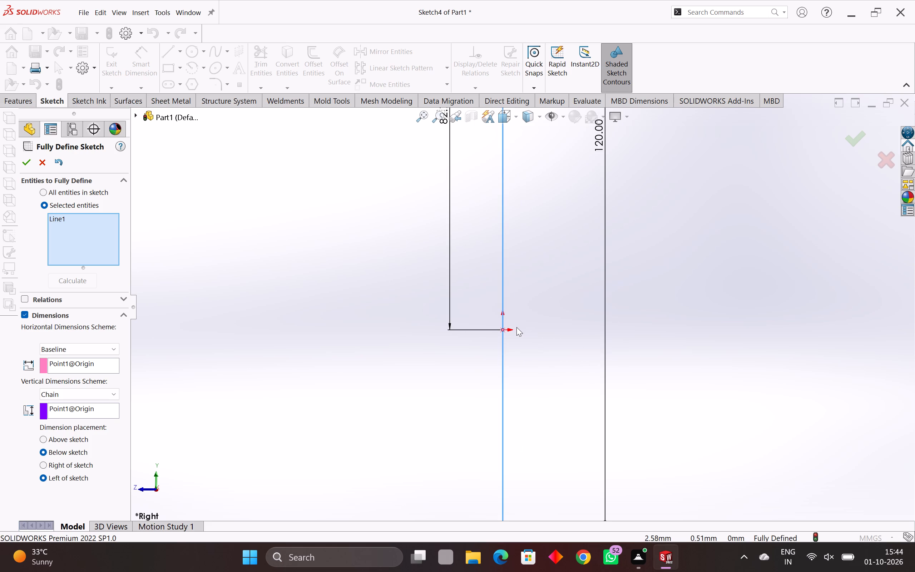
pyautogui.scroll(-3, 516, 327)
pyautogui.scroll(-3, 514, 249)
pyautogui.scroll(3, 526, 179)
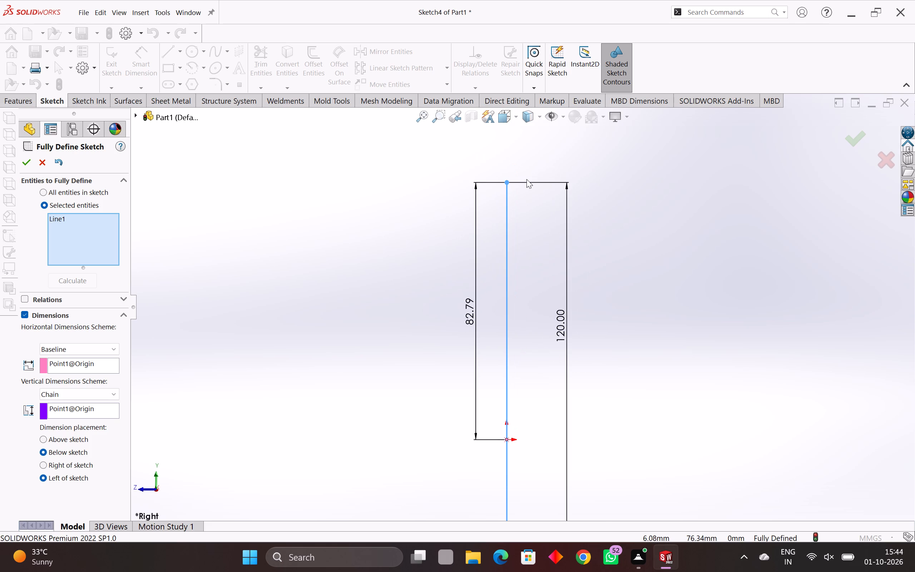
pyautogui.scroll(-2, 528, 273)
pyautogui.scroll(2, 539, 351)
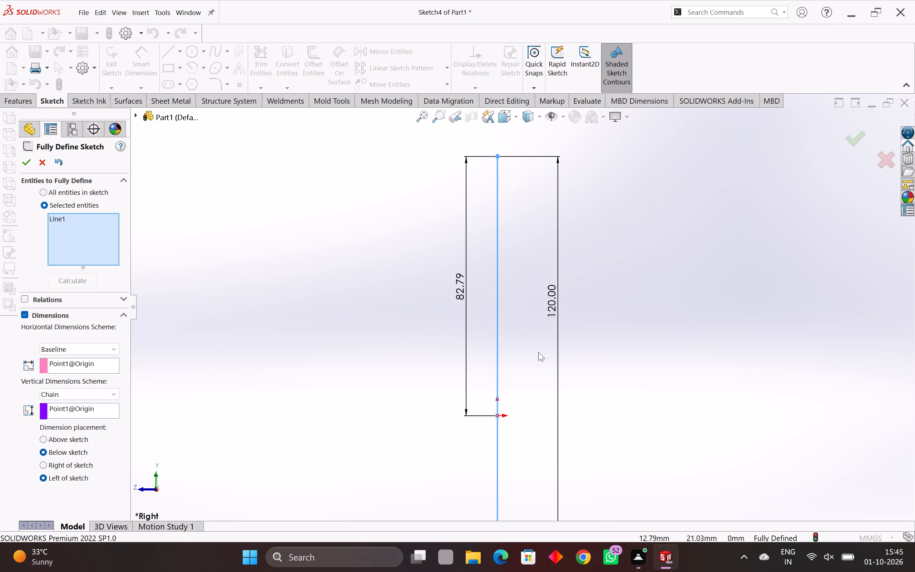
pyautogui.scroll(-1, 538, 352)
pyautogui.scroll(1, 525, 472)
pyautogui.scroll(-3, 525, 472)
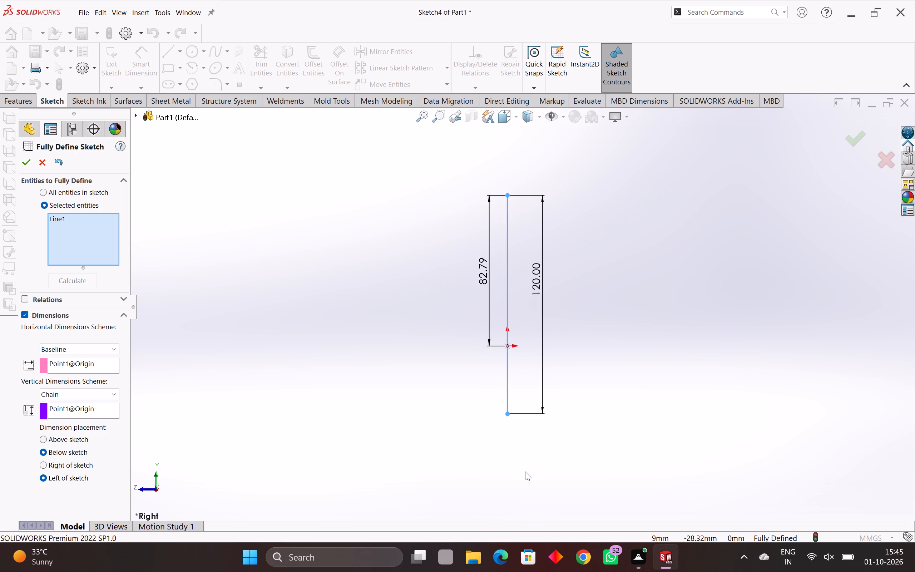
pyautogui.scroll(3, 503, 427)
pyautogui.scroll(3, 505, 356)
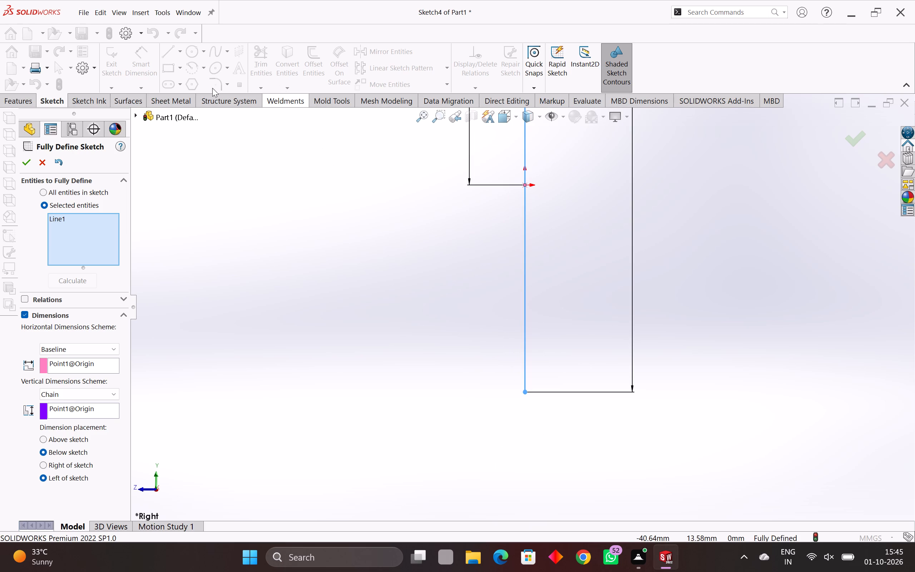
pyautogui.click(29, 167)
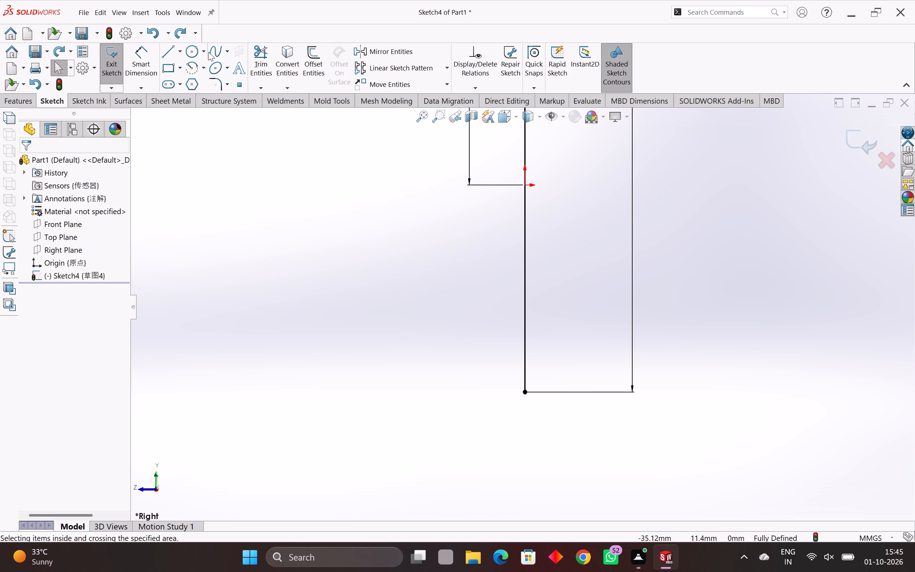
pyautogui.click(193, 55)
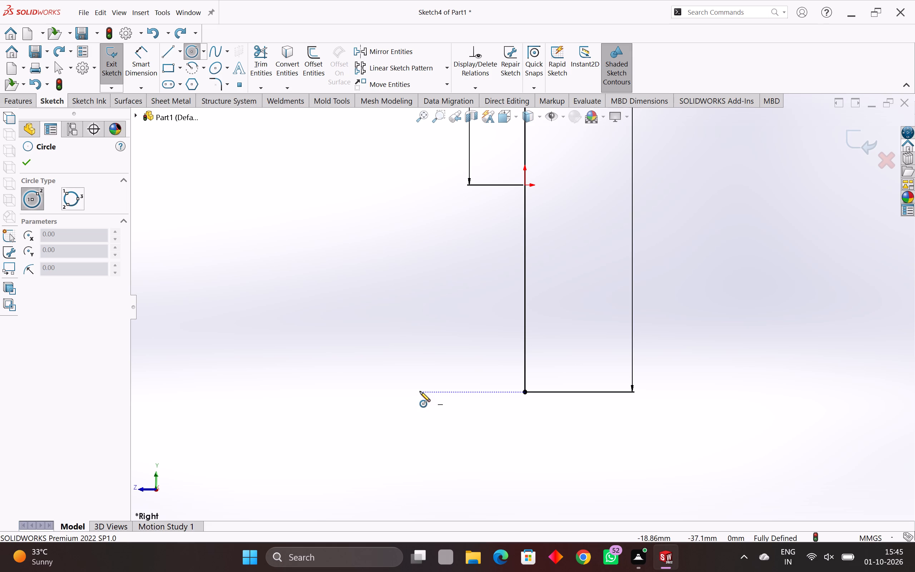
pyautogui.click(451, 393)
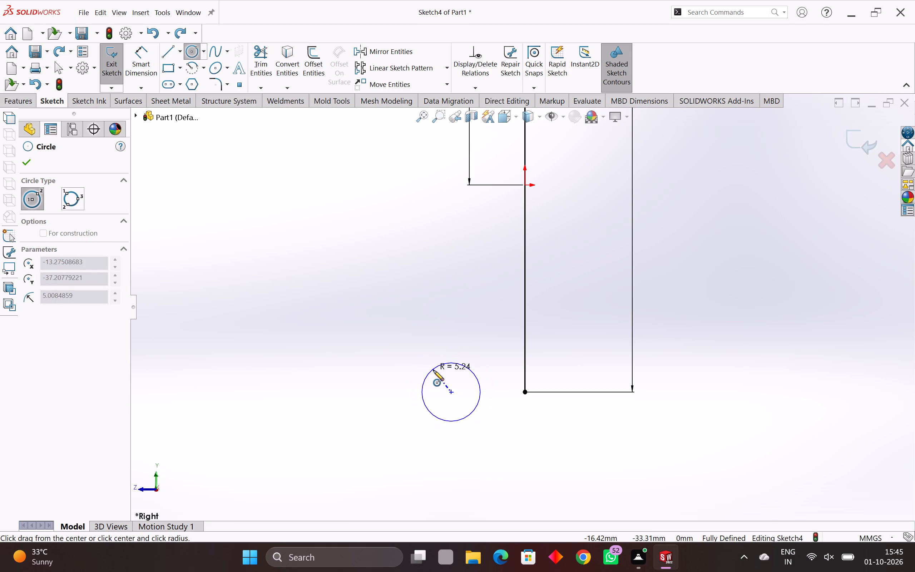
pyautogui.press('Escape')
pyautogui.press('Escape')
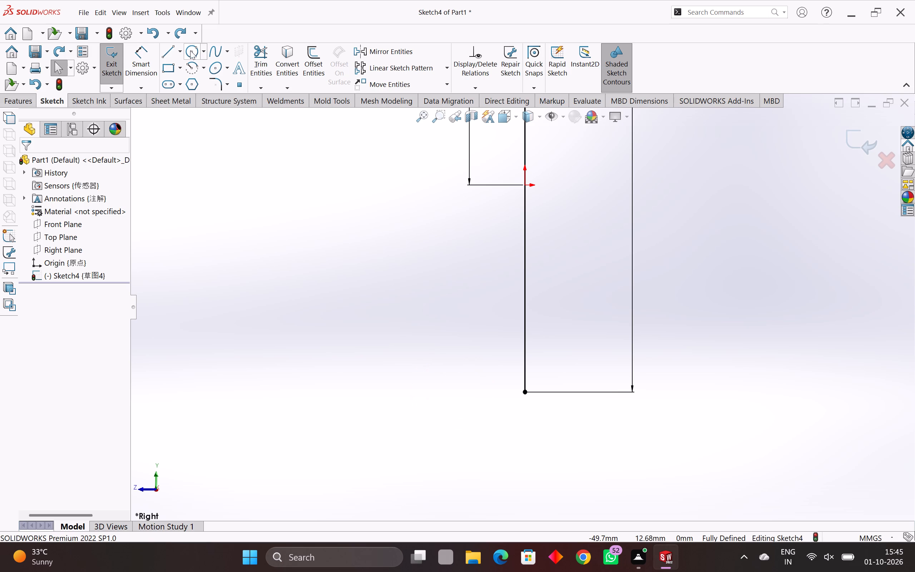
# Sketch a circle of about 9.9 mm radius, centred level with the vertical line's lower endpoint and about 50 mm from it.
pyautogui.click(190, 50)
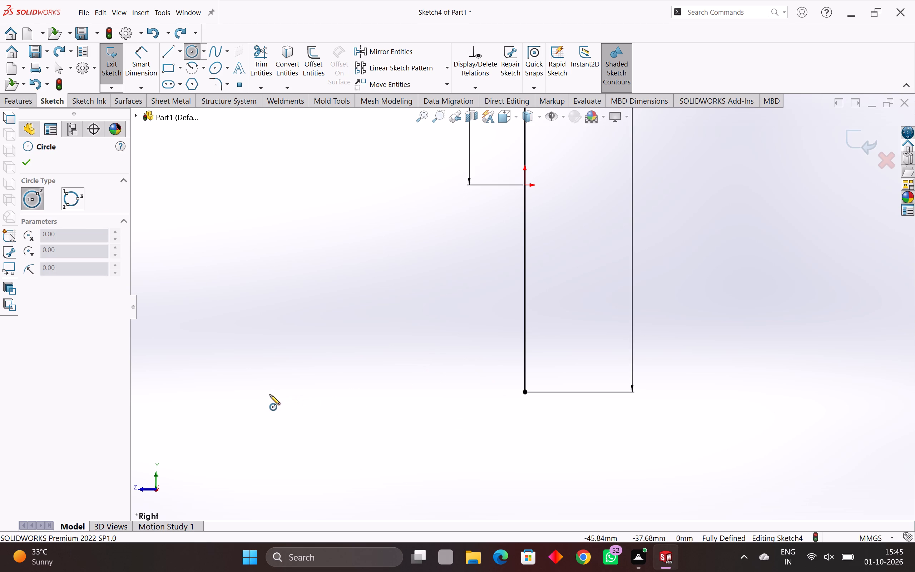
pyautogui.click(249, 393)
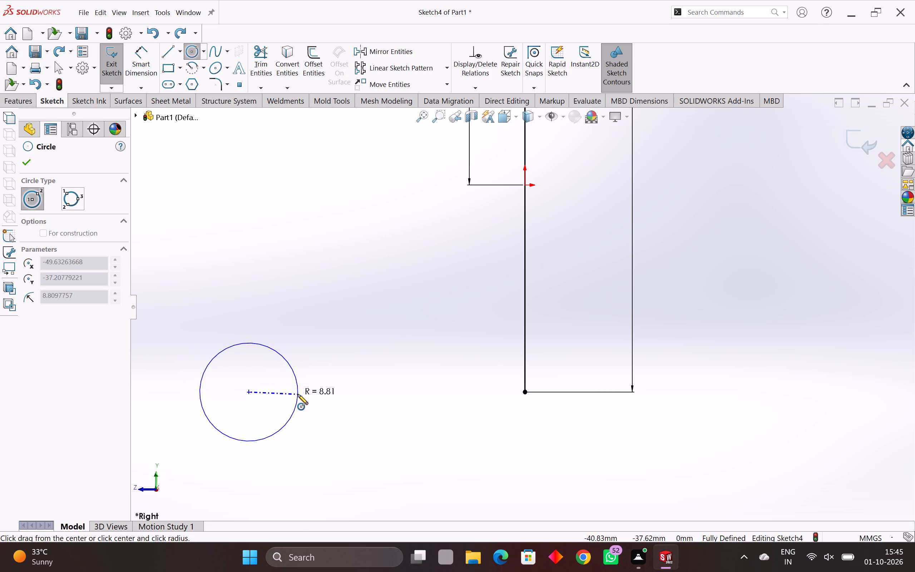
pyautogui.click(304, 389)
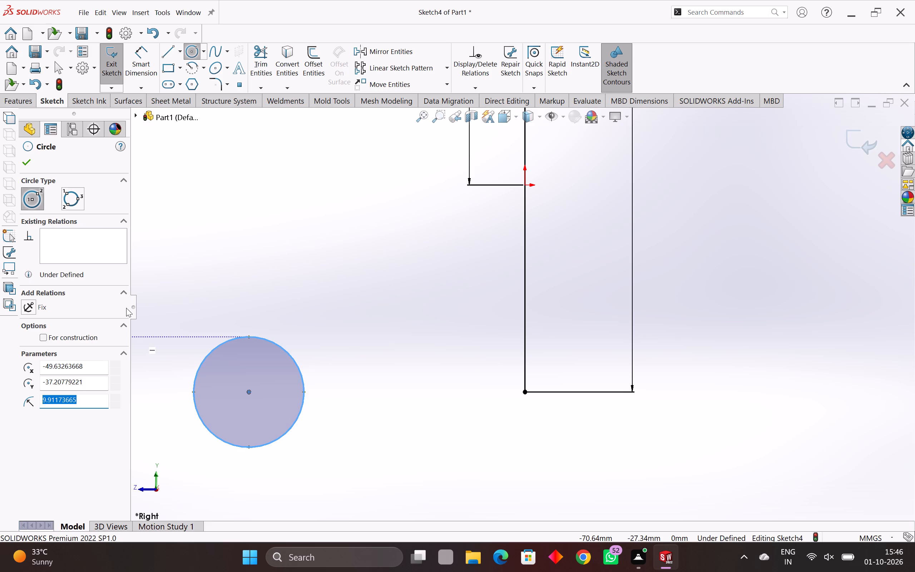
pyautogui.click(24, 161)
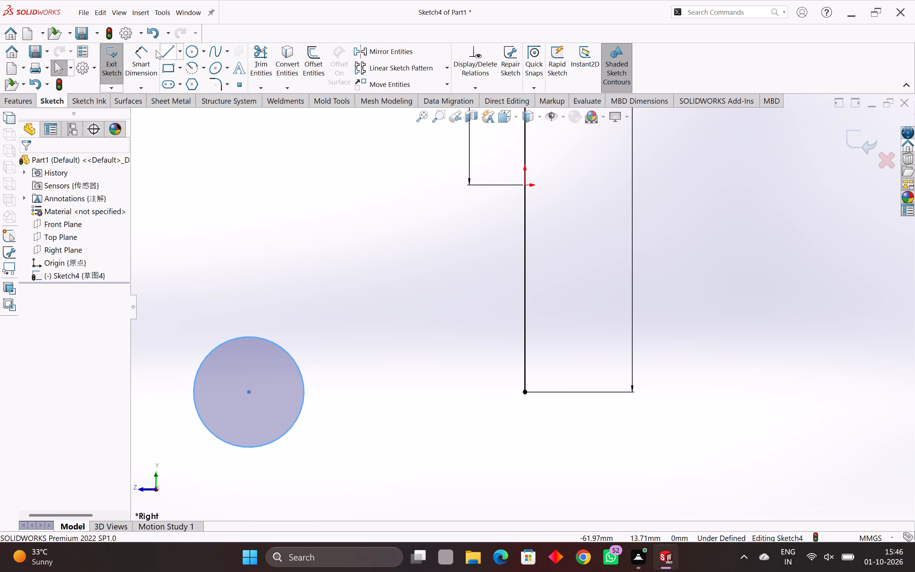
# Dimension the circle's diameter as 20 mm.
pyautogui.click(141, 56)
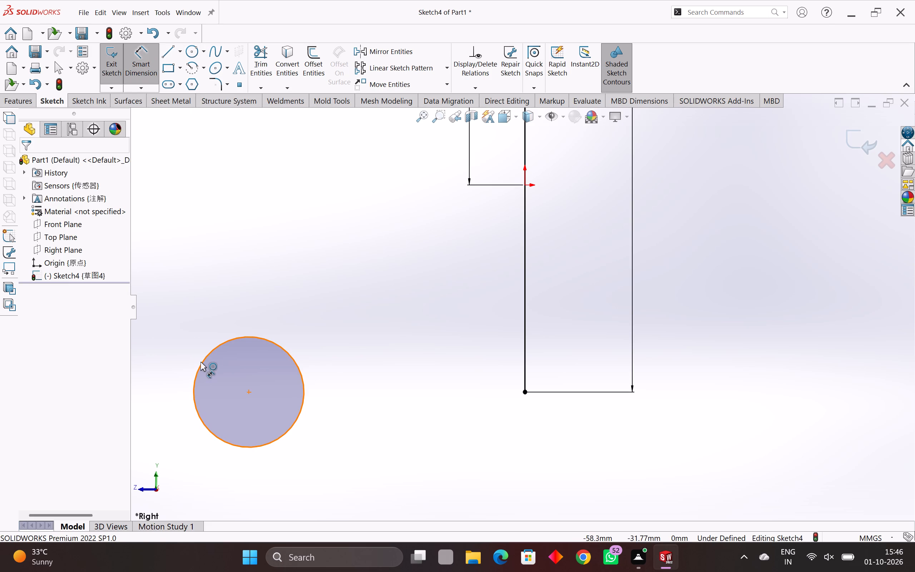
pyautogui.click(201, 362)
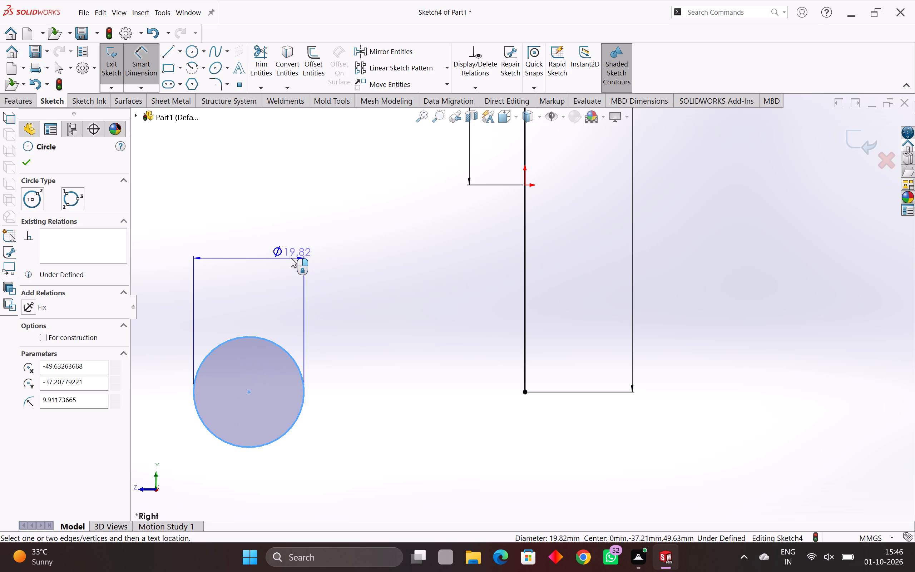
pyautogui.click(254, 267)
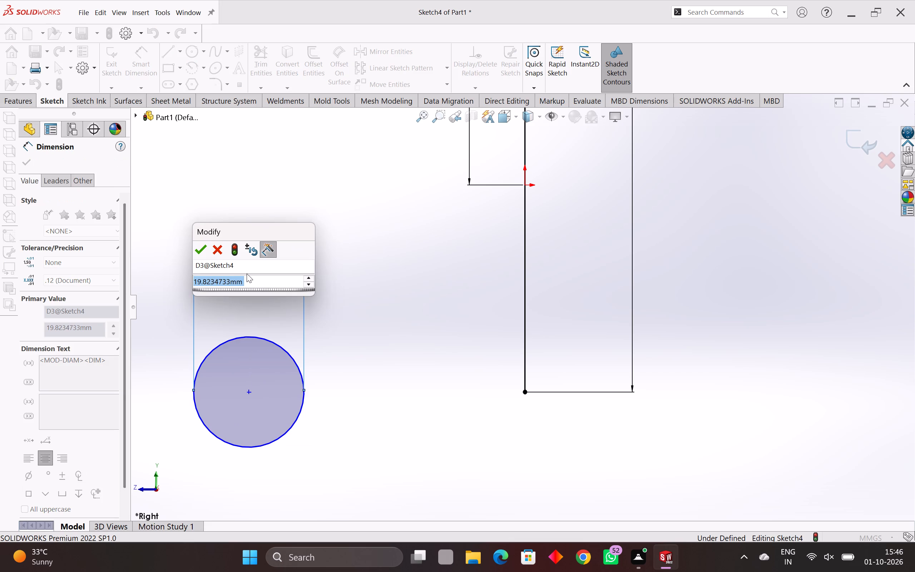
pyautogui.write('20')
pyautogui.press('Return')
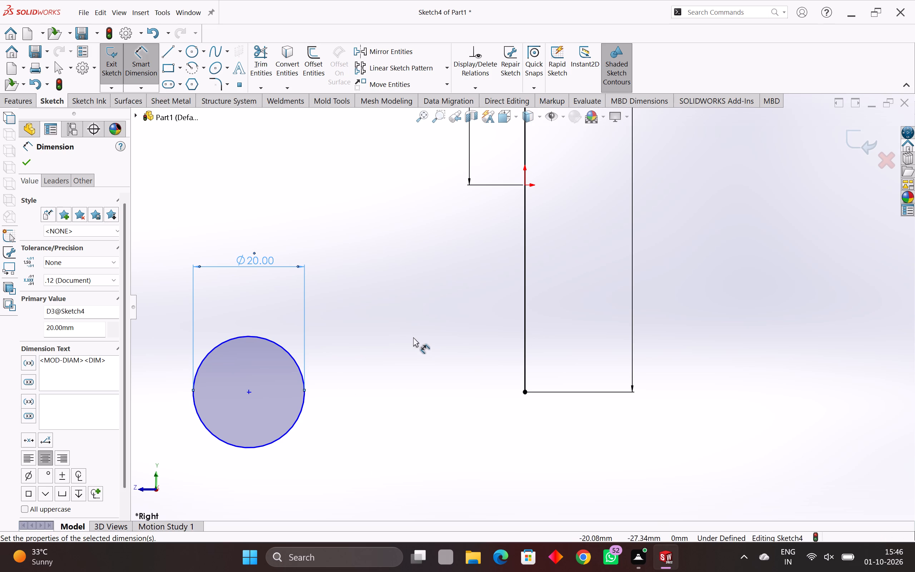
pyautogui.scroll(-1, 410, 341)
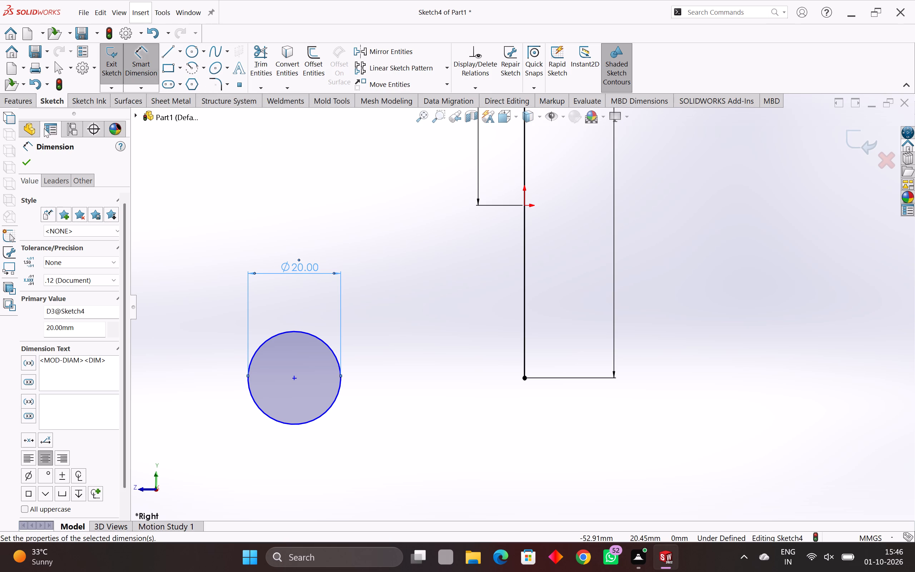
pyautogui.click(28, 165)
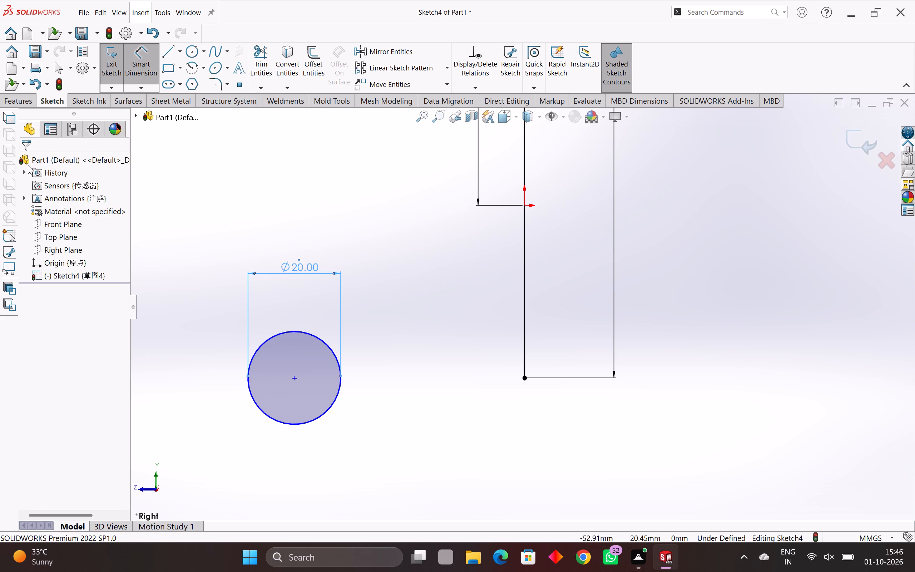
# Dimension the distance between the circle's centre and the vertical line's lower endpoint as 150 mm.
pyautogui.click(144, 53)
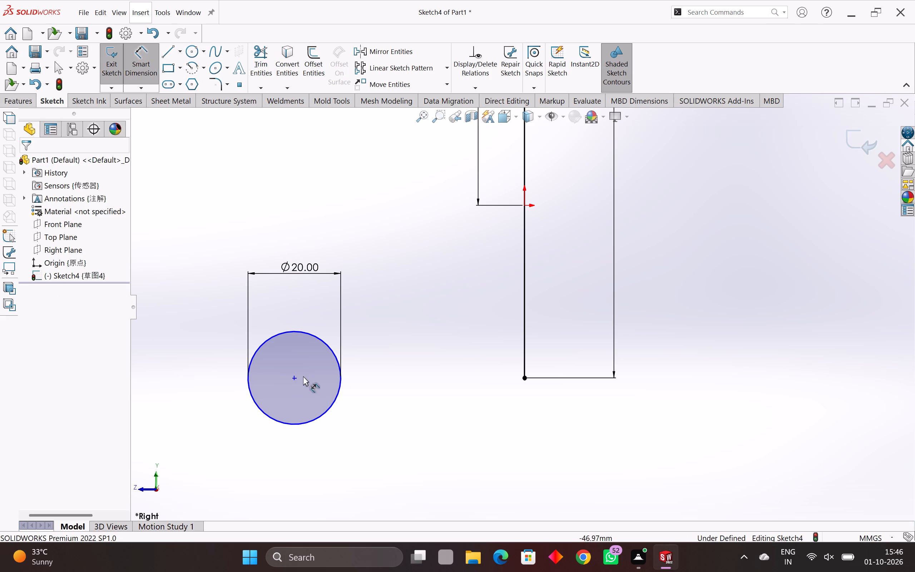
pyautogui.click(293, 377)
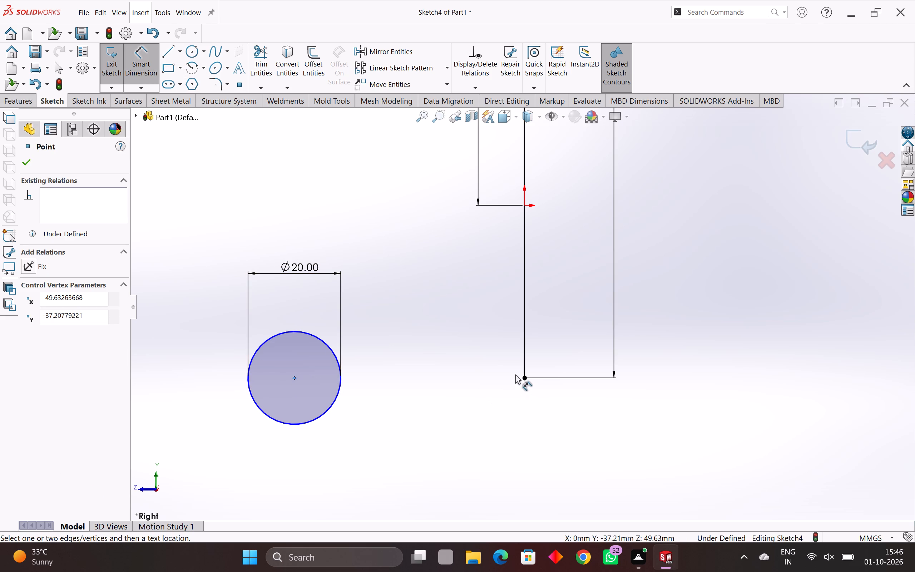
pyautogui.click(524, 376)
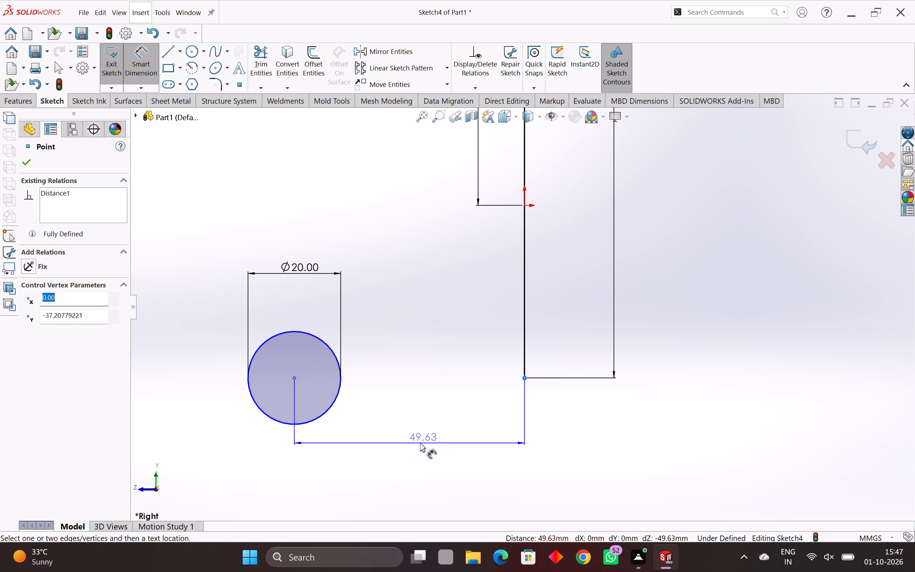
pyautogui.click(413, 442)
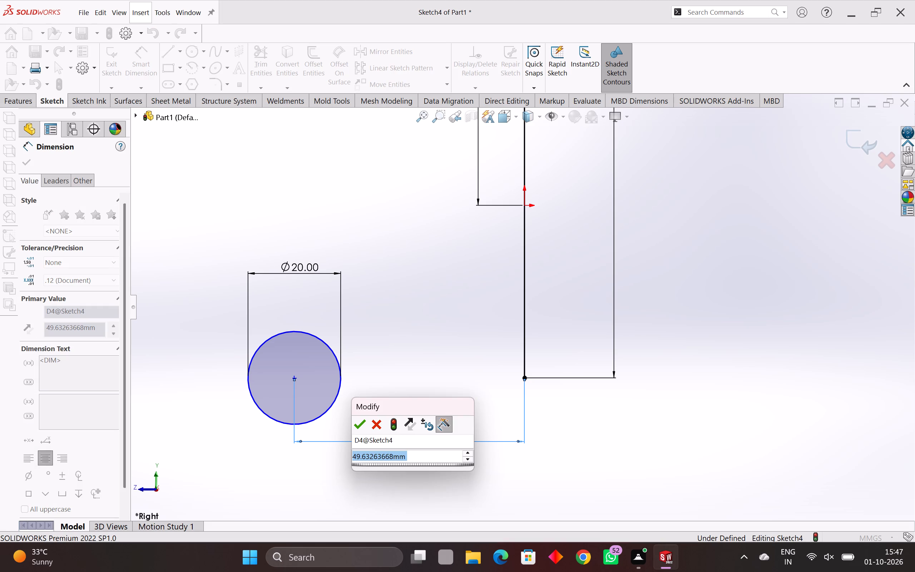
pyautogui.write('150')
pyautogui.press('Return')
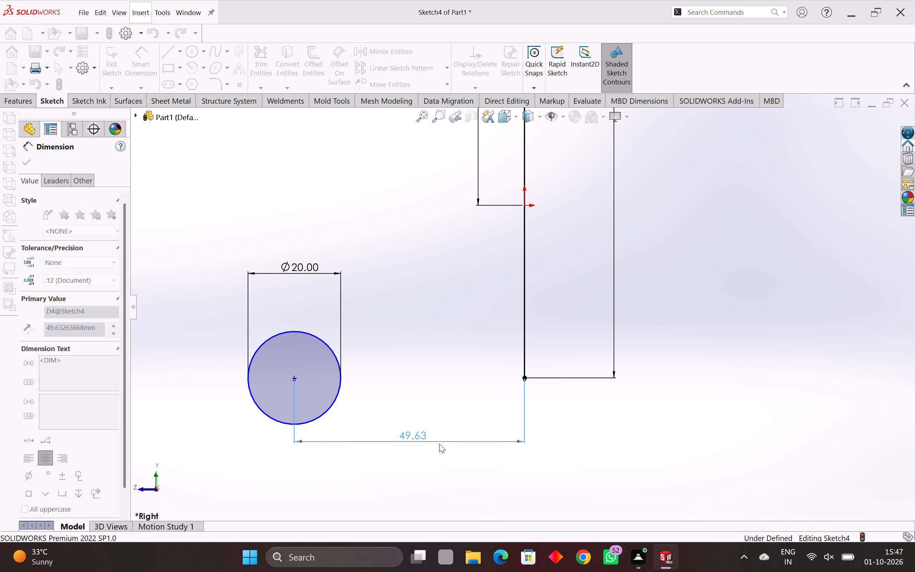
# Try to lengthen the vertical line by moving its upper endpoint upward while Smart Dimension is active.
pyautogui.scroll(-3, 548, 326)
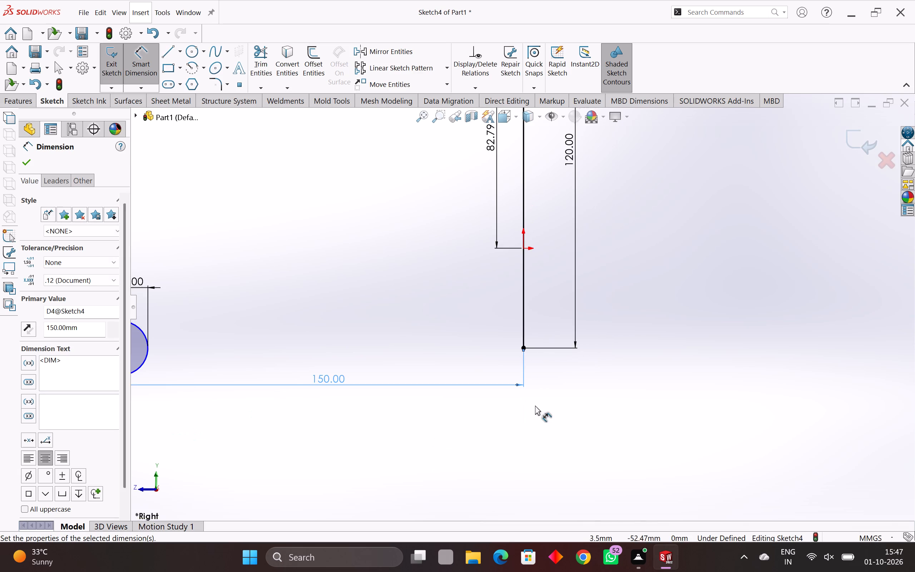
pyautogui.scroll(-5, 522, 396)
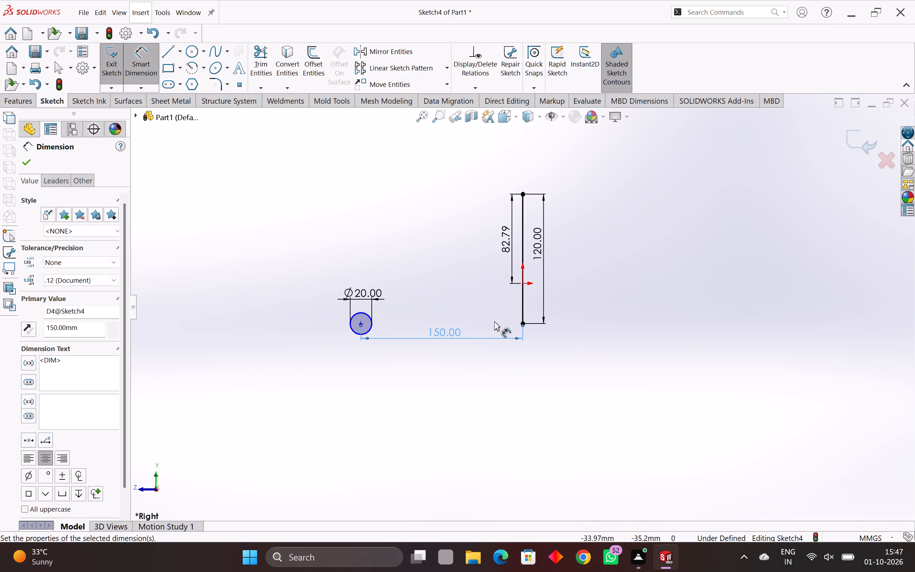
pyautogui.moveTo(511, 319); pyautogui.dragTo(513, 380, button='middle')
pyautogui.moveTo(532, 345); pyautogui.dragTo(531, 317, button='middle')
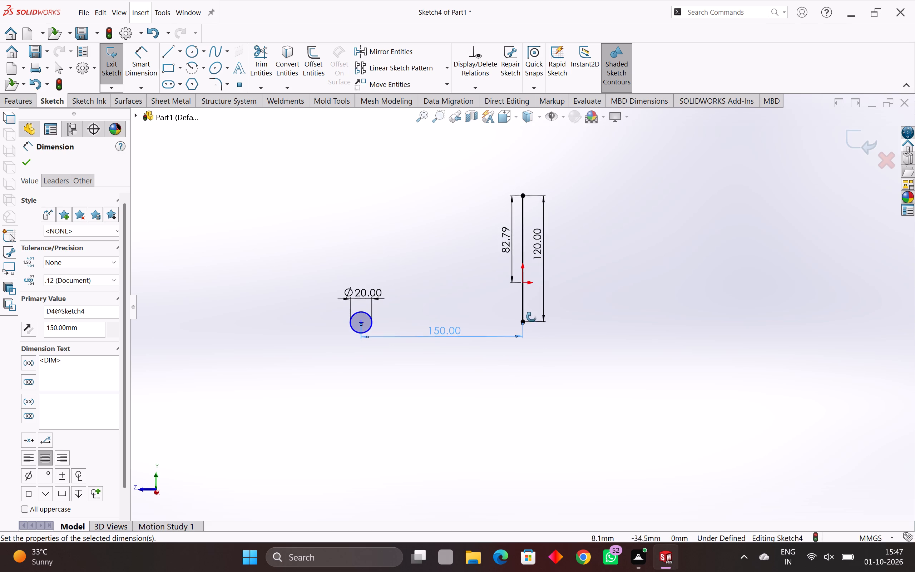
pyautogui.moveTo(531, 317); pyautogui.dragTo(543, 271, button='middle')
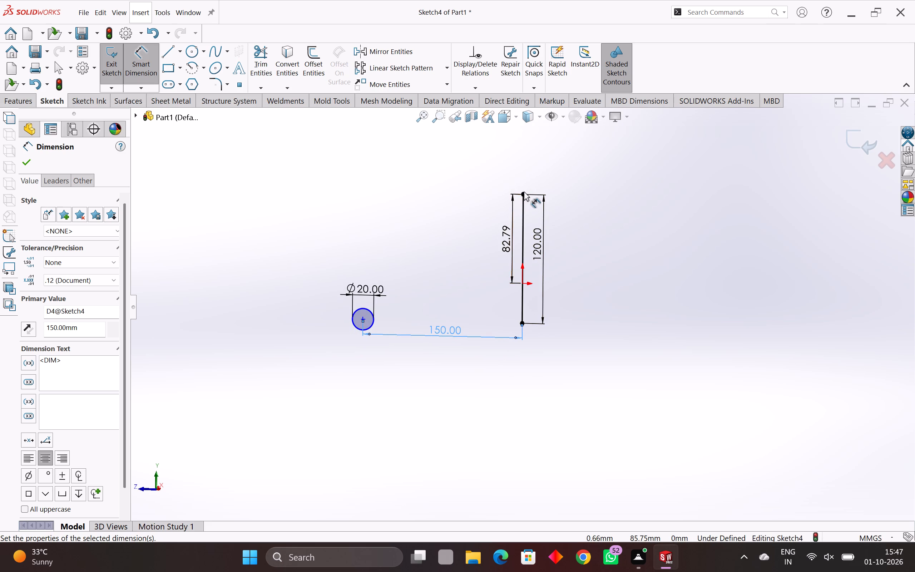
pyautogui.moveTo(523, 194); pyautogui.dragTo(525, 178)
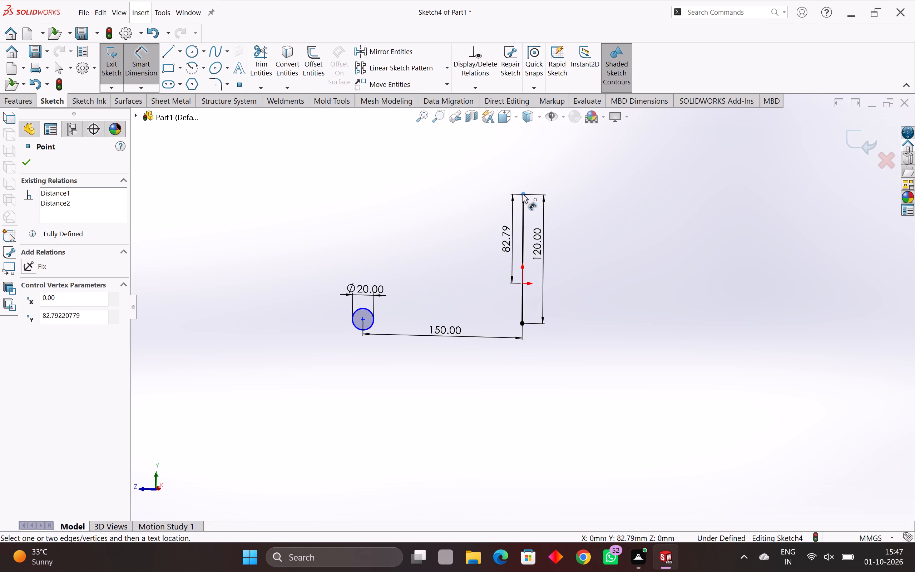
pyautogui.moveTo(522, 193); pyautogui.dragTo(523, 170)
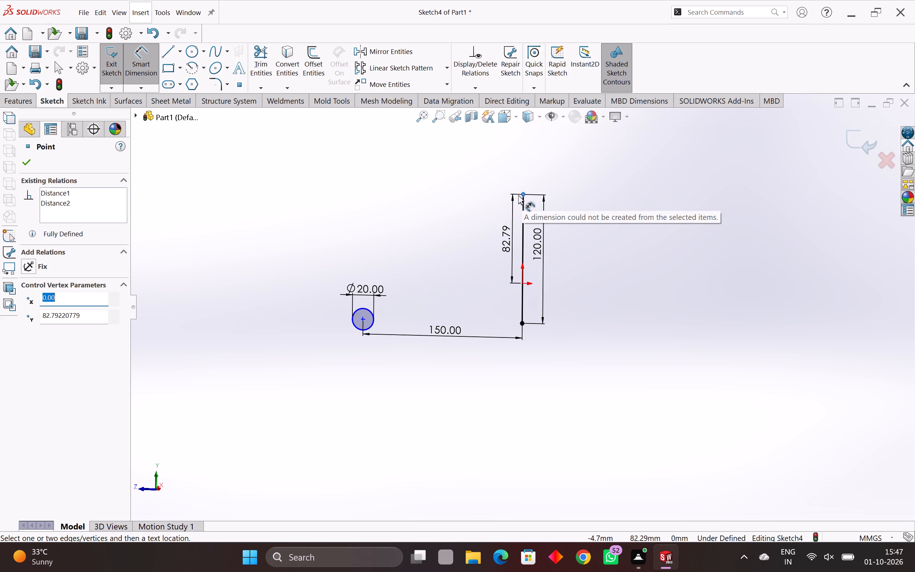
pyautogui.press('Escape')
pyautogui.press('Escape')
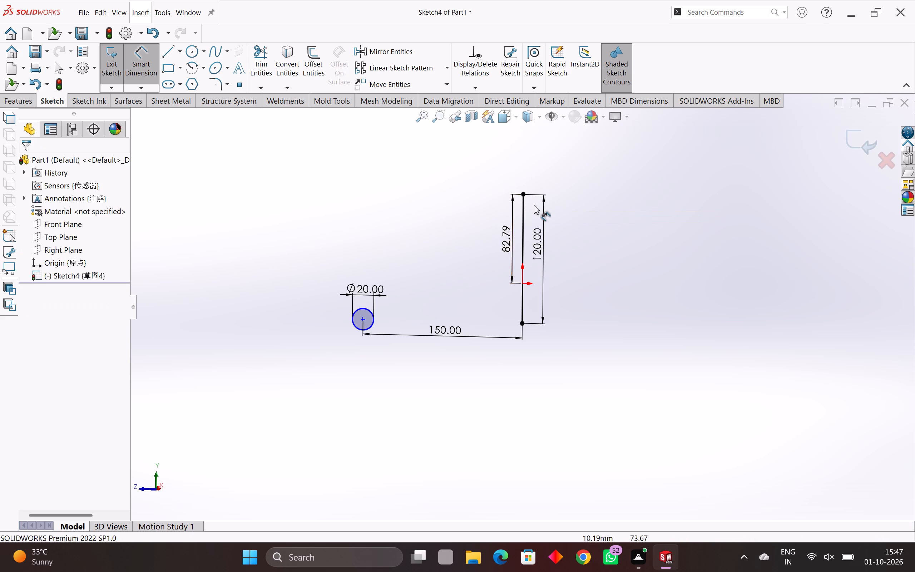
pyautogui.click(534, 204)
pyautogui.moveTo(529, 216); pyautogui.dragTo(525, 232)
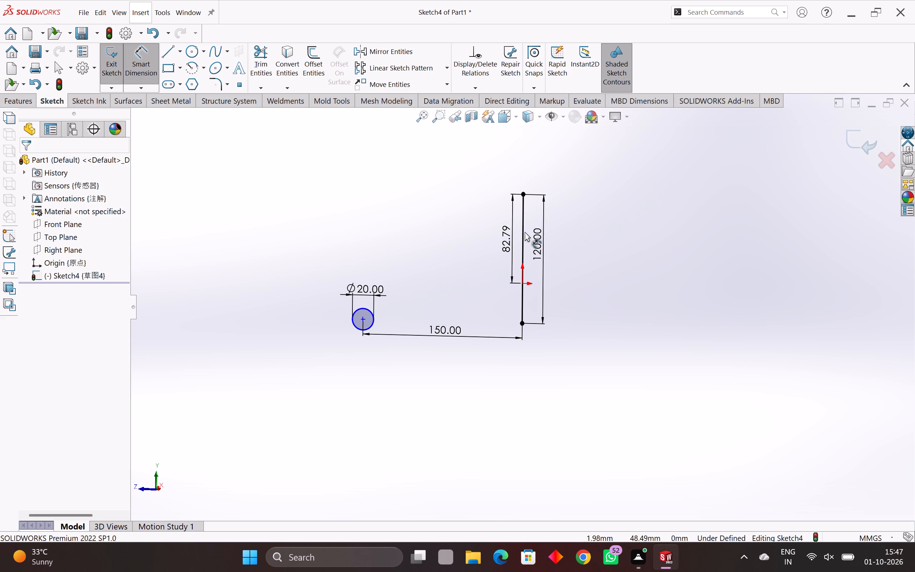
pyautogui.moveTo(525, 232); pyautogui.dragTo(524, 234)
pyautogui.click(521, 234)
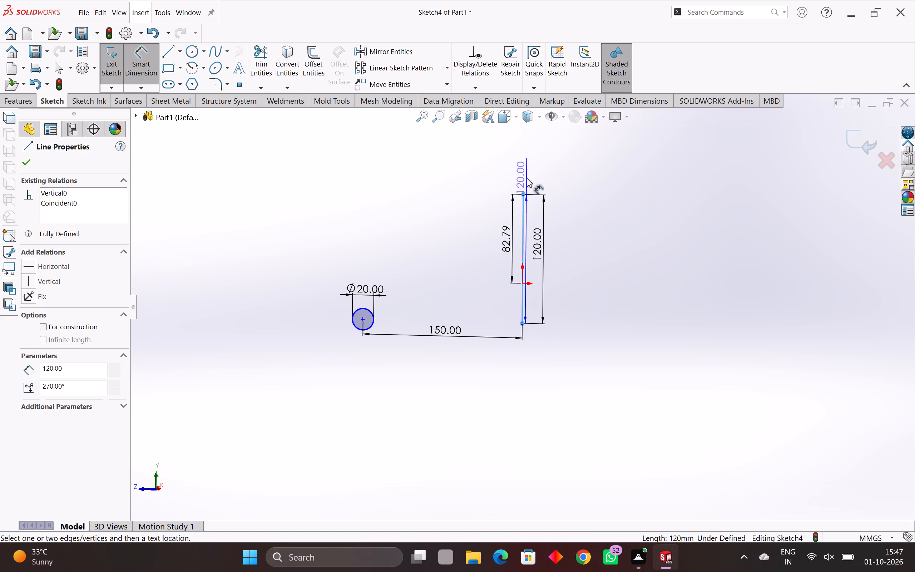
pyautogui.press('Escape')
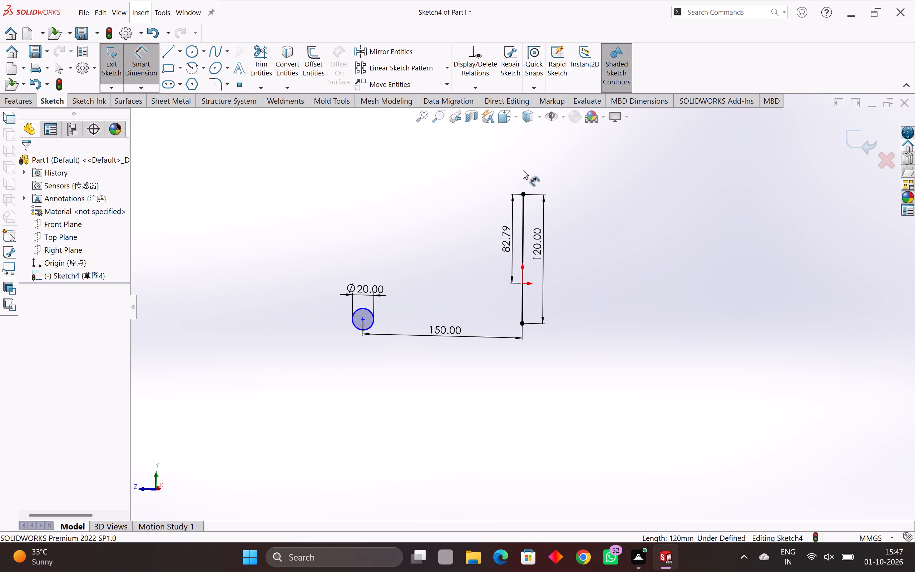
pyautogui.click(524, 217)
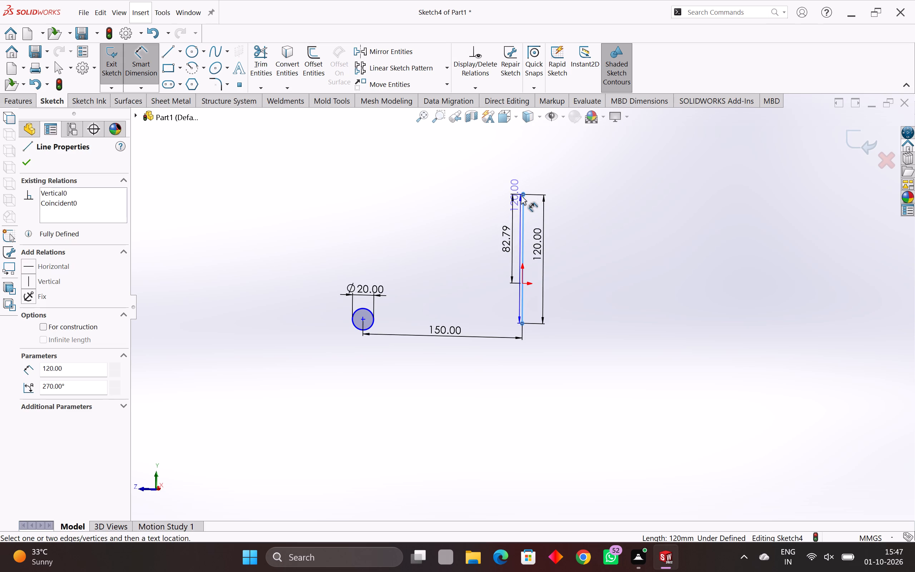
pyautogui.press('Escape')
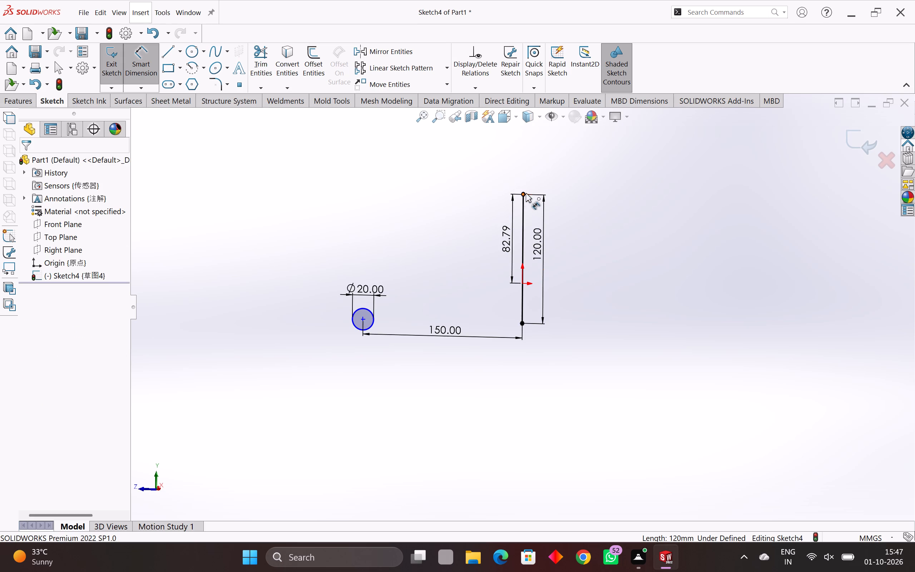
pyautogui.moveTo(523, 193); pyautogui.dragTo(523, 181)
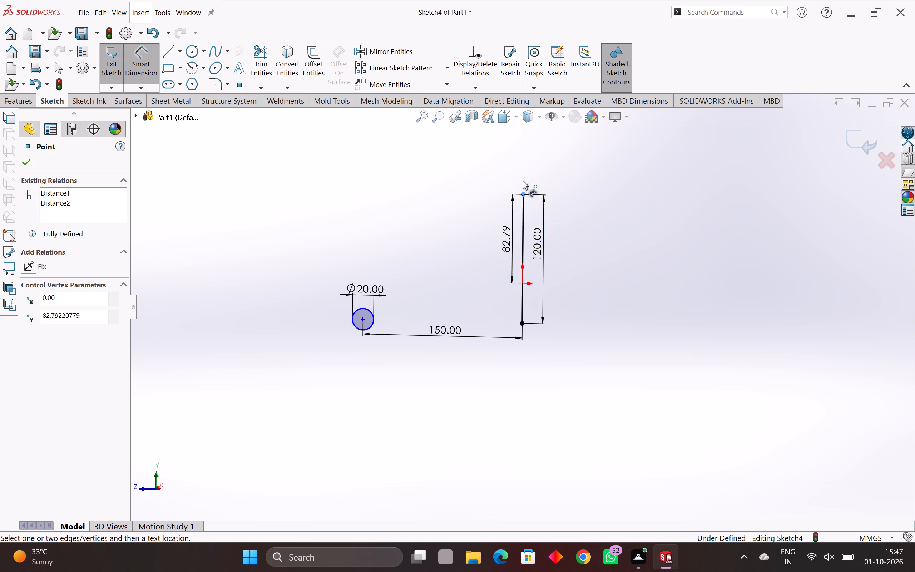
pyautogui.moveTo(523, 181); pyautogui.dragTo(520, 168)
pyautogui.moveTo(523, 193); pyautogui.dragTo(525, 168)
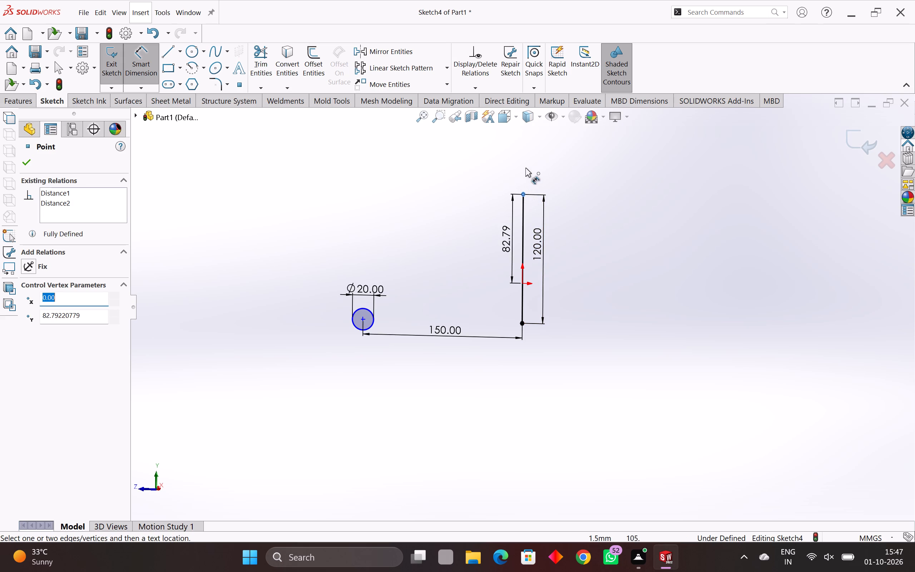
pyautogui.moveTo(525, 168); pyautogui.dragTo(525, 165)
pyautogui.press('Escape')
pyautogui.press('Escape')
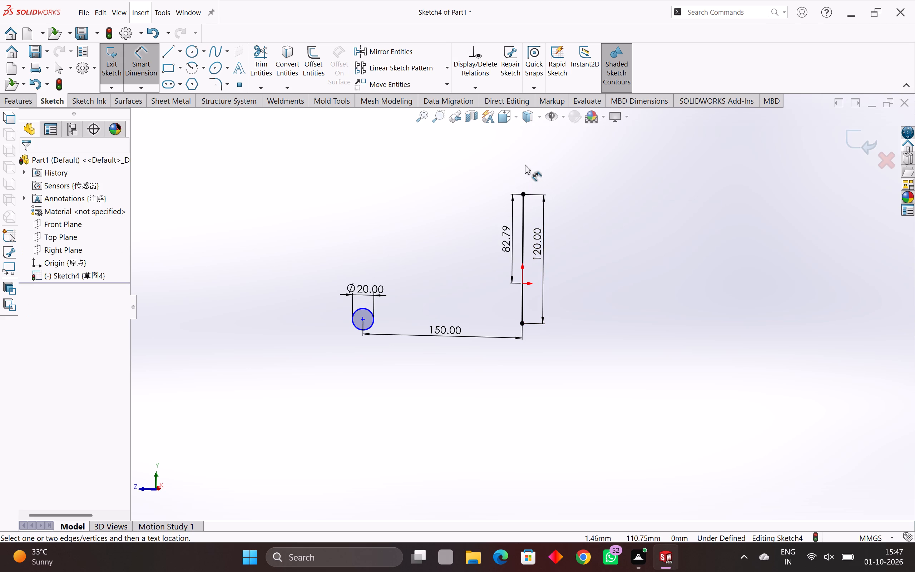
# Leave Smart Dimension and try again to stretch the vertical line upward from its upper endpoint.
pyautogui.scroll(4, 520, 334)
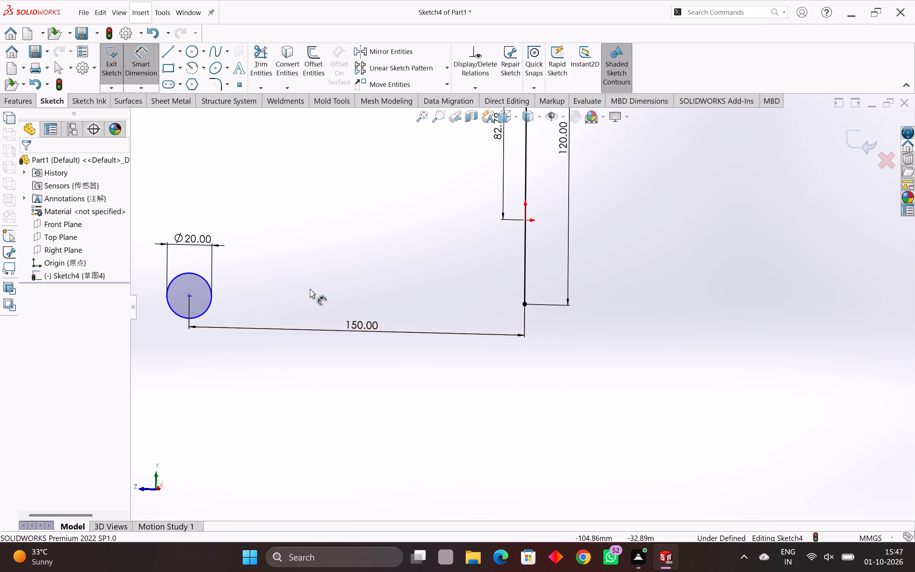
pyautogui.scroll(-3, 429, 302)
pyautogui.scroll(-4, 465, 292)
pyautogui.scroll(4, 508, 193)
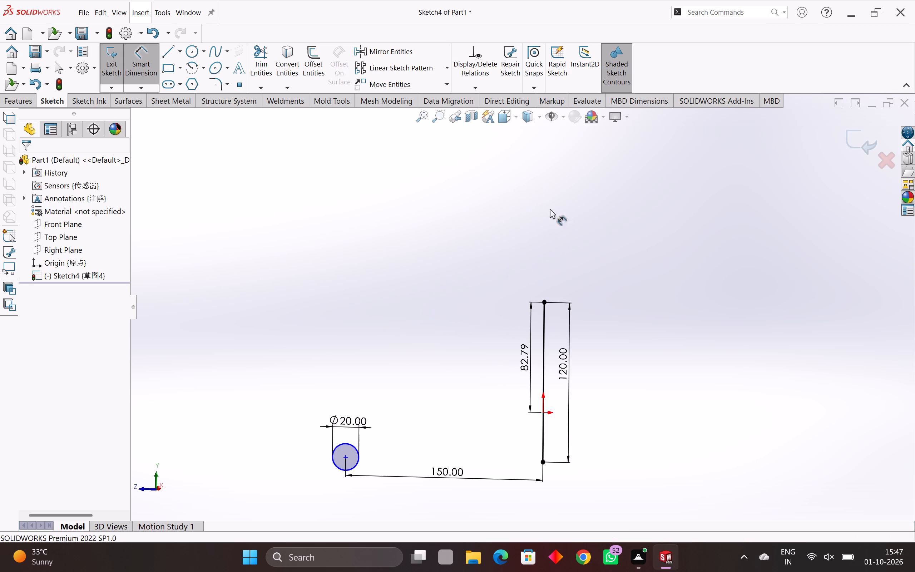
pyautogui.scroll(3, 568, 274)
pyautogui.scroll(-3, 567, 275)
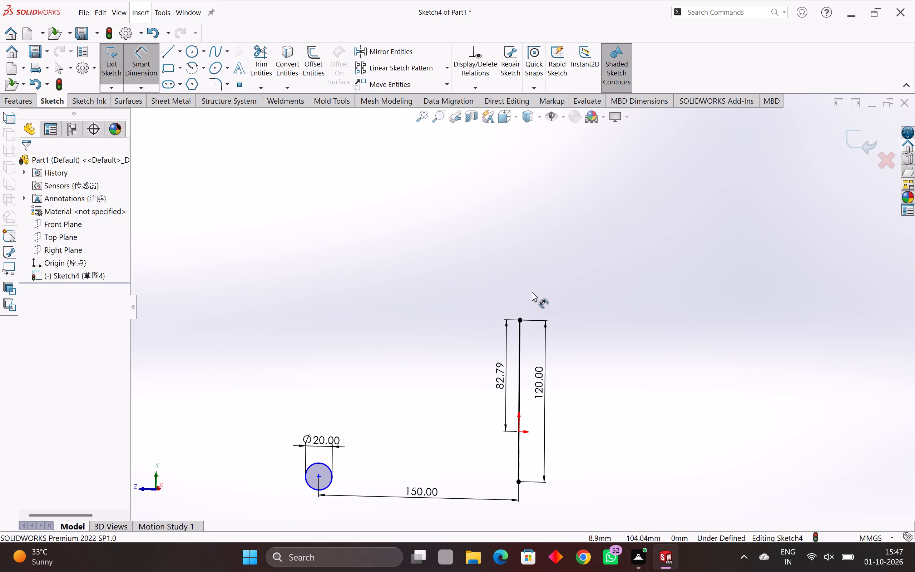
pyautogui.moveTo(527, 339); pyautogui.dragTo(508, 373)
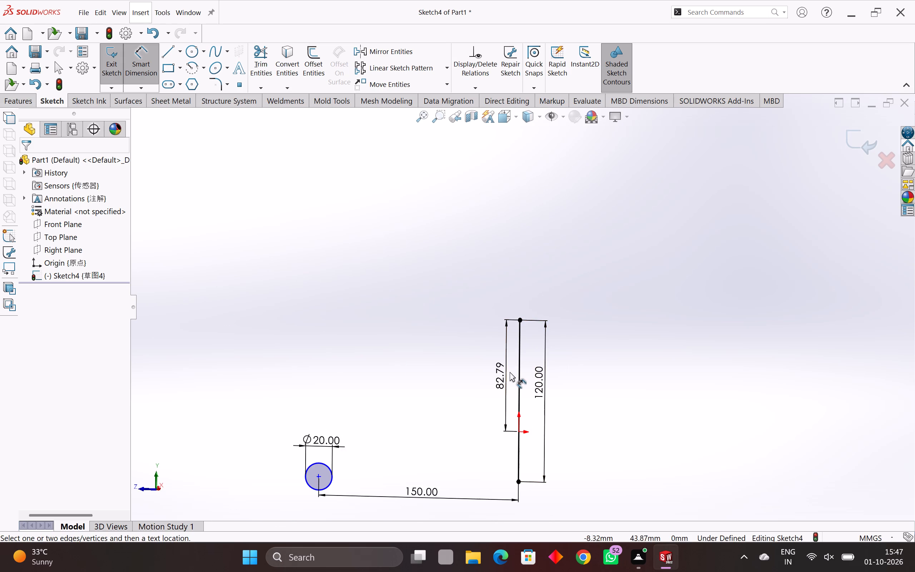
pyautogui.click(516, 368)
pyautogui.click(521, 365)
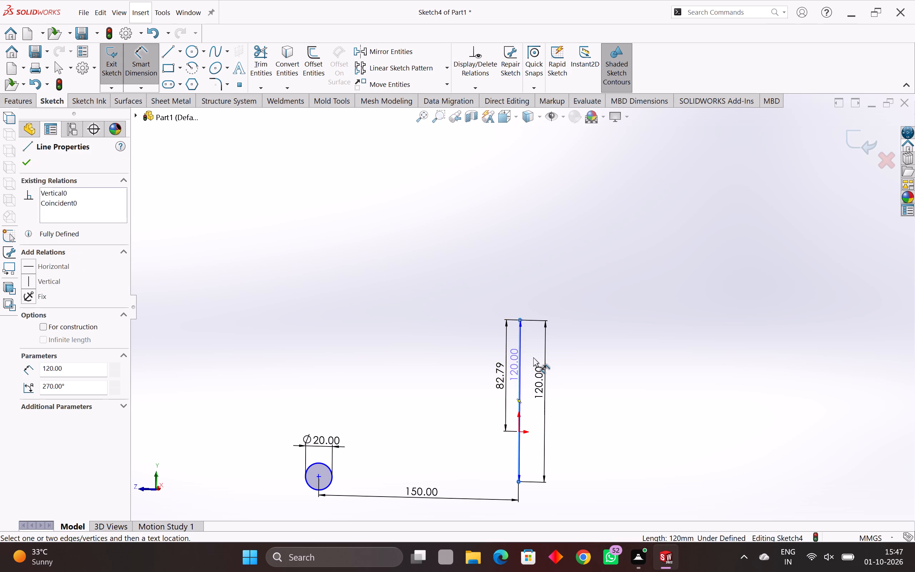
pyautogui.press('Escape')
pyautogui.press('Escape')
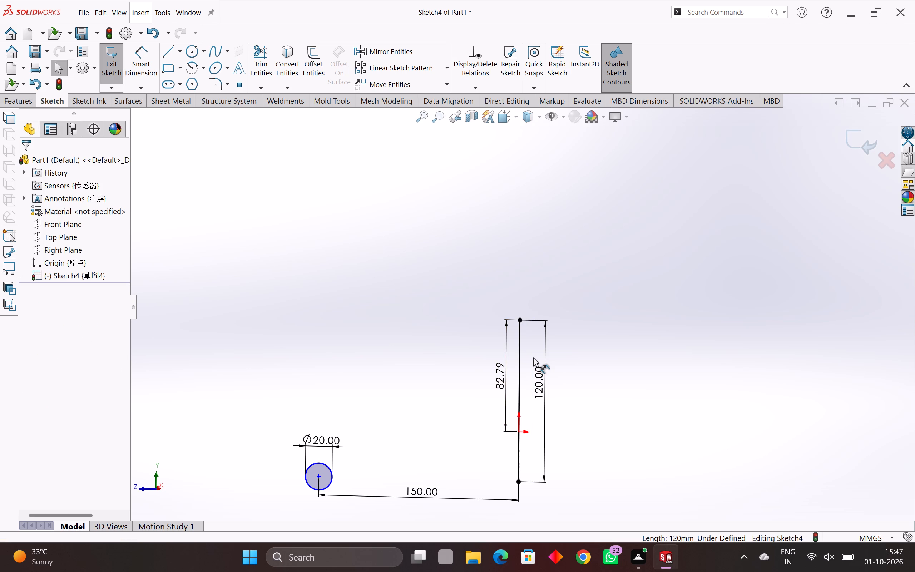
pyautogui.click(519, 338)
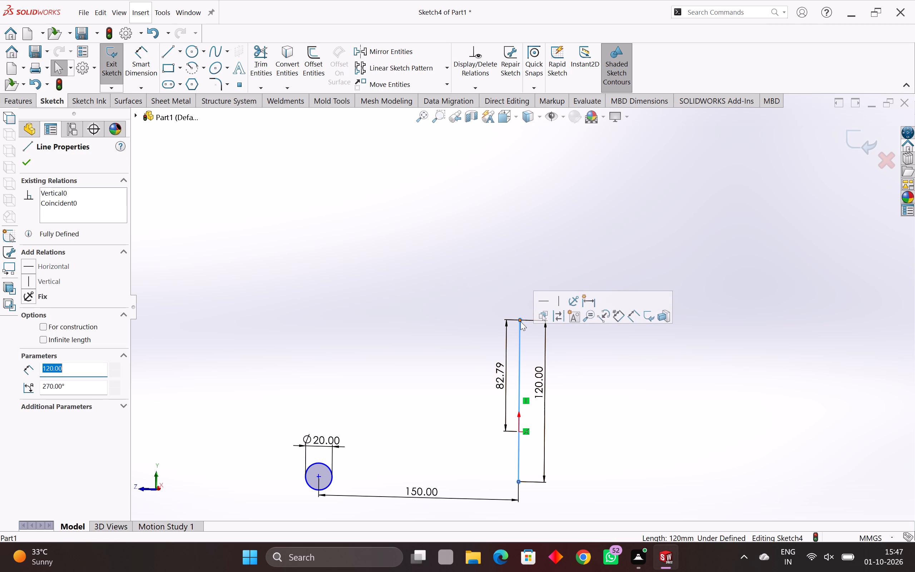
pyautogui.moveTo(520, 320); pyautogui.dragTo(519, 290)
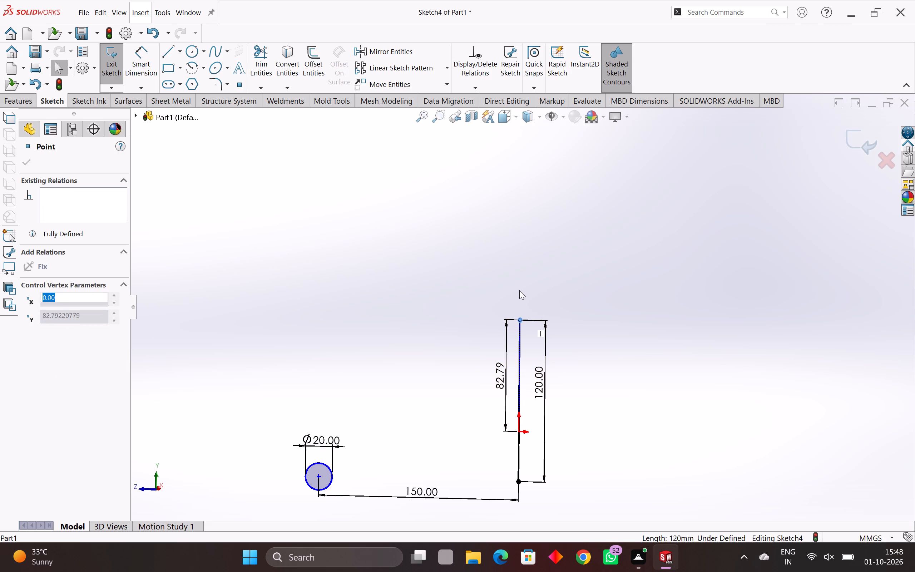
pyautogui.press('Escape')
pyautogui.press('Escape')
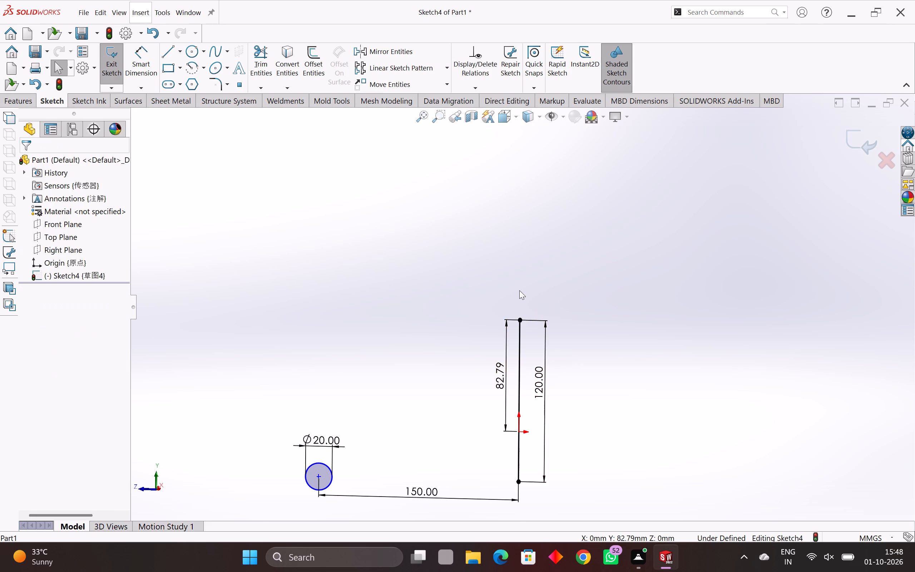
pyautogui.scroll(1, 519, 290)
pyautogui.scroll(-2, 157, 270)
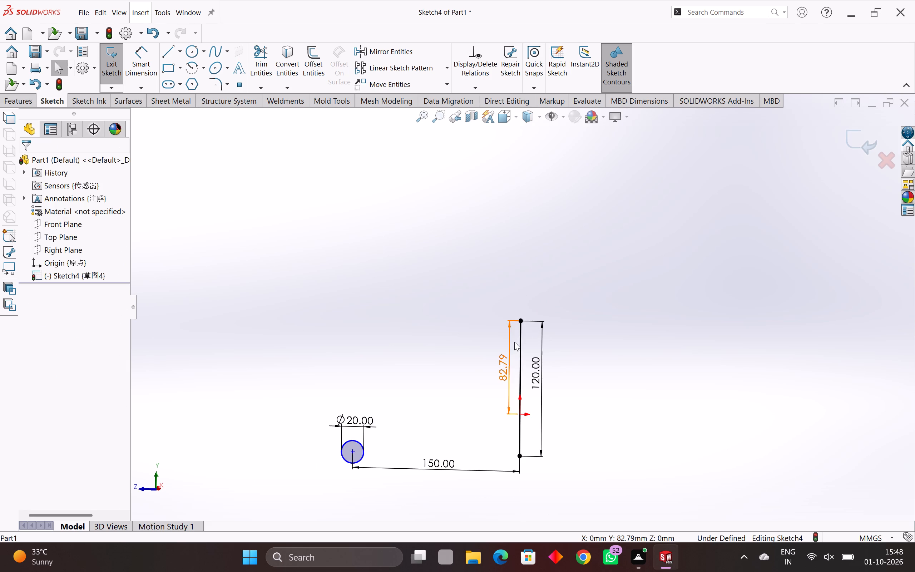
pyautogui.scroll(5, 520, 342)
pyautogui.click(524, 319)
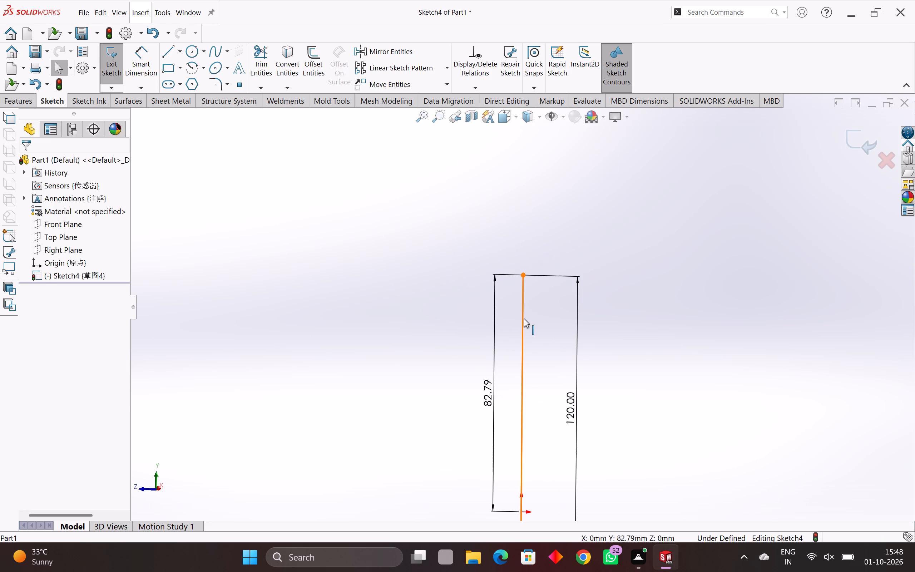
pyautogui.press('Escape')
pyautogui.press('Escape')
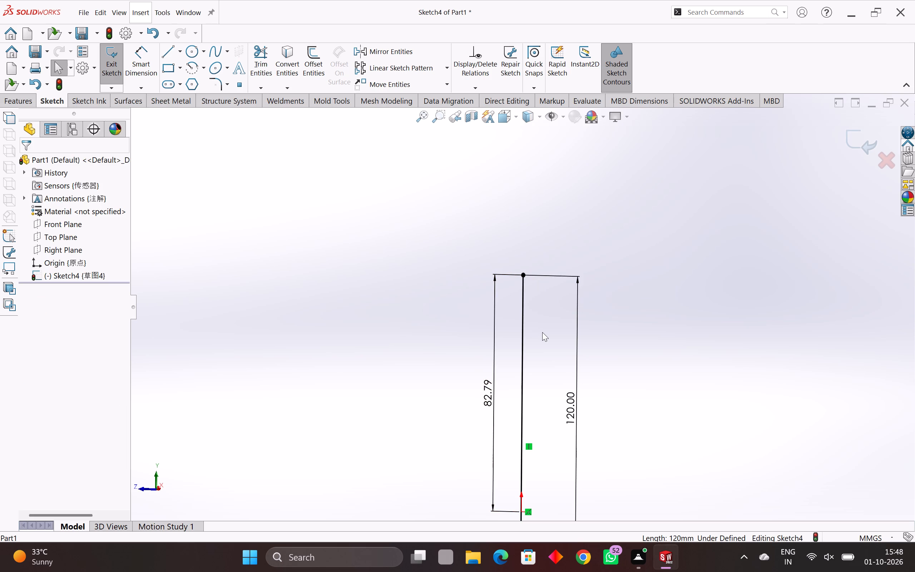
# Undo the dimension between the circle's centre and the vertical line's lower endpoint, and the circle's diameter dimension.
pyautogui.hotkey('ctrl', 'z')
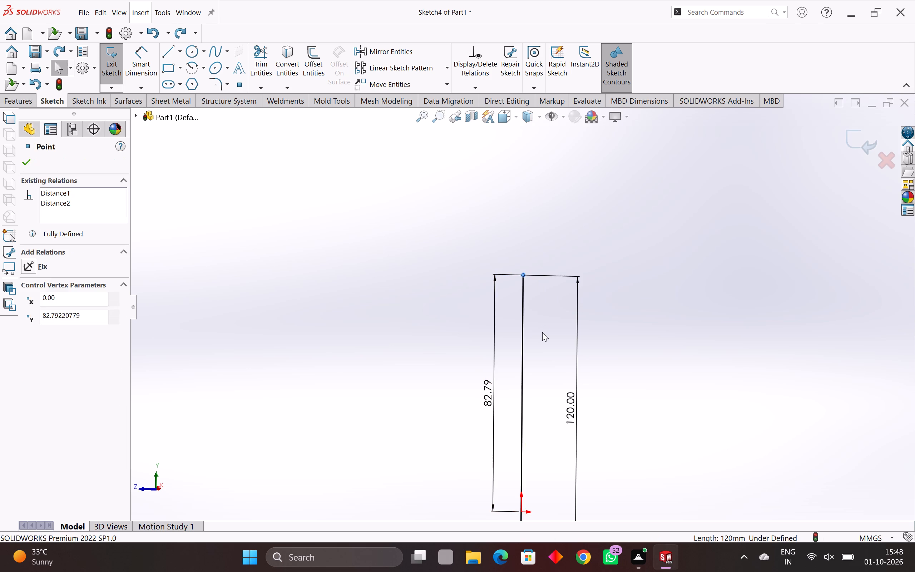
pyautogui.hotkey('ctrl', 'z')
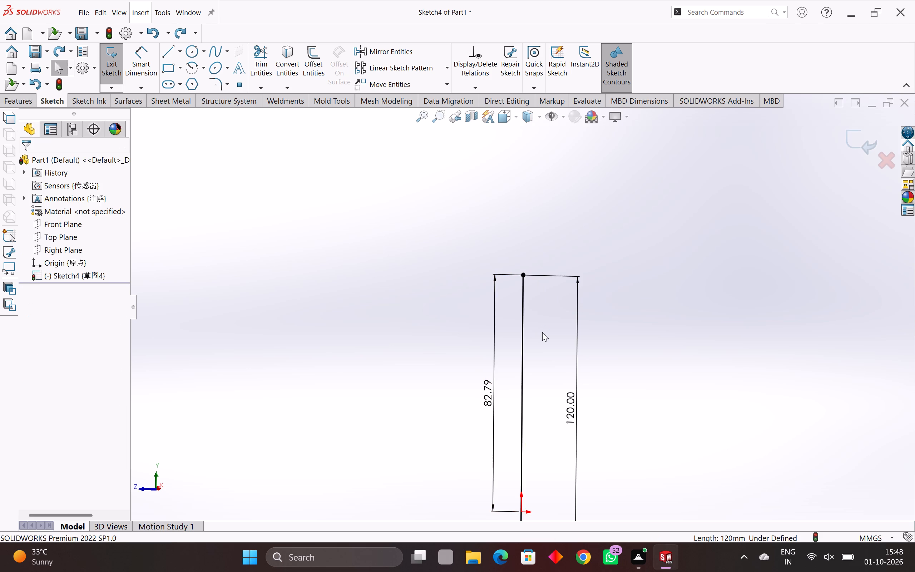
pyautogui.scroll(-3, 542, 332)
pyautogui.moveTo(545, 319); pyautogui.dragTo(513, 355)
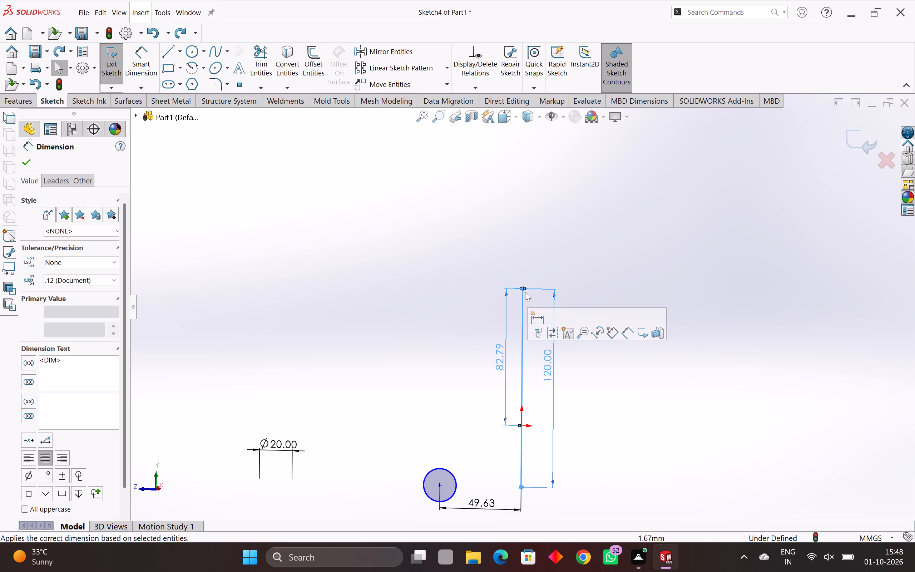
pyautogui.moveTo(523, 289); pyautogui.dragTo(524, 272)
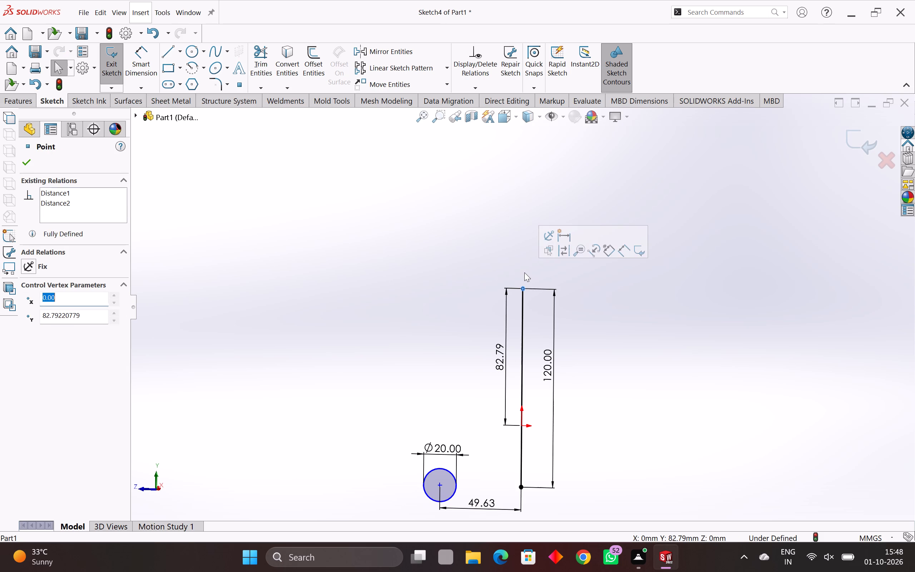
pyautogui.press('Escape')
pyautogui.hotkey('ctrl', 'z')
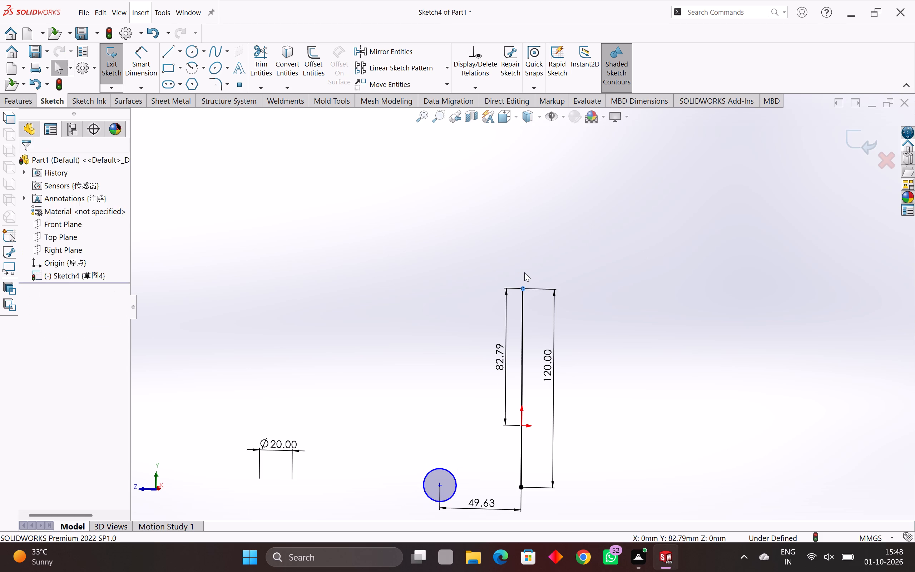
pyautogui.hotkey('ctrl', 'z')
pyautogui.hotkey('ctrl', 'z')
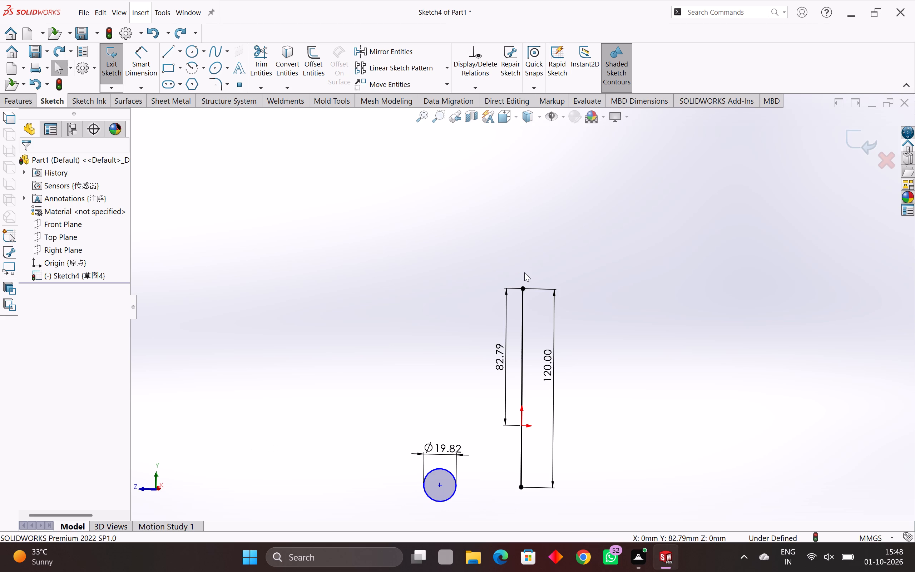
pyautogui.hotkey('ctrl', 'z')
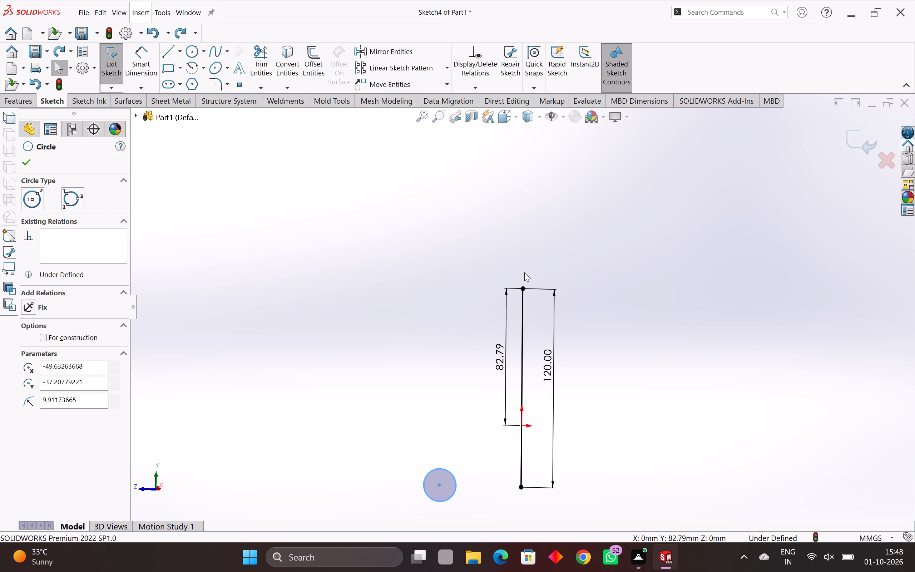
# Undo the circle and the dimension between the vertical line's upper endpoint and the origin.
pyautogui.hotkey('ctrl', 'z')
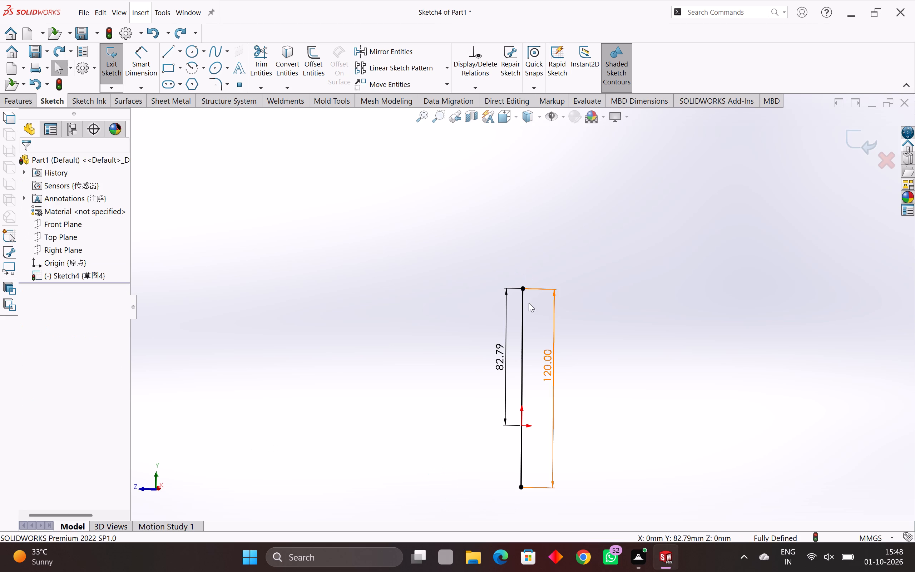
pyautogui.hotkey('ctrl', 'z')
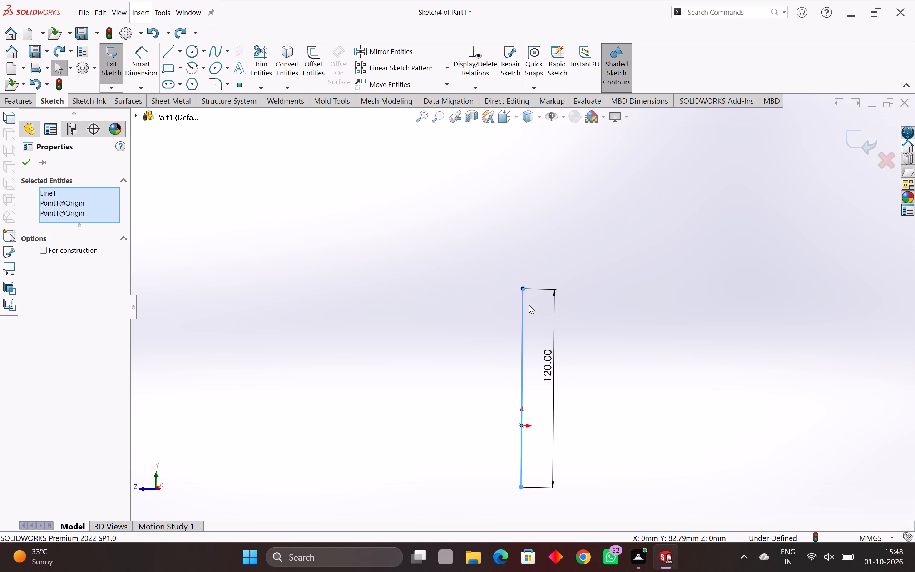
pyautogui.press('Escape')
pyautogui.press('Escape')
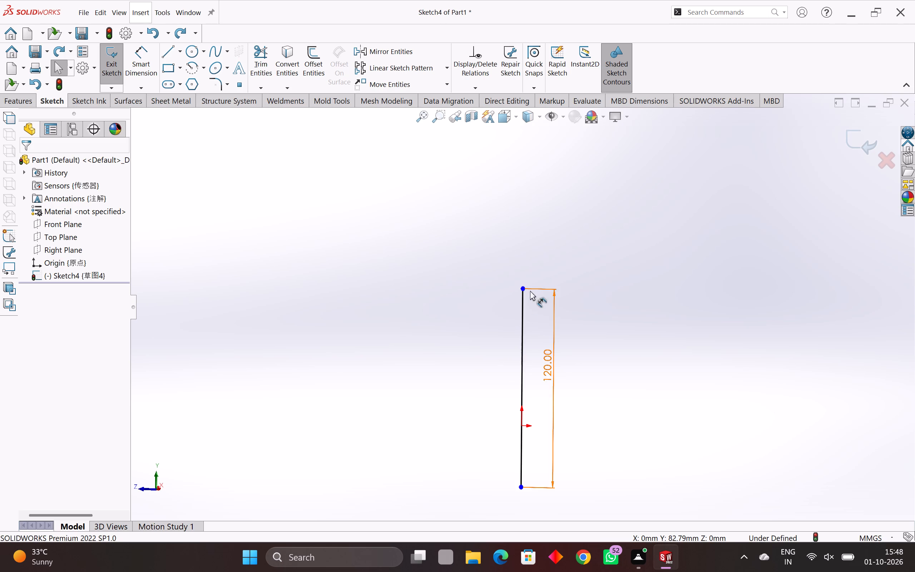
# Delete the 120 mm length dimension from the vertical line.
pyautogui.moveTo(568, 292); pyautogui.dragTo(534, 374)
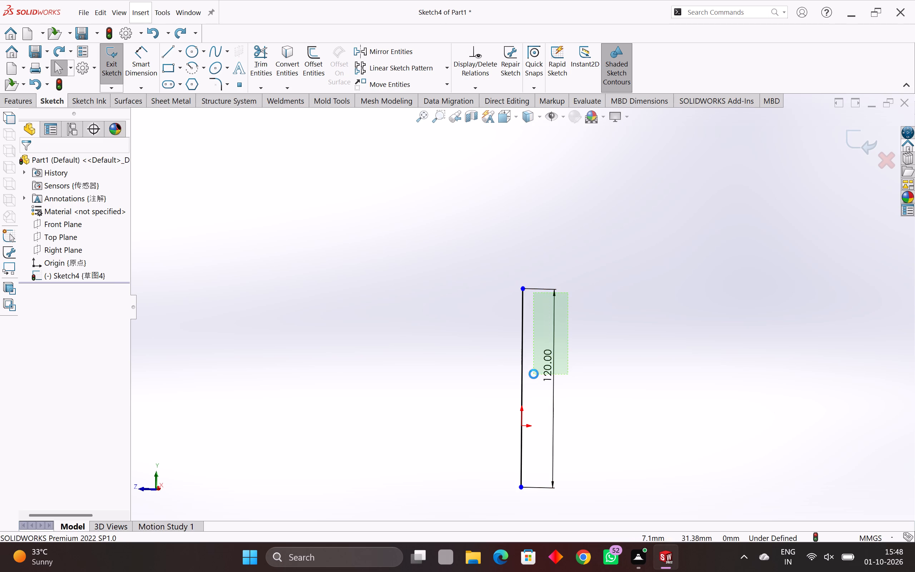
pyautogui.press('Delete')
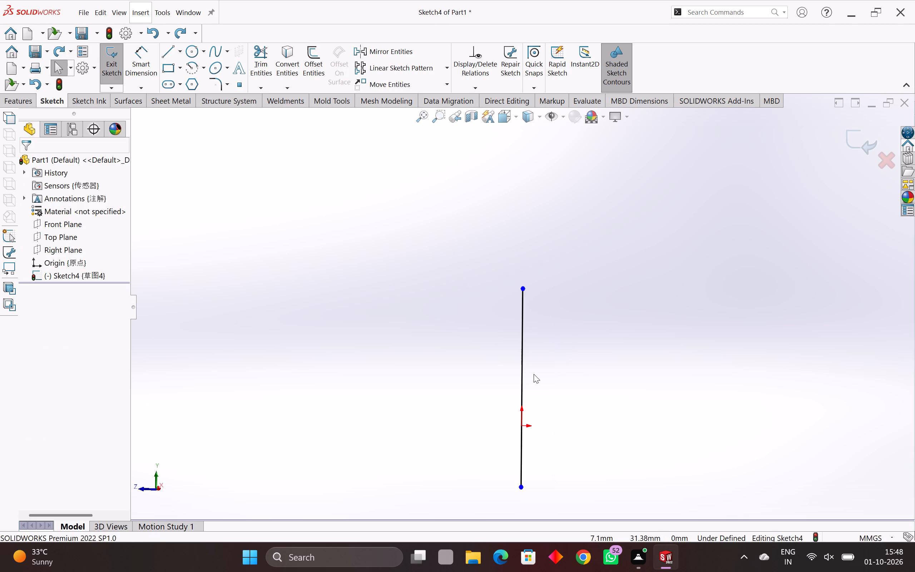
# Stretch the vertical line by moving its upper endpoint upward and its lower endpoint downward, to about 208 mm long.
pyautogui.moveTo(523, 286); pyautogui.dragTo(527, 256)
pyautogui.press('Escape')
pyautogui.press('Escape')
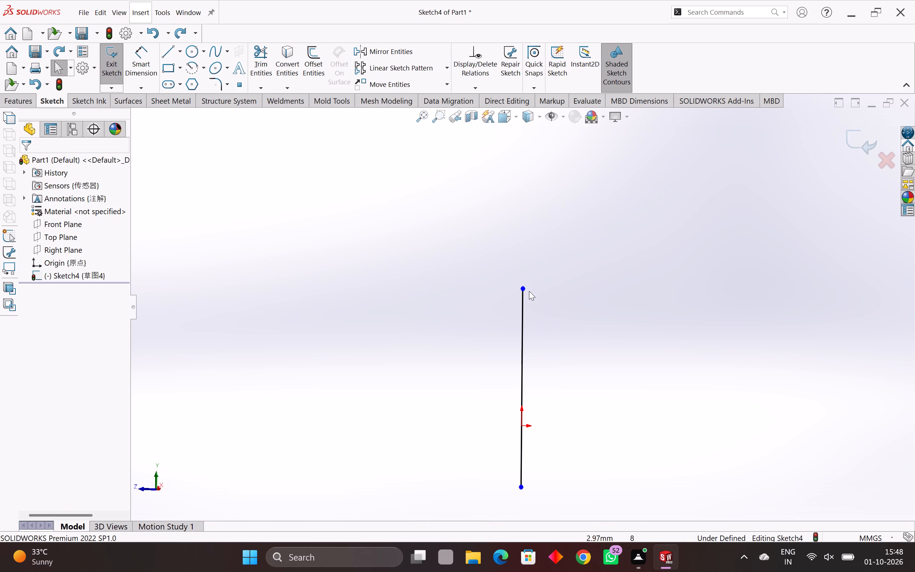
pyautogui.moveTo(537, 275); pyautogui.dragTo(507, 346)
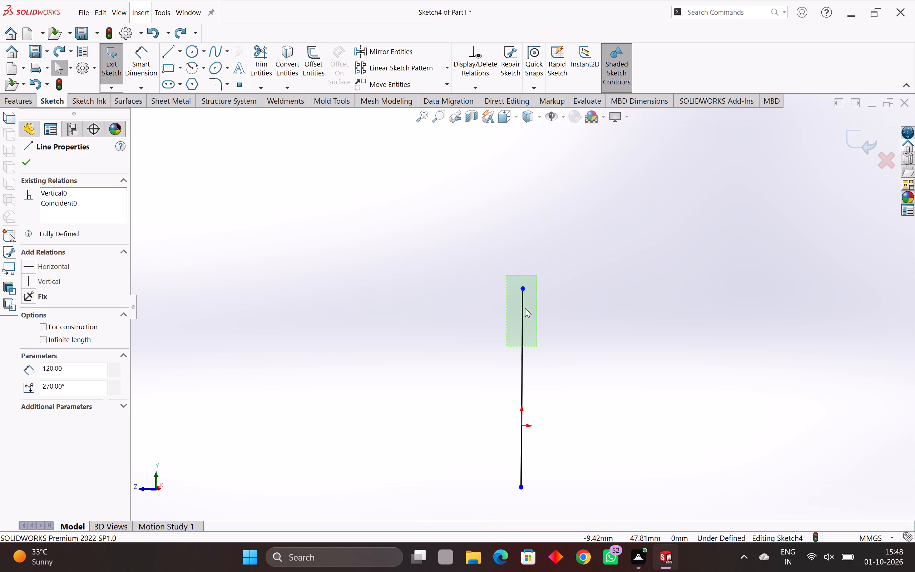
pyautogui.moveTo(522, 289); pyautogui.dragTo(525, 282)
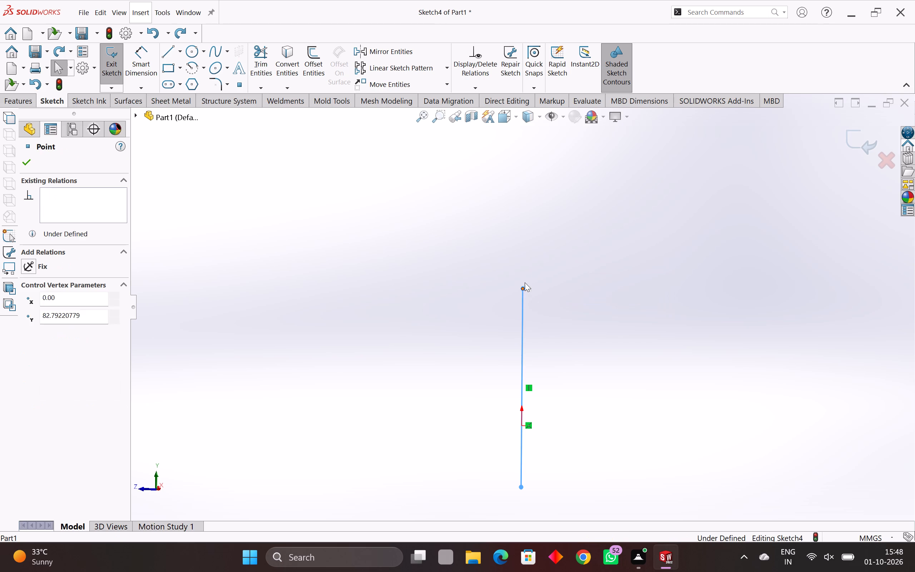
pyautogui.moveTo(525, 282); pyautogui.dragTo(526, 172)
pyautogui.click(545, 222)
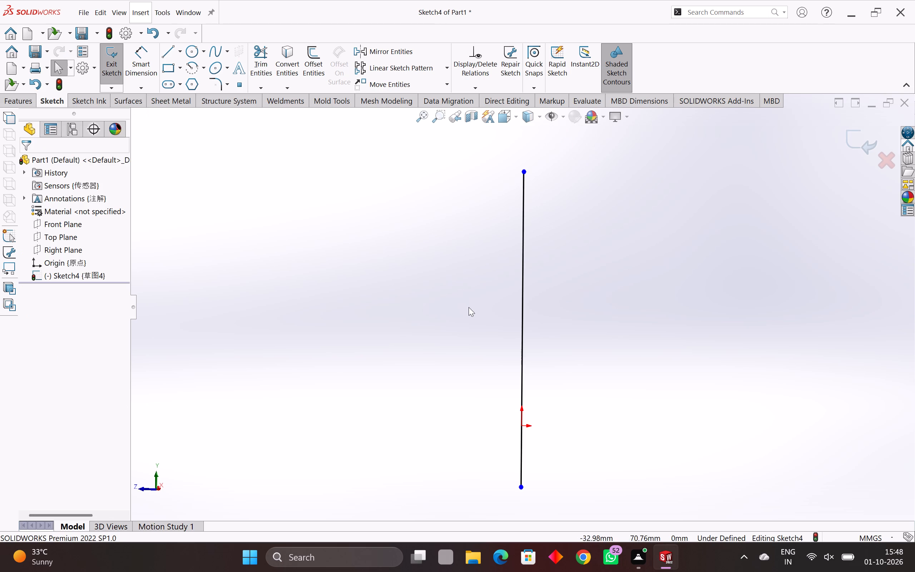
pyautogui.scroll(-1, 536, 441)
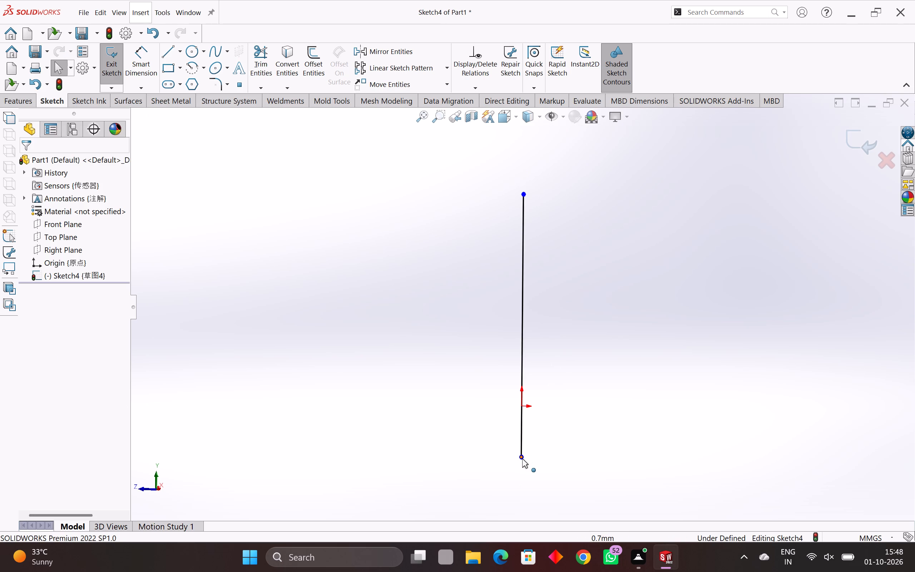
pyautogui.moveTo(520, 456); pyautogui.dragTo(524, 481)
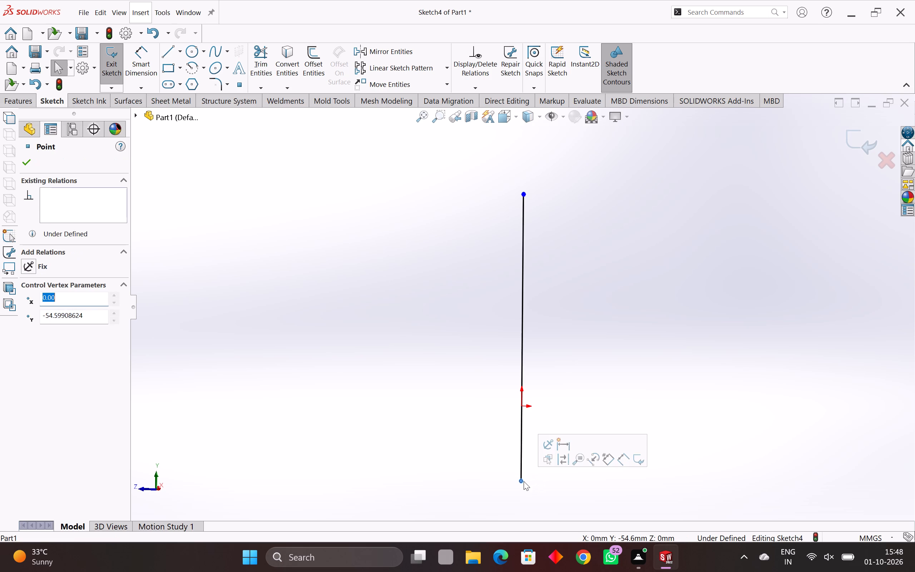
pyautogui.press('Escape')
pyautogui.press('Escape')
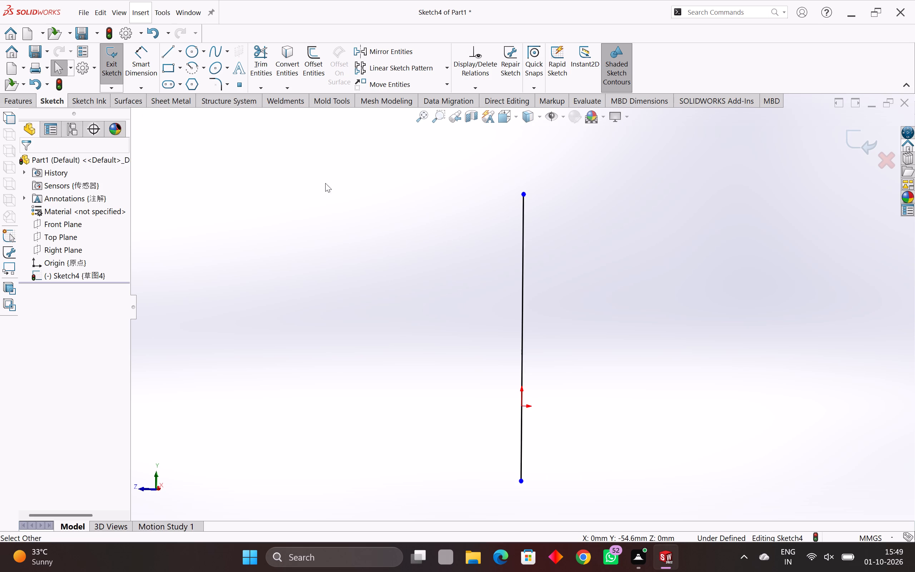
# Dimension the distance between the vertical line's upper and lower endpoints as 250 mm.
pyautogui.click(150, 52)
pyautogui.click(524, 194)
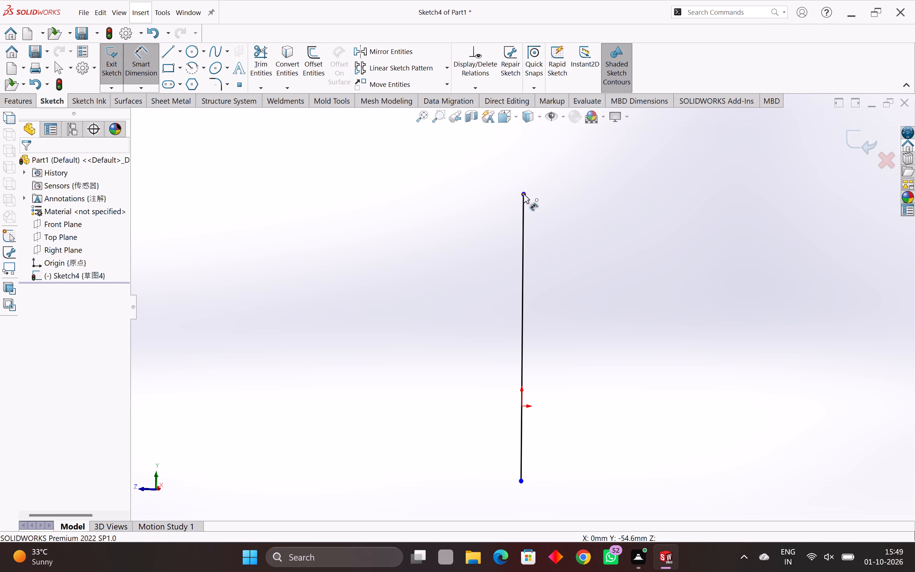
pyautogui.click(520, 479)
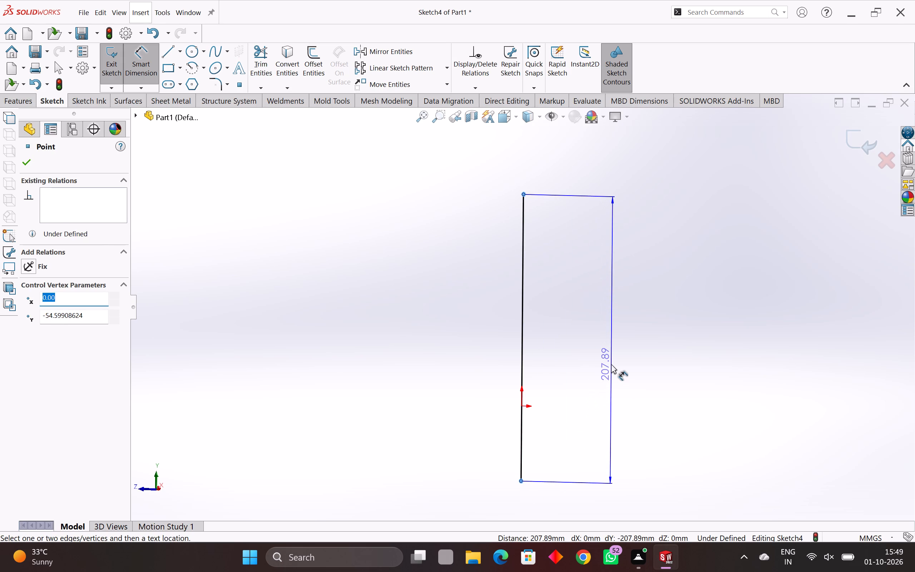
pyautogui.click(611, 364)
pyautogui.write('250')
pyautogui.press('Return')
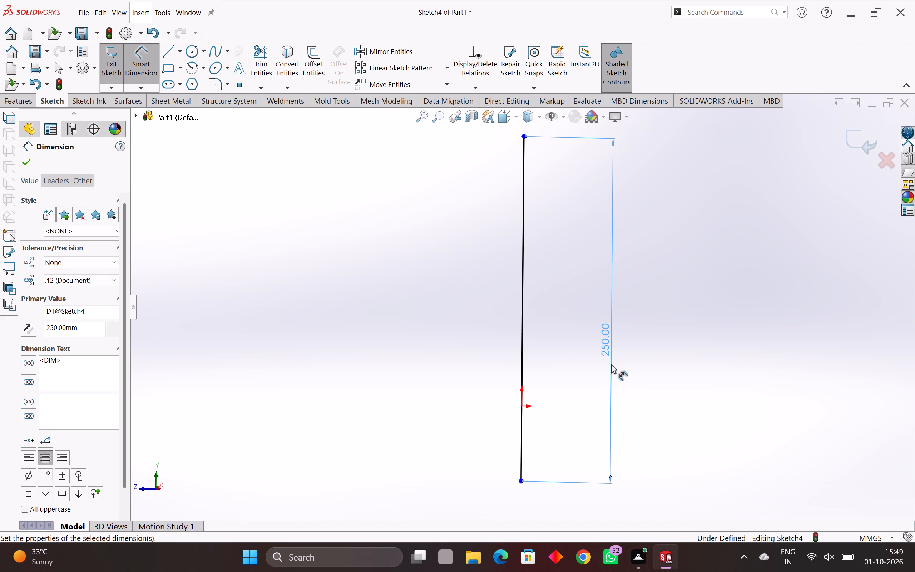
pyautogui.press('Escape')
pyautogui.press('Escape')
pyautogui.press('Escape')
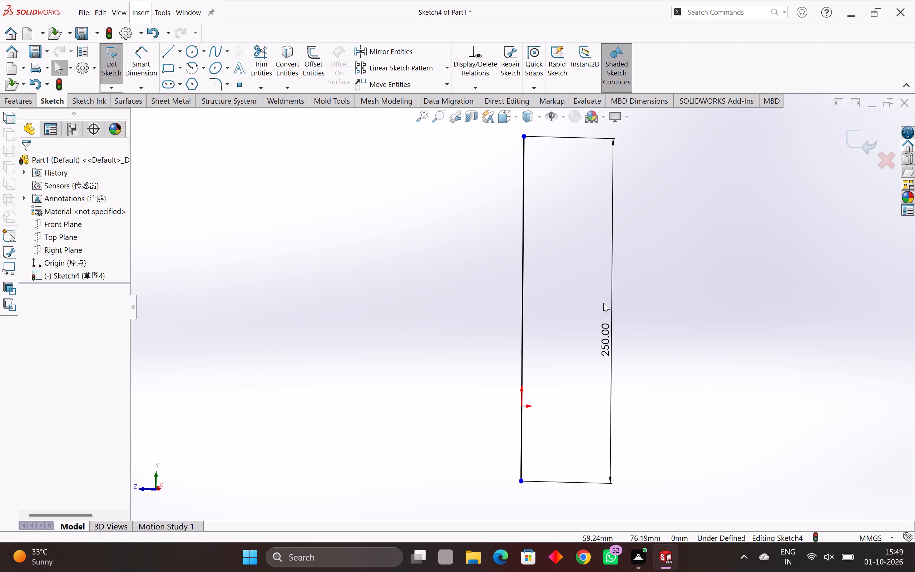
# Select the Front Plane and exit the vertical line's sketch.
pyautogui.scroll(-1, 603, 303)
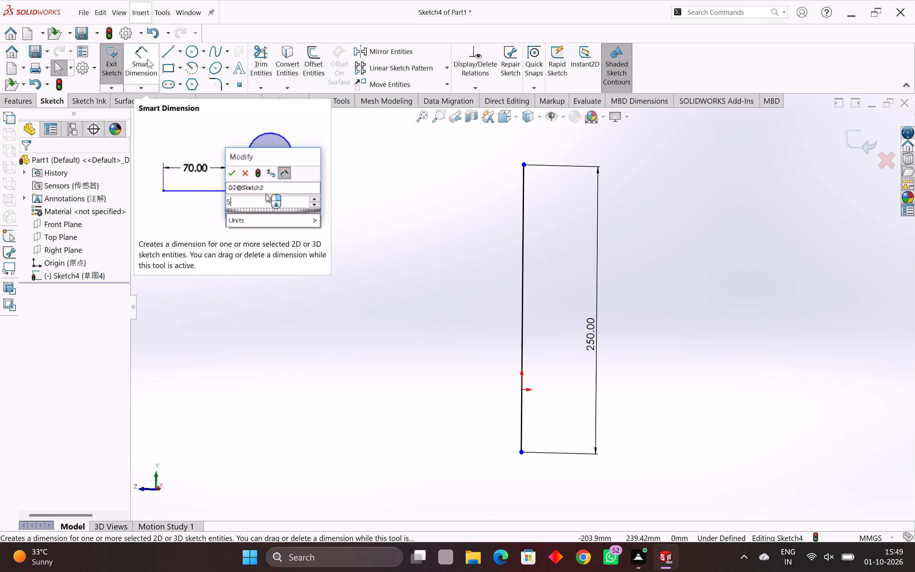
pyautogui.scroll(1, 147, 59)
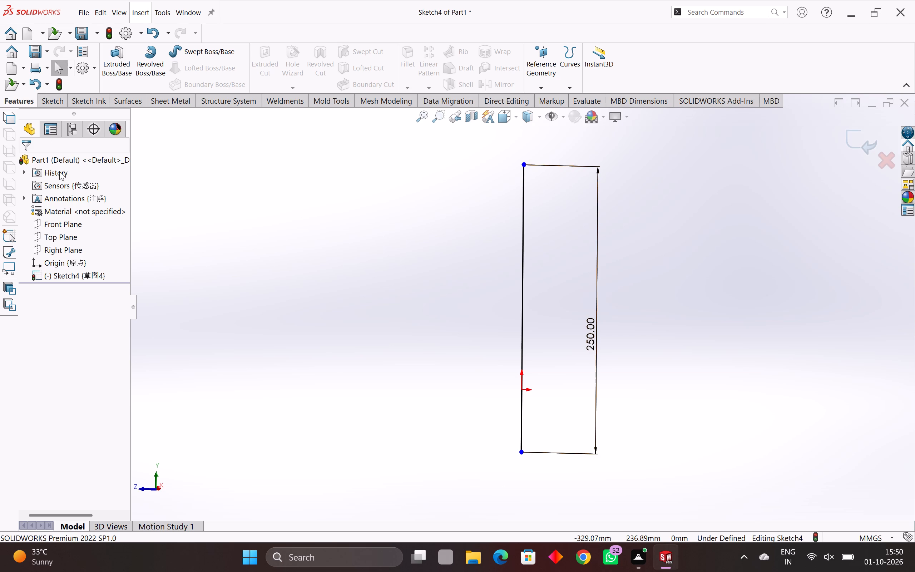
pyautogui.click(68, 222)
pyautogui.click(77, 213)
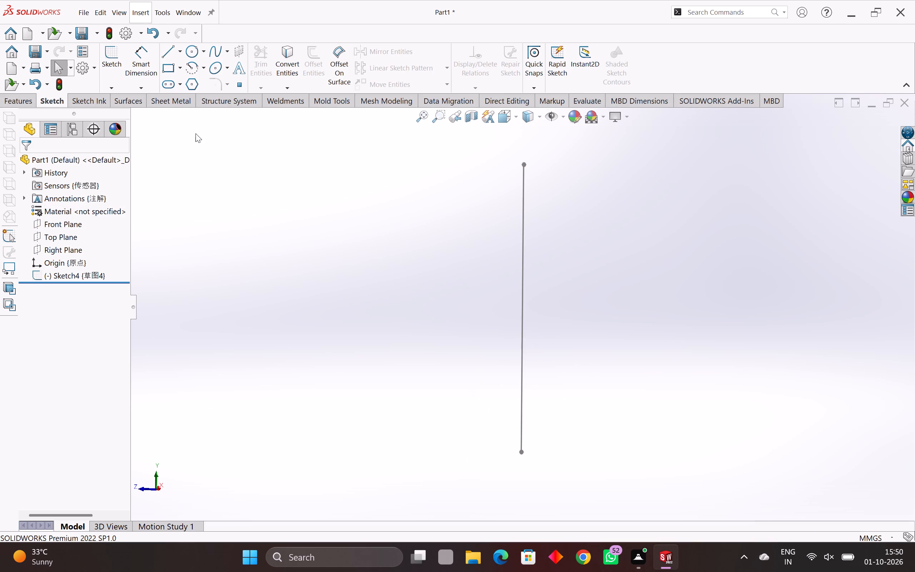
# Reopen the line's sketch and draw a circle of radius 20 mm level with the line's lower endpoint, about 148 mm away from it.
pyautogui.click(193, 54)
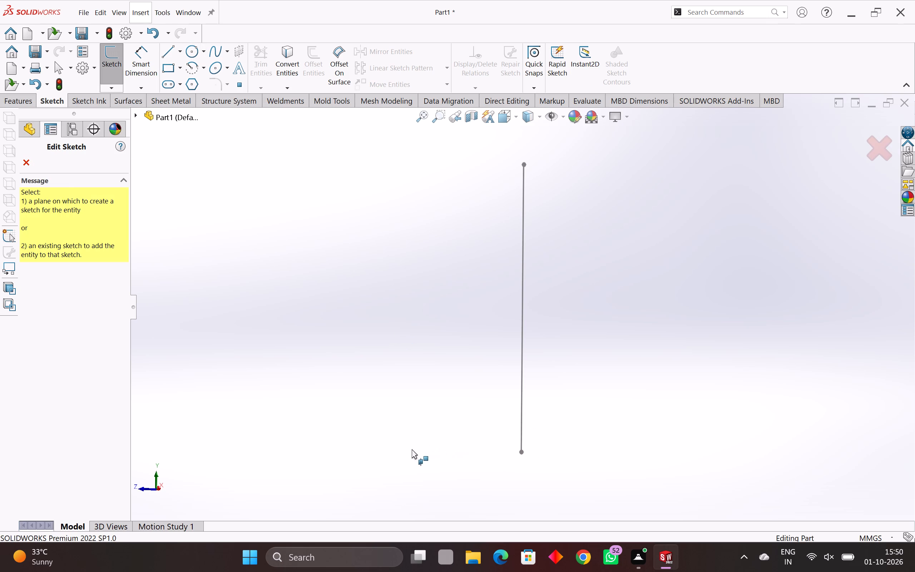
pyautogui.click(520, 450)
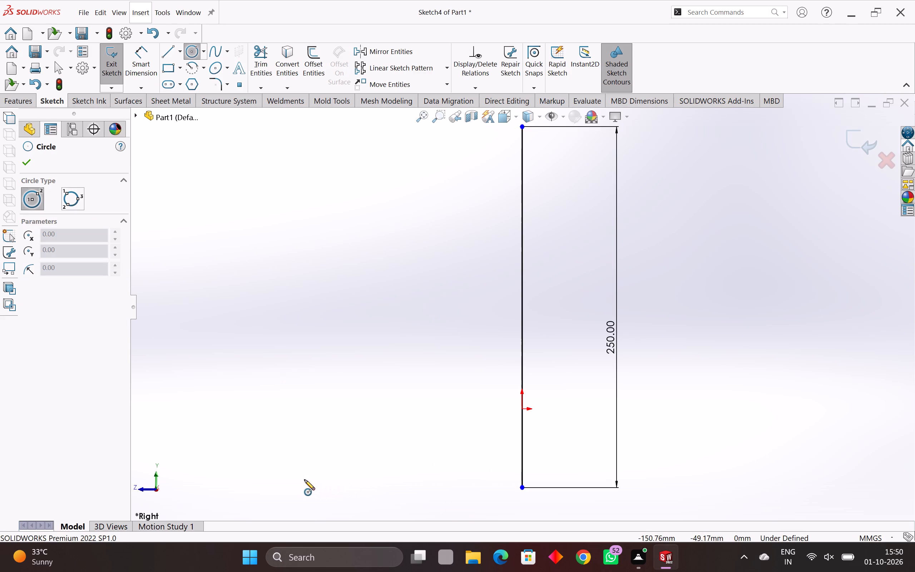
pyautogui.moveTo(309, 486); pyautogui.dragTo(314, 488)
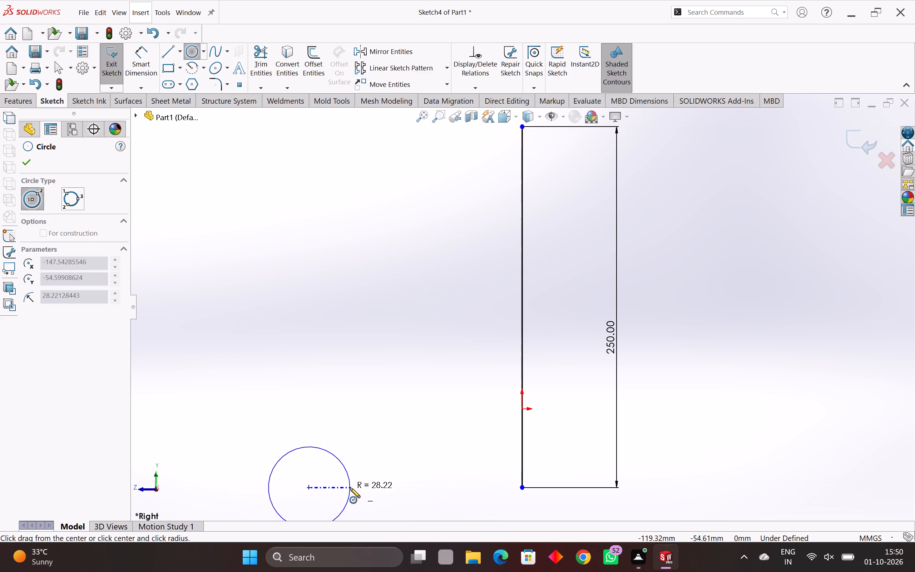
pyautogui.scroll(-2, 355, 488)
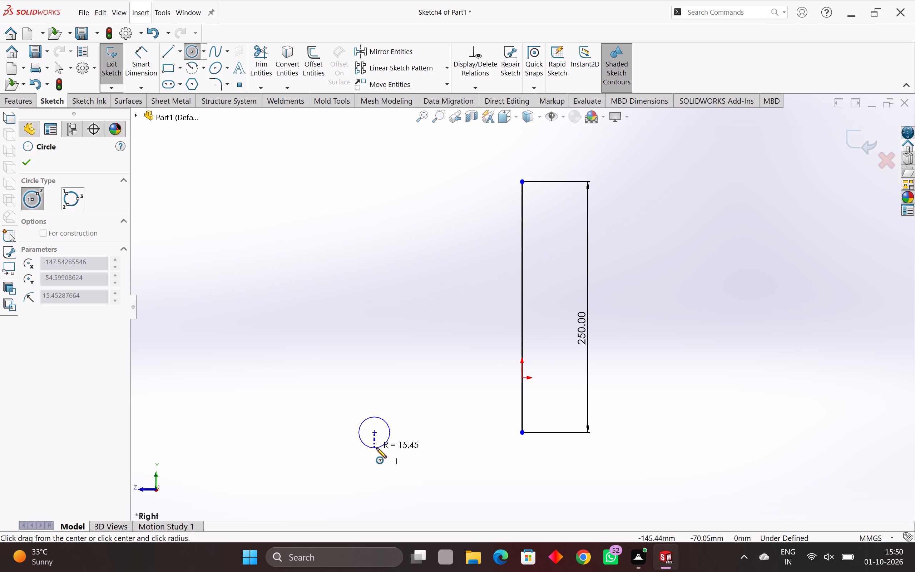
pyautogui.write('20')
pyautogui.press('Return')
pyautogui.click(400, 446)
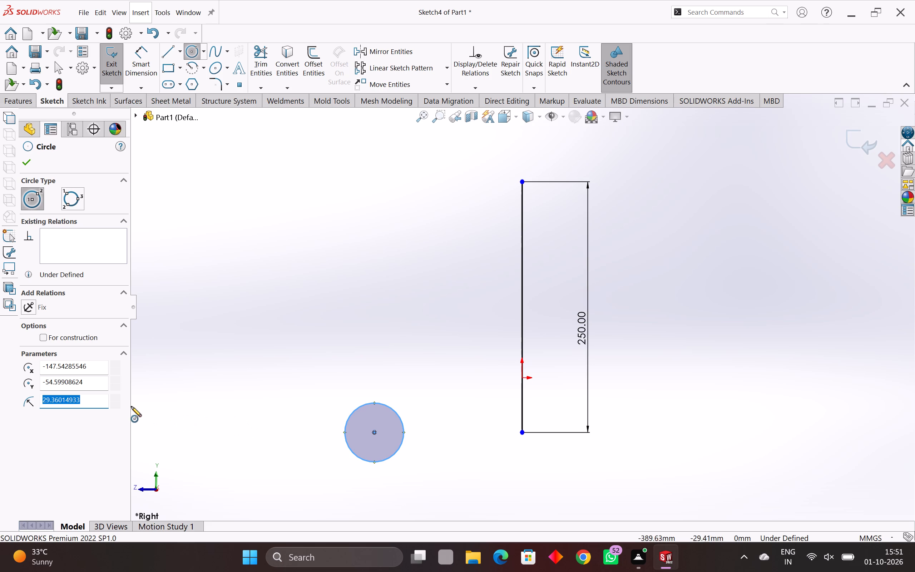
pyautogui.write('20')
pyautogui.press('Return')
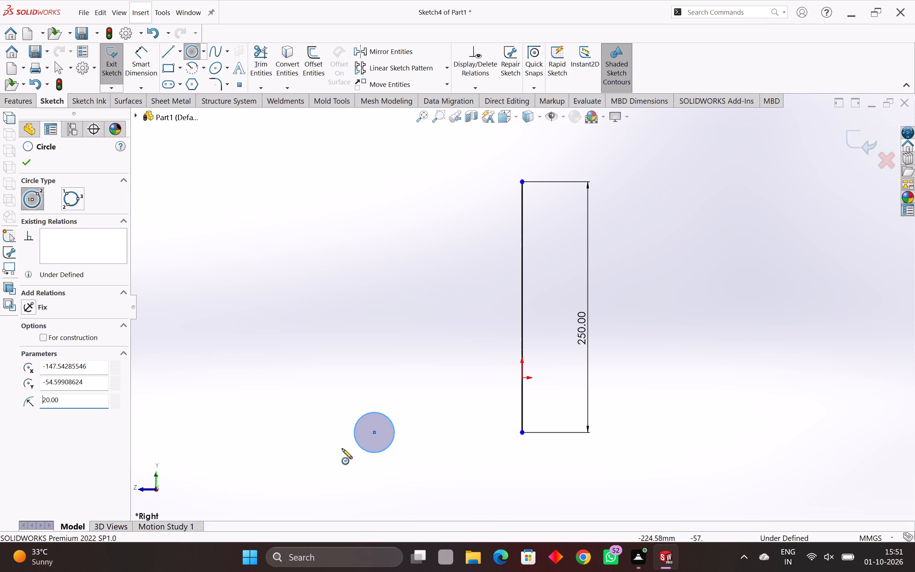
pyautogui.scroll(1, 432, 442)
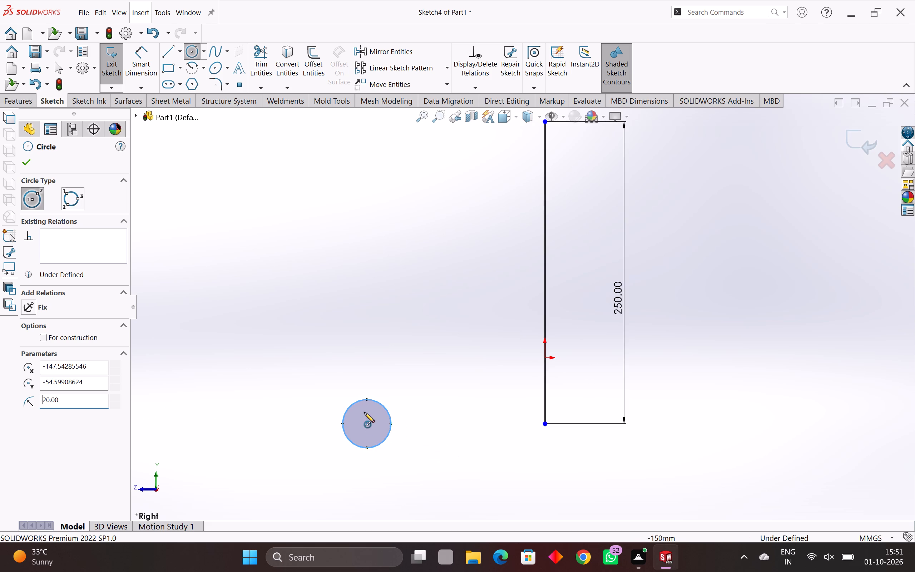
pyautogui.press('Escape')
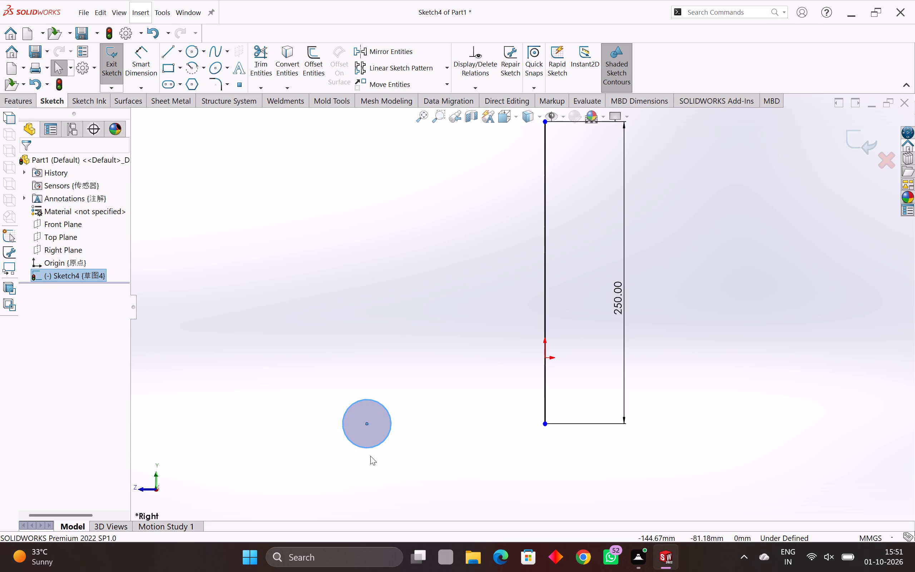
pyautogui.press('Escape')
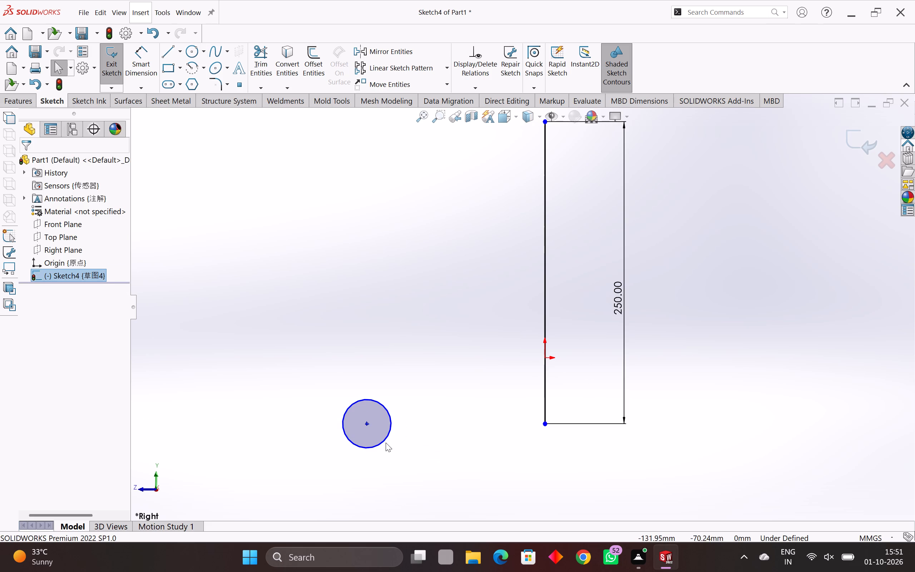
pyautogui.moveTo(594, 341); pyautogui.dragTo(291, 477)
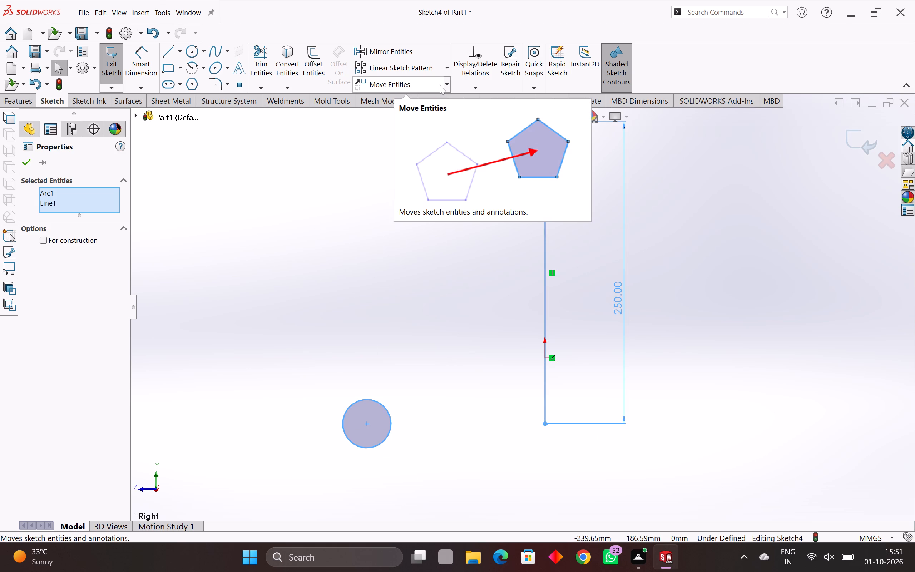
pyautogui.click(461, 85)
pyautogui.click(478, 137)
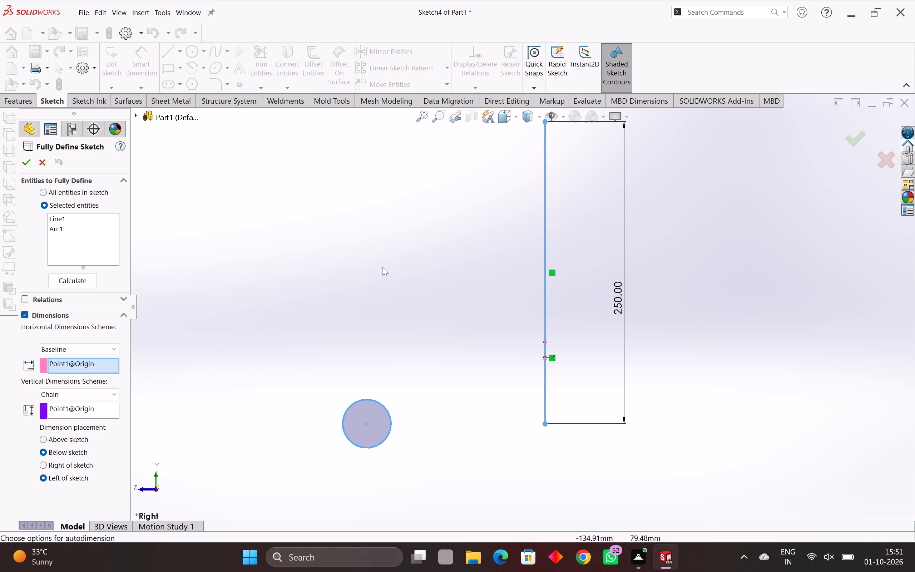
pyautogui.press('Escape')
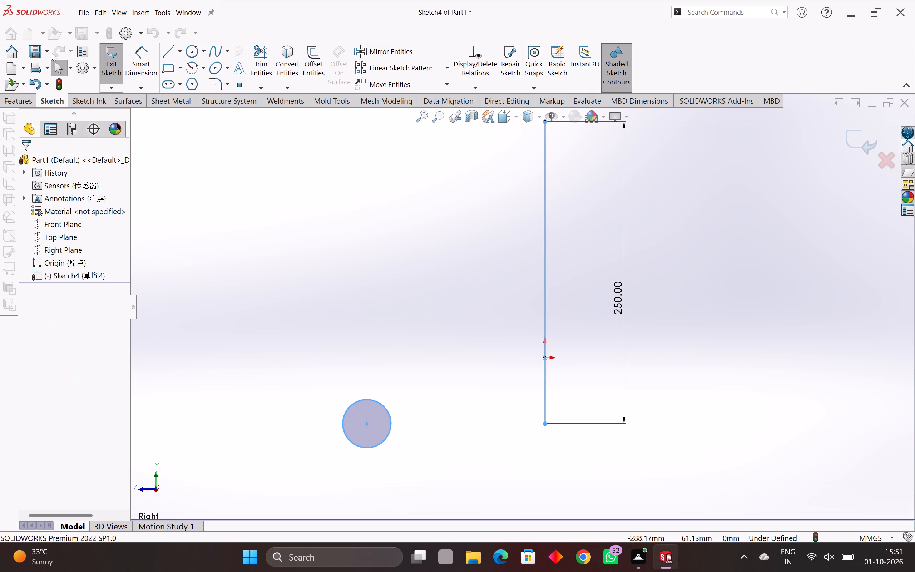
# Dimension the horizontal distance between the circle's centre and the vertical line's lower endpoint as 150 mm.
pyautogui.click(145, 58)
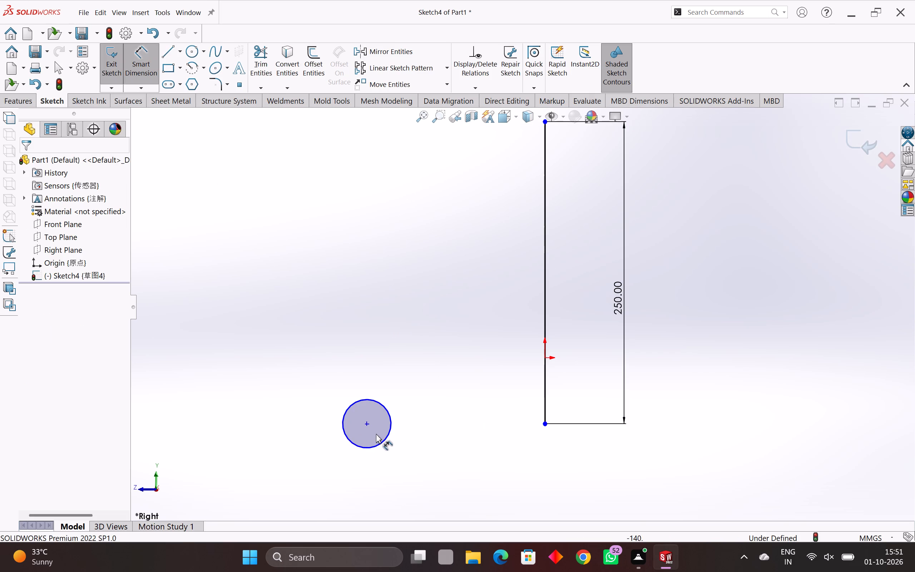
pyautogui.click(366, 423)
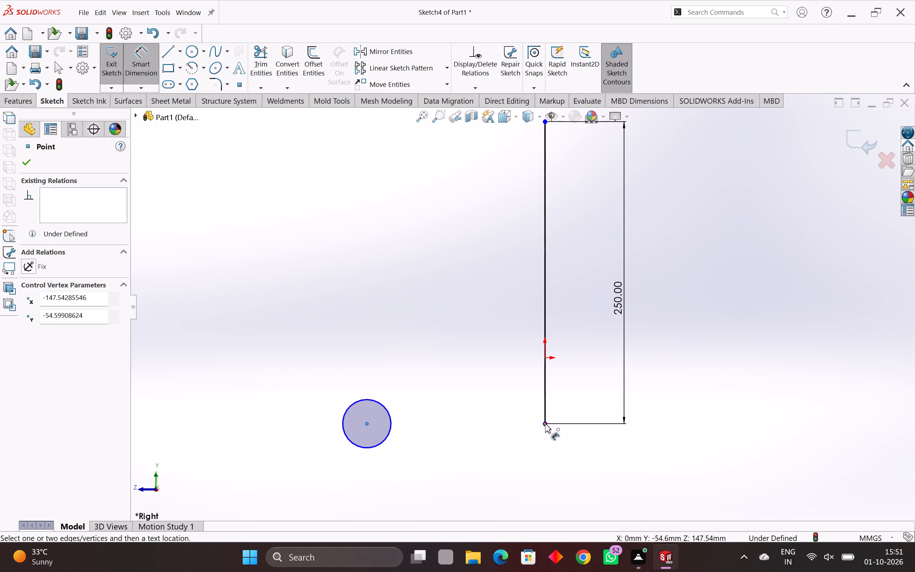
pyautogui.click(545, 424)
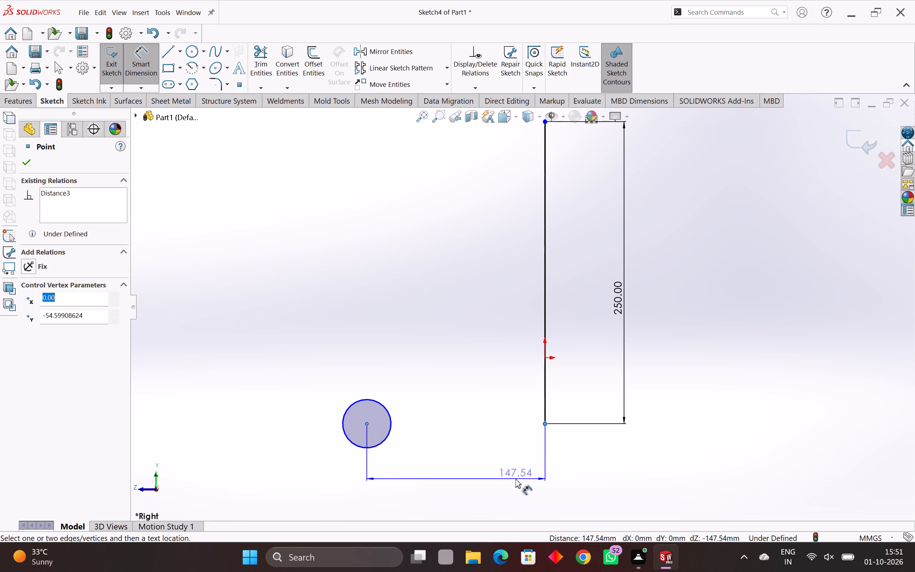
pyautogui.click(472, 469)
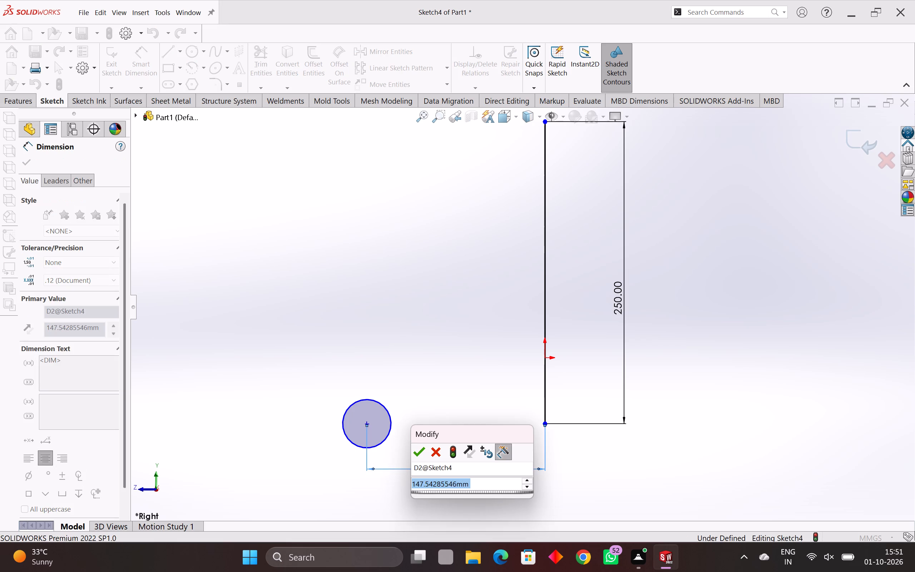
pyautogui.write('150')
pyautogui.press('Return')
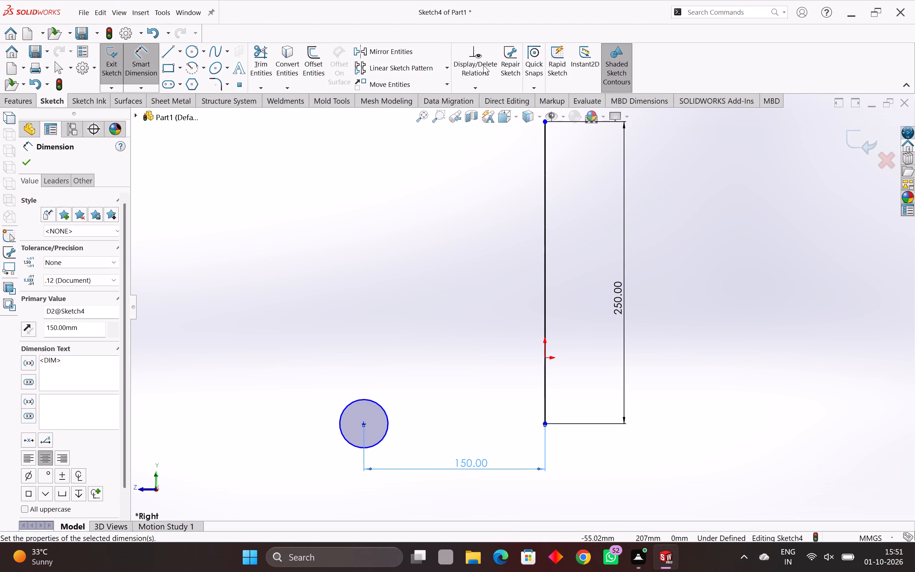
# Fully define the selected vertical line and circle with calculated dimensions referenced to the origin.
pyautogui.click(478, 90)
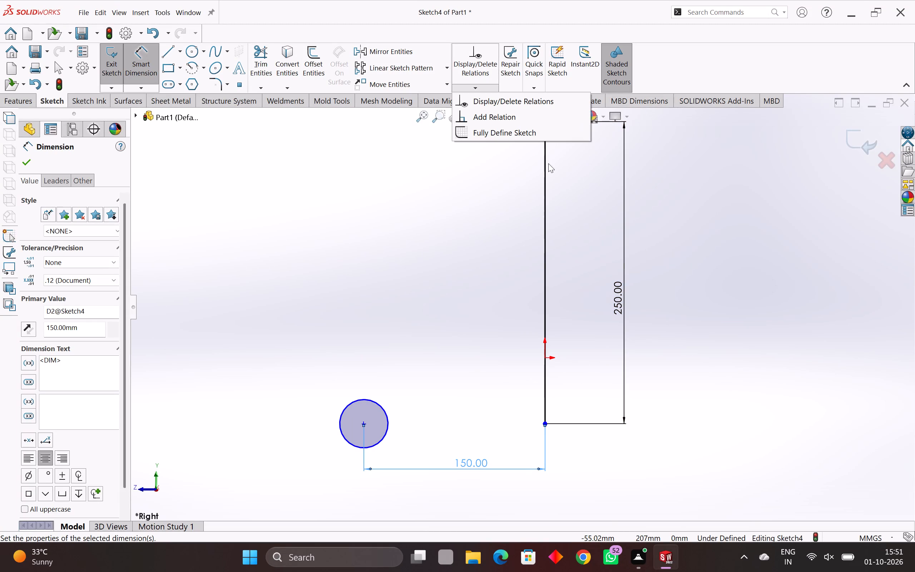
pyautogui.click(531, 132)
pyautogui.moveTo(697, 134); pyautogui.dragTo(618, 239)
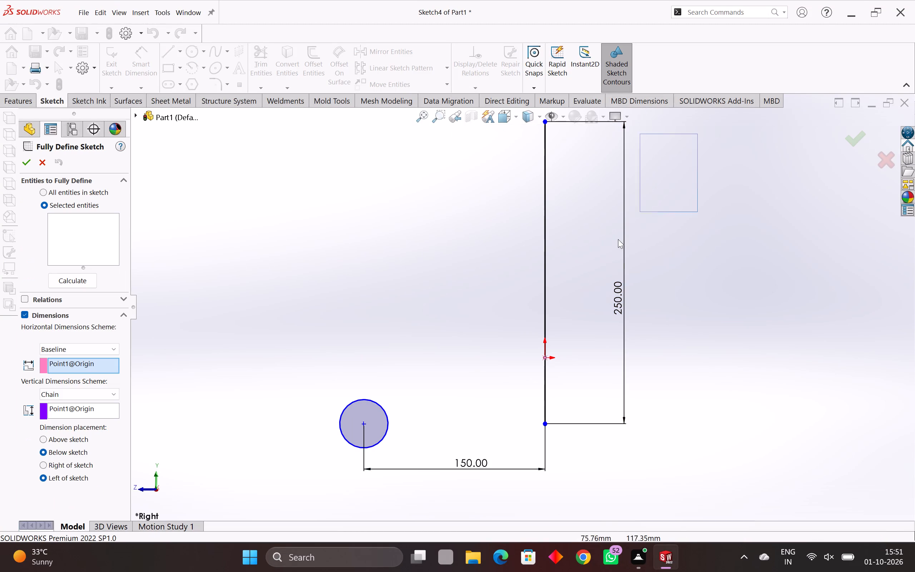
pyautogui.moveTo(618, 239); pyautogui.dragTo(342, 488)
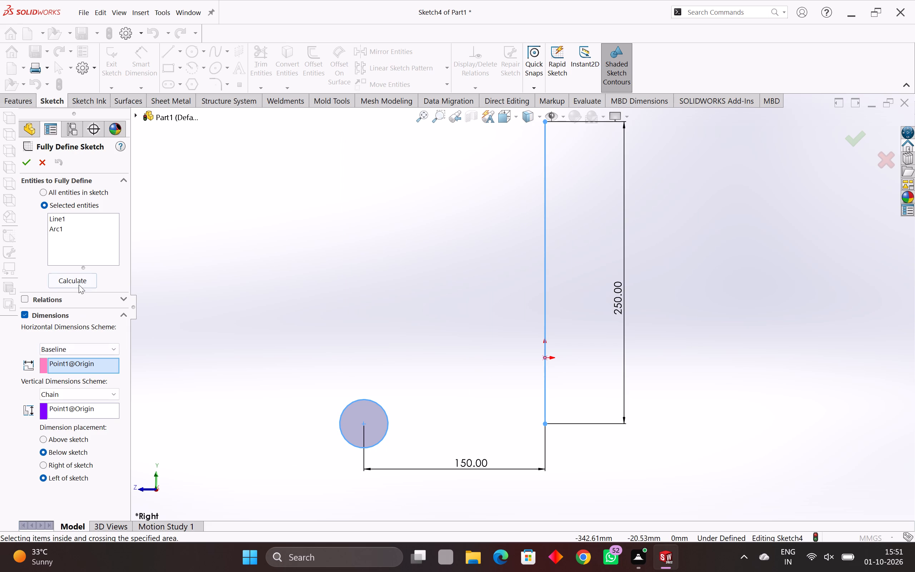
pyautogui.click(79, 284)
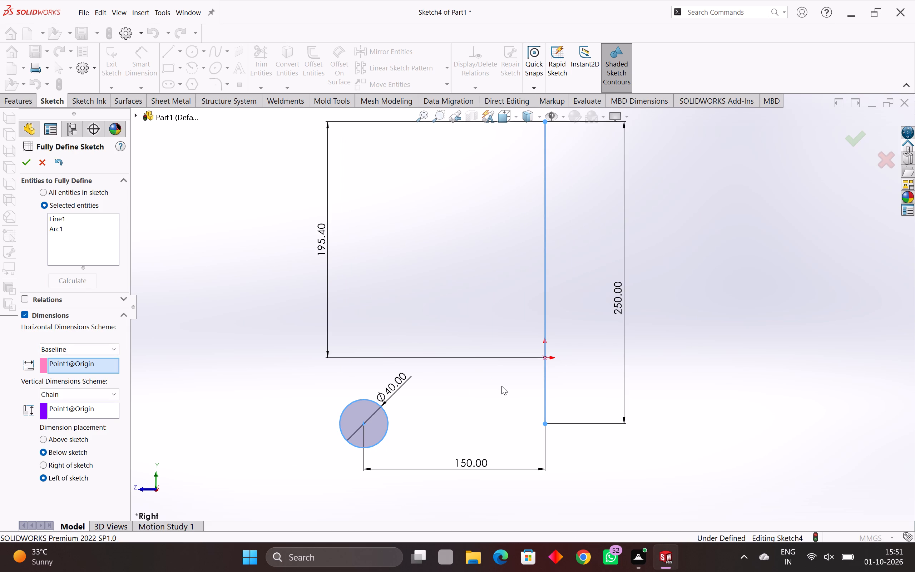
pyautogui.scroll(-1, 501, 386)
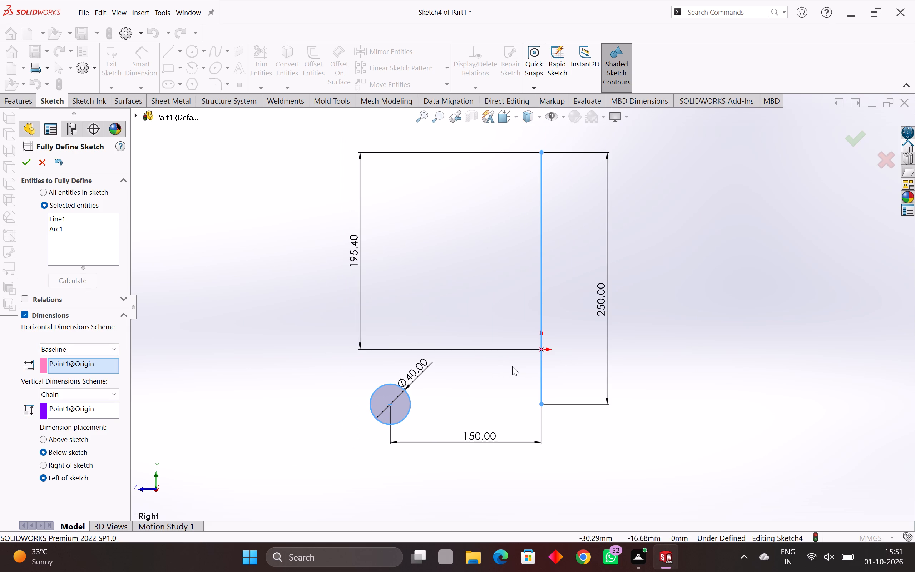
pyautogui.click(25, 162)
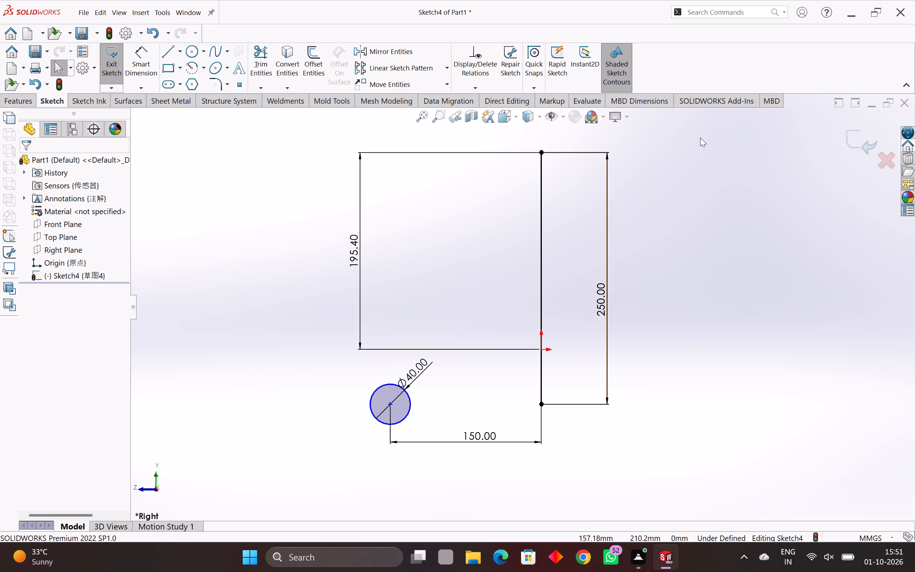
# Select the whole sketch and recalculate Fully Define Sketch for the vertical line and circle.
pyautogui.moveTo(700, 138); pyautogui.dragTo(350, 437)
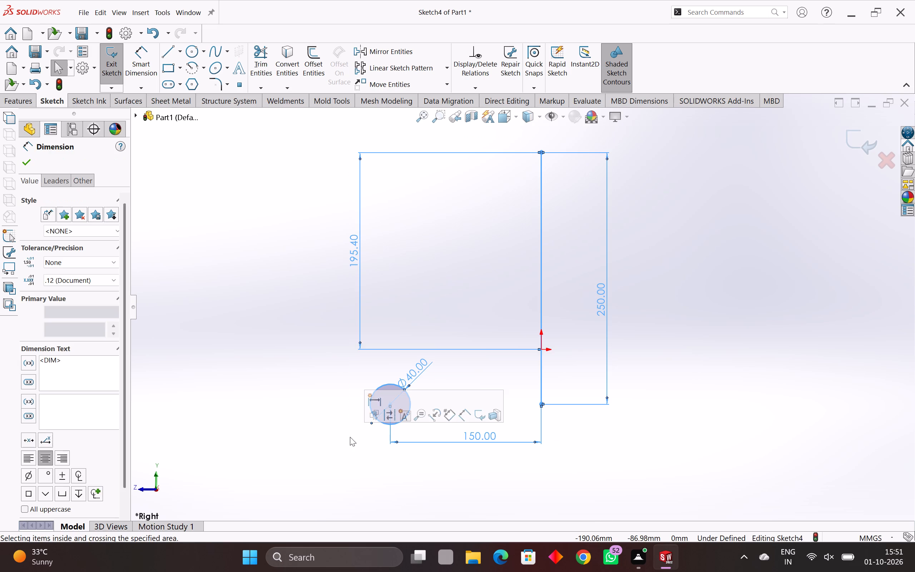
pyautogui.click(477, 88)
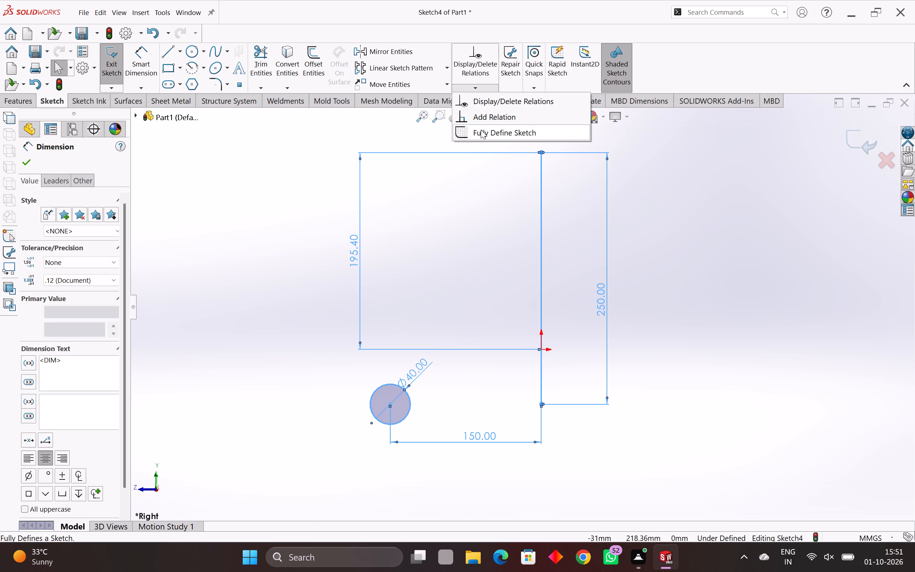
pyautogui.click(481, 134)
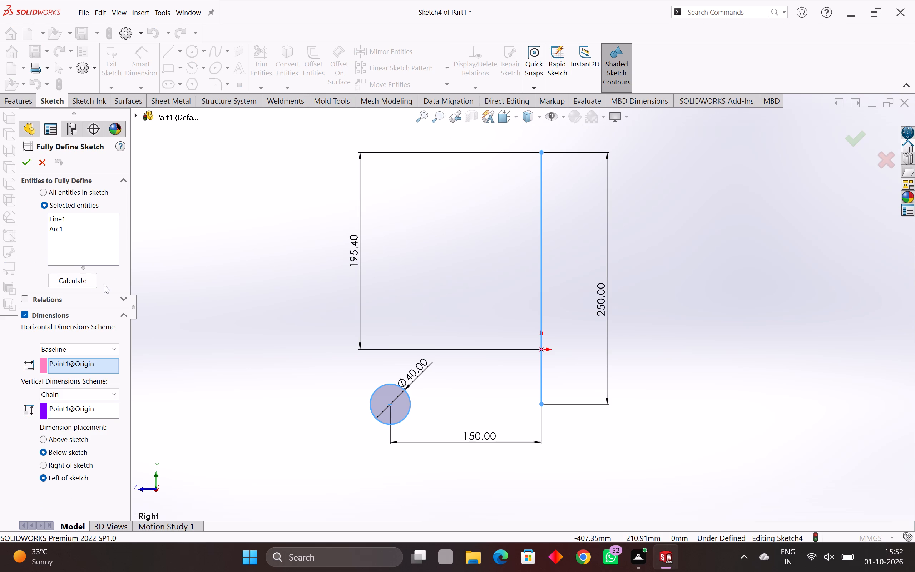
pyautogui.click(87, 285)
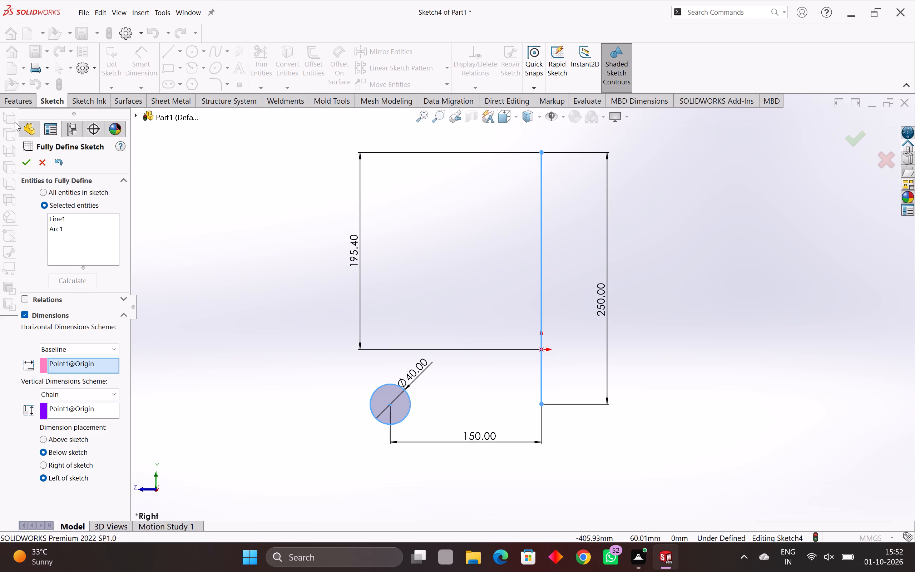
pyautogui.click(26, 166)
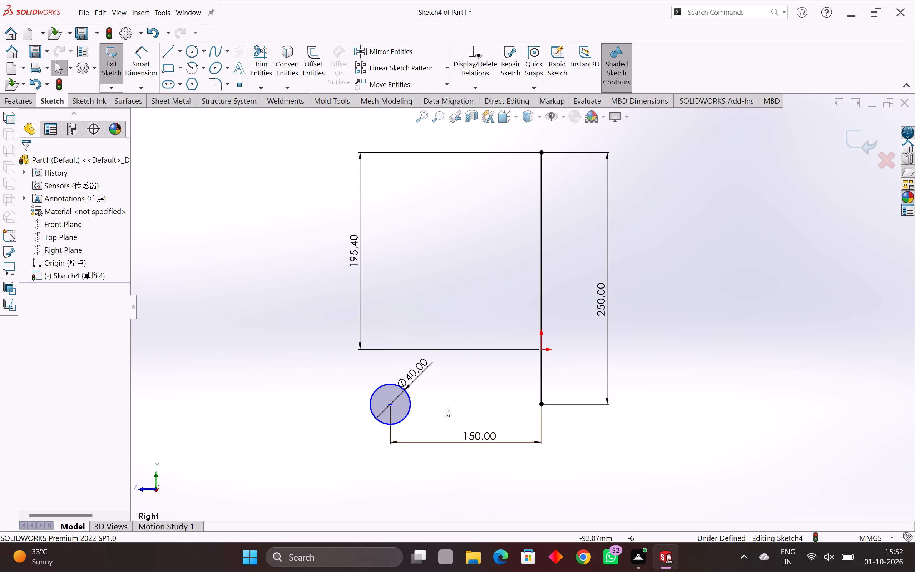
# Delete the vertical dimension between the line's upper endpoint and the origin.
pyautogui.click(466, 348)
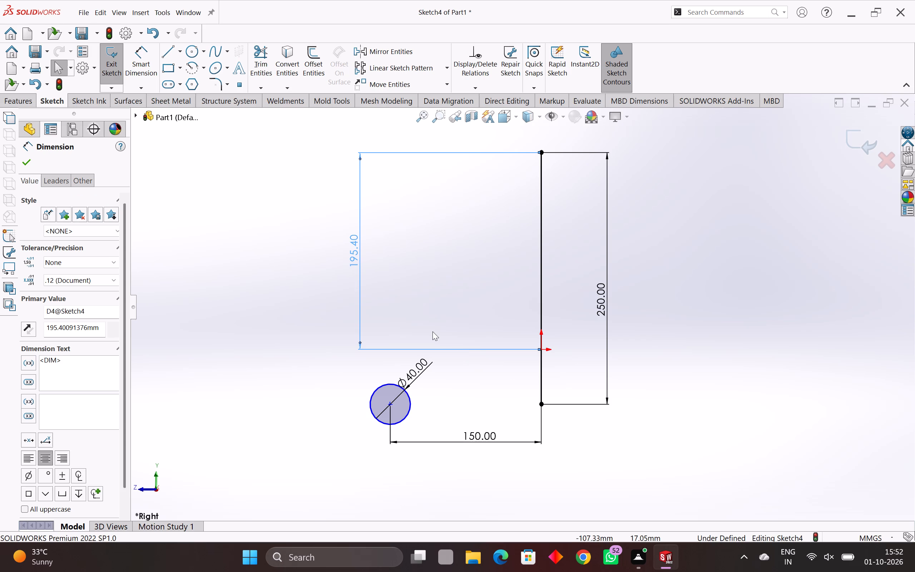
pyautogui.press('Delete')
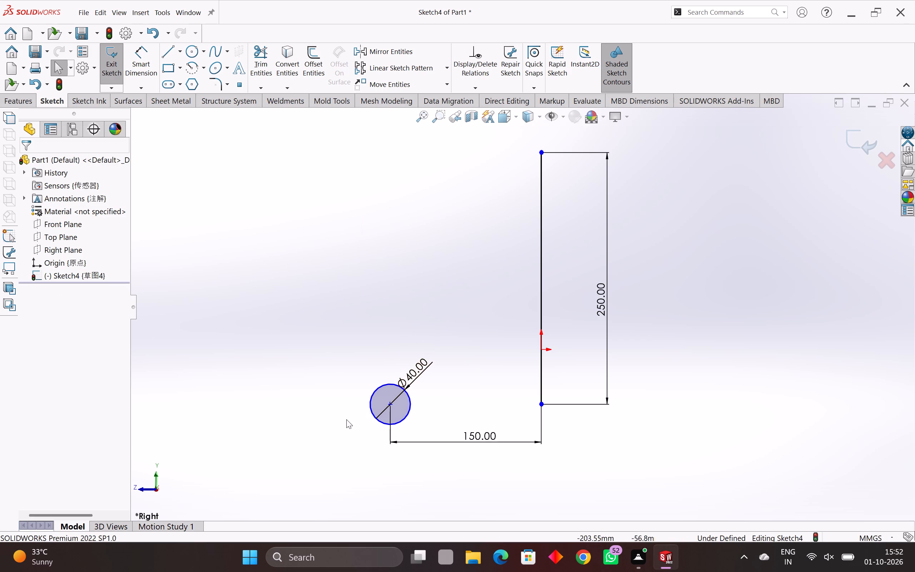
# Examine the existing relations and coordinates of the circle's centre and the vertical line's lower endpoint.
pyautogui.scroll(2, 399, 400)
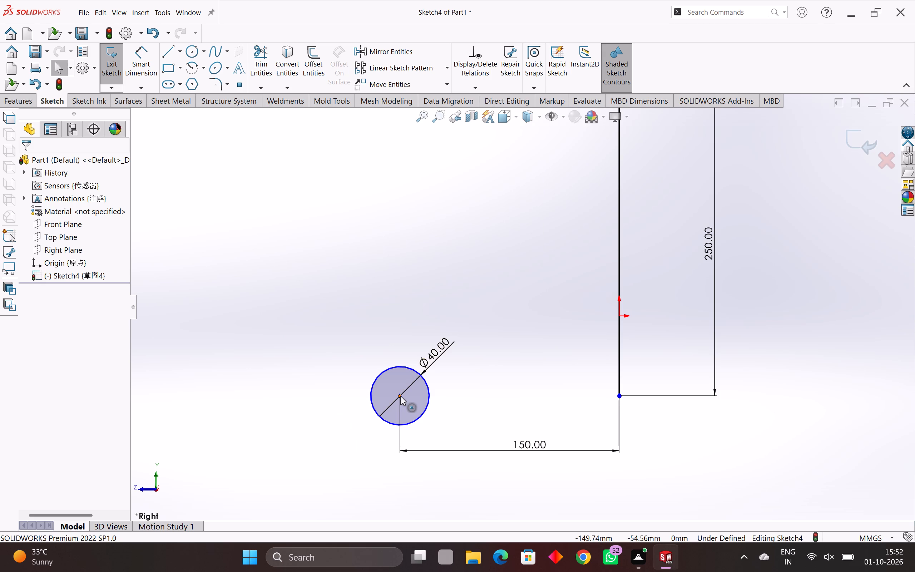
pyautogui.click(400, 395)
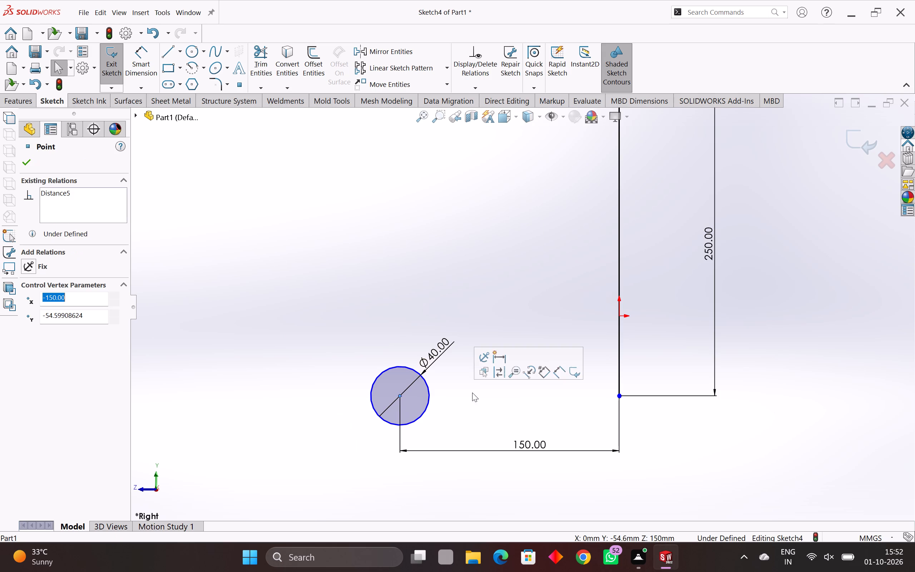
pyautogui.click(620, 396)
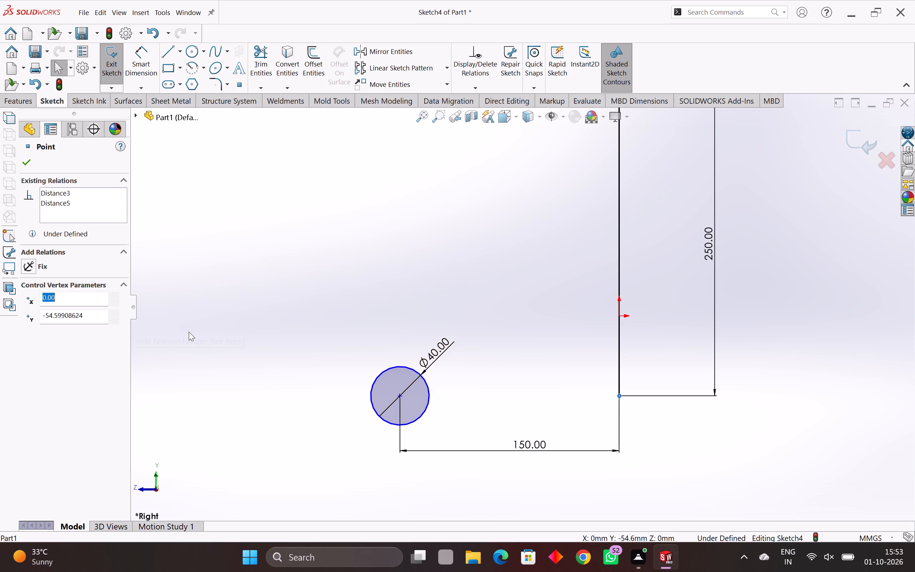
pyautogui.scroll(-1, 238, 351)
pyautogui.scroll(-1, 510, 396)
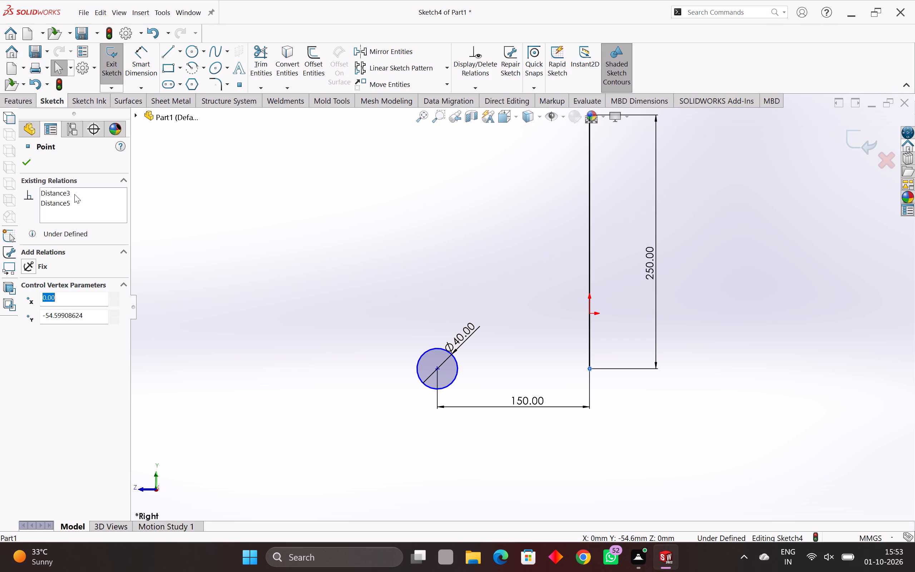
pyautogui.moveTo(81, 198); pyautogui.dragTo(29, 227)
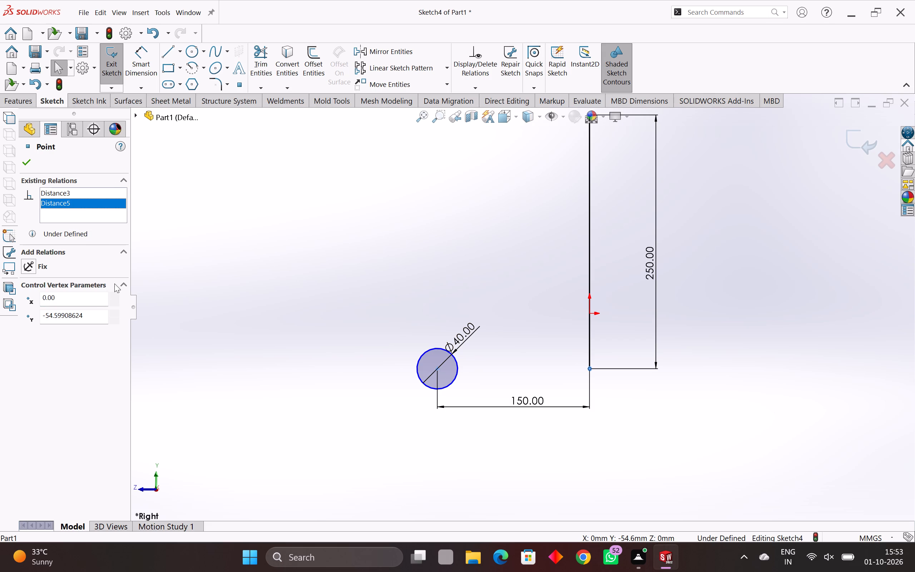
pyautogui.press('Escape')
pyautogui.press('Escape')
pyautogui.scroll(1, 376, 284)
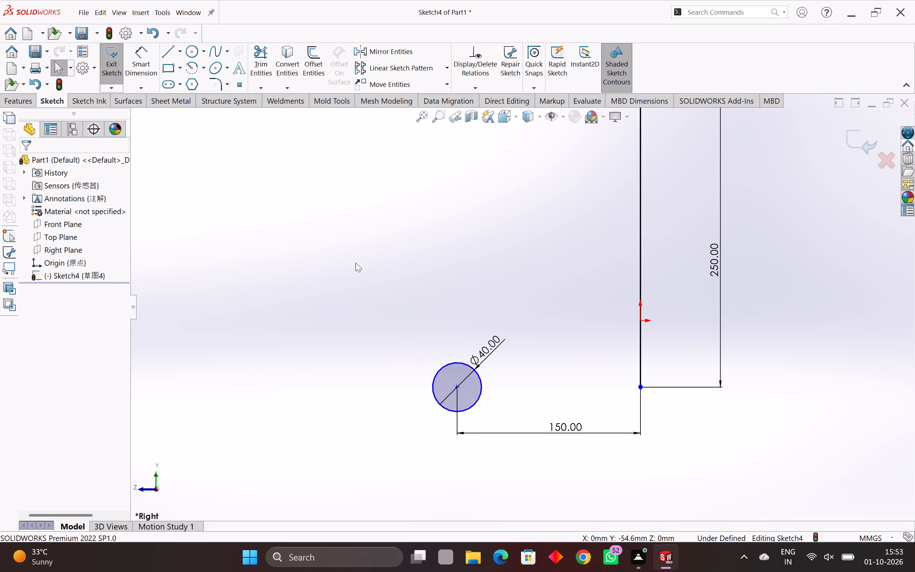
pyautogui.click(457, 388)
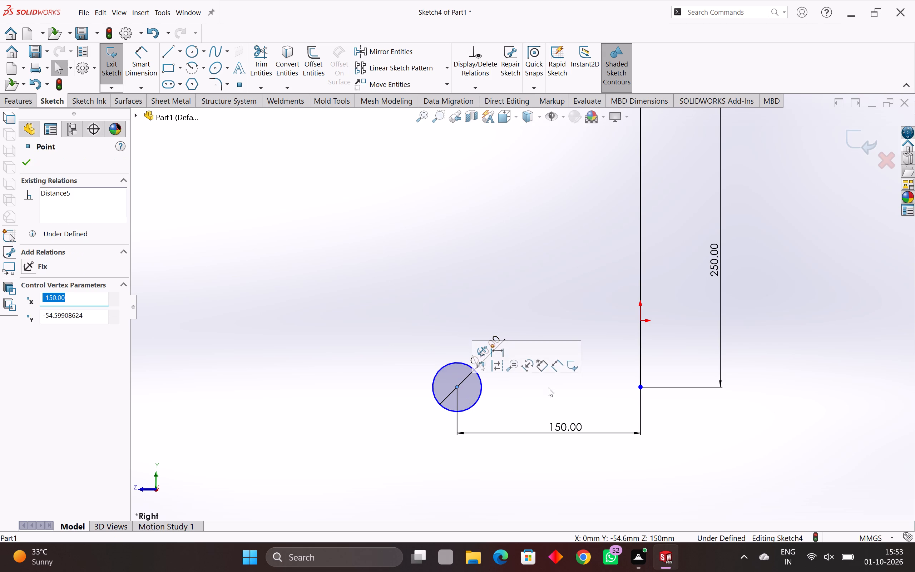
pyautogui.click(639, 386)
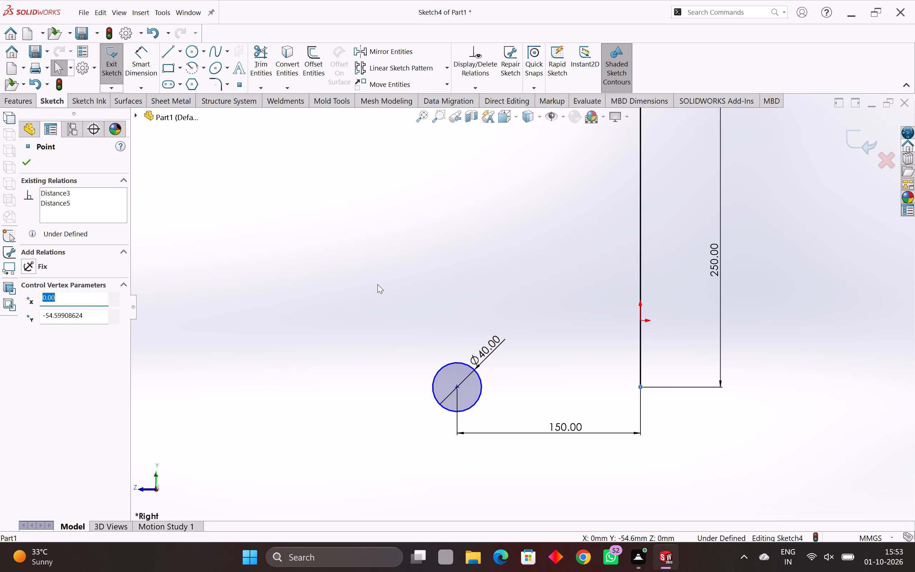
pyautogui.press('Escape')
pyautogui.press('Escape')
pyautogui.moveTo(831, 220); pyautogui.dragTo(592, 405)
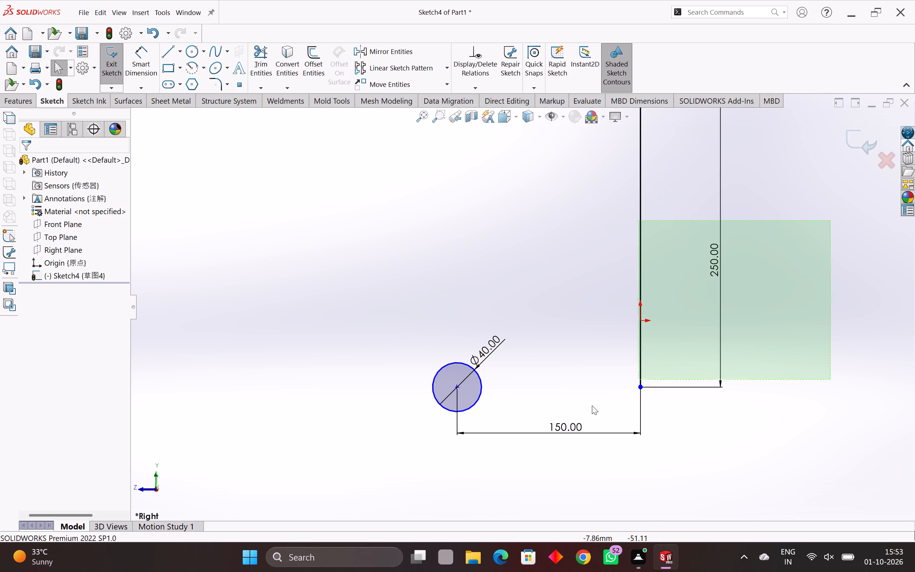
pyautogui.moveTo(592, 405); pyautogui.dragTo(359, 454)
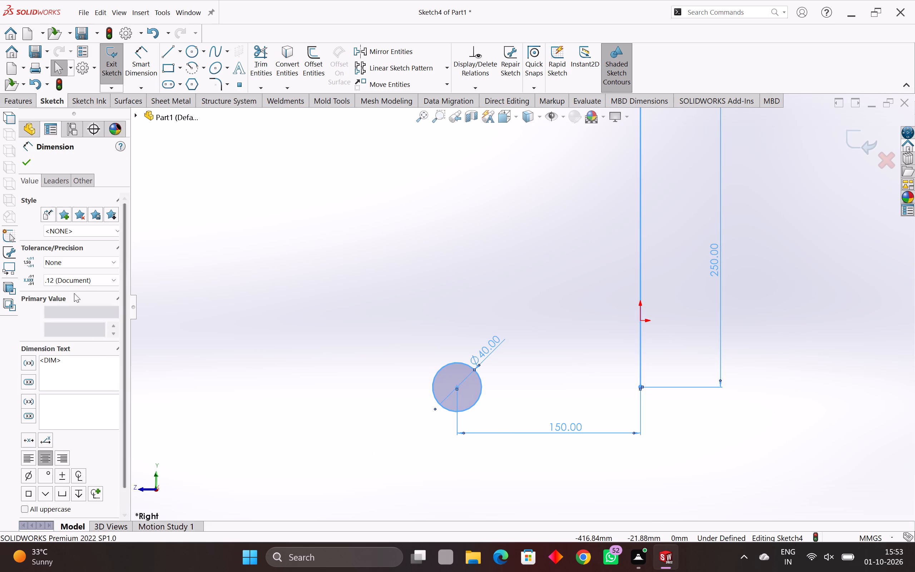
pyautogui.scroll(-3, 88, 287)
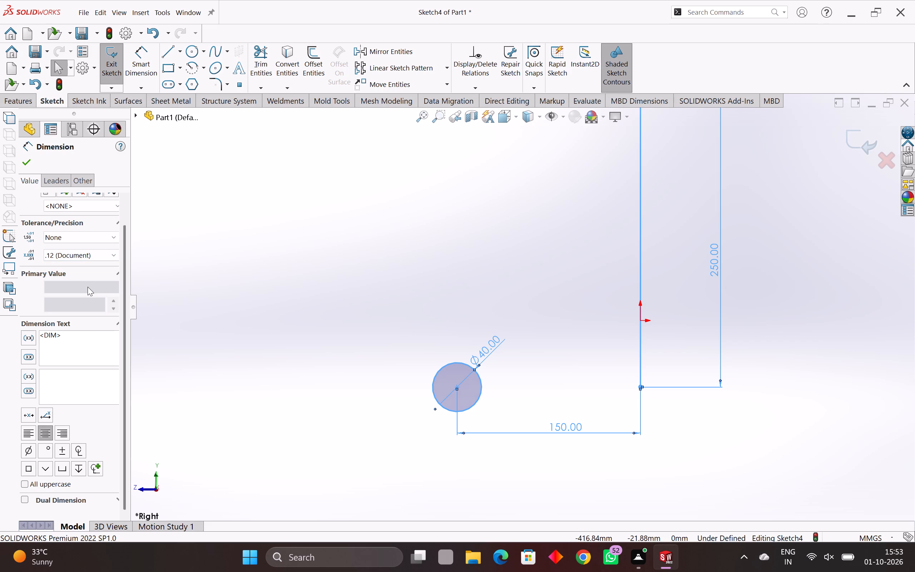
pyautogui.click(457, 385)
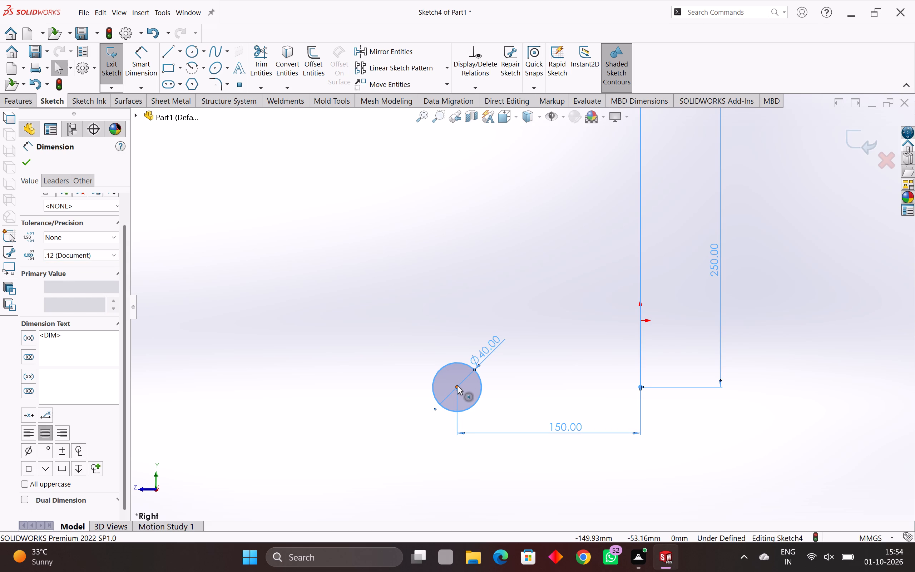
pyautogui.click(640, 388)
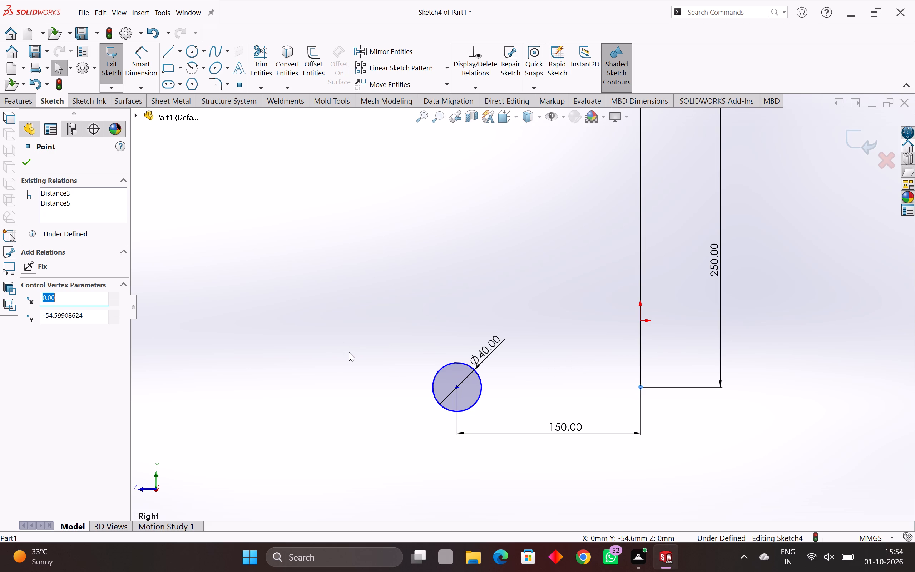
pyautogui.press('Escape')
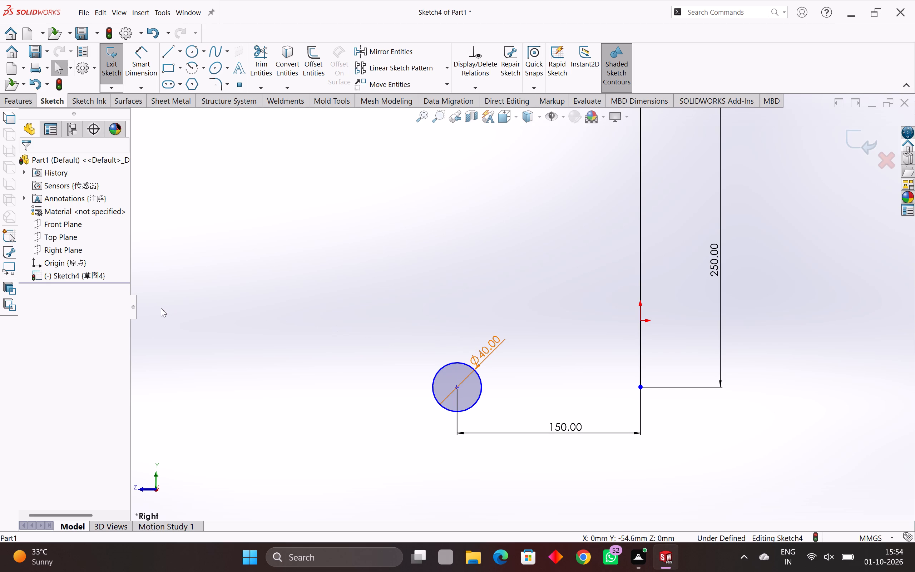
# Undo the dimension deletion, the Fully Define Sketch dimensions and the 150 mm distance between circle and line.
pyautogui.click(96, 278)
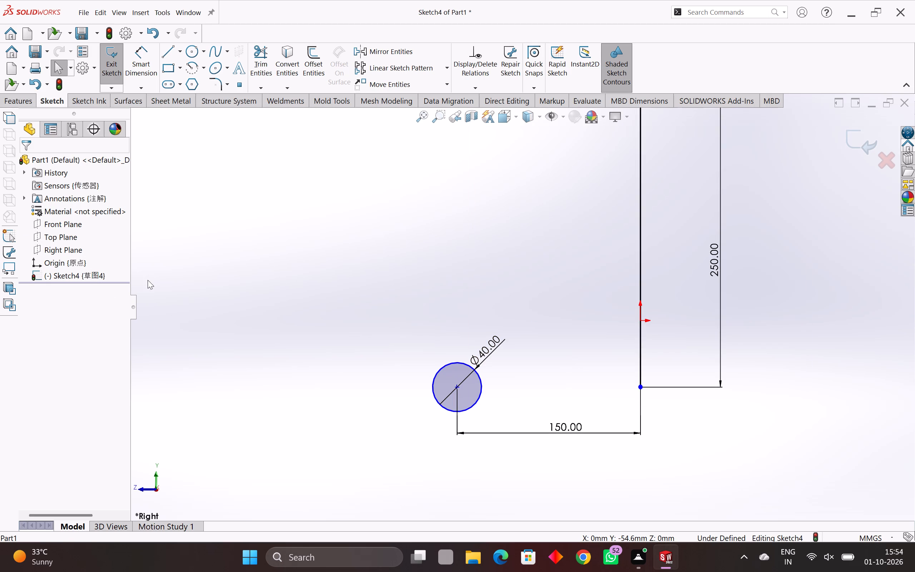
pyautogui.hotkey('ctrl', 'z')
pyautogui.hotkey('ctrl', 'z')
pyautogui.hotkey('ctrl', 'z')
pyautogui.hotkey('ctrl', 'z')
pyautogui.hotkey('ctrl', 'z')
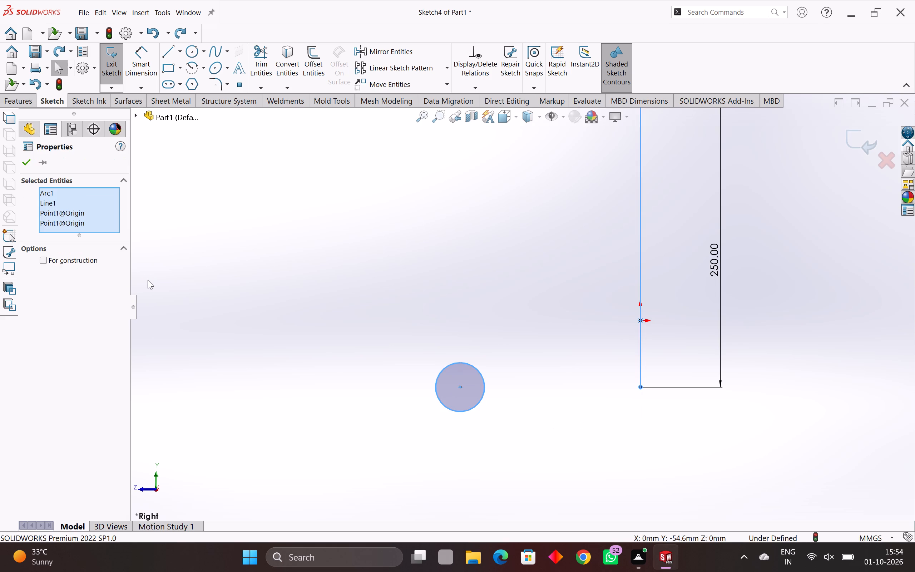
# Undo the creation of the circle beside the vertical line.
pyautogui.hotkey('ctrl', 'z')
pyautogui.hotkey('ctrl', 'z')
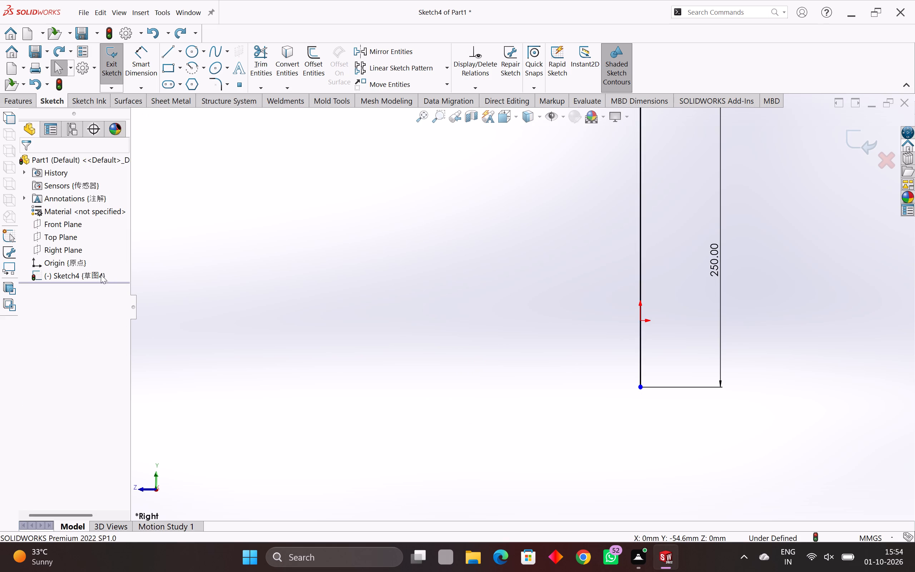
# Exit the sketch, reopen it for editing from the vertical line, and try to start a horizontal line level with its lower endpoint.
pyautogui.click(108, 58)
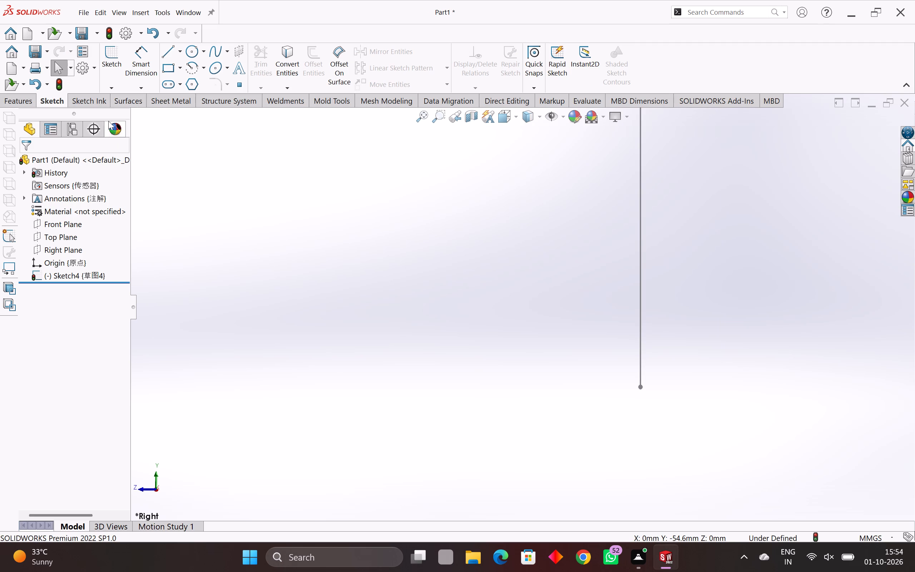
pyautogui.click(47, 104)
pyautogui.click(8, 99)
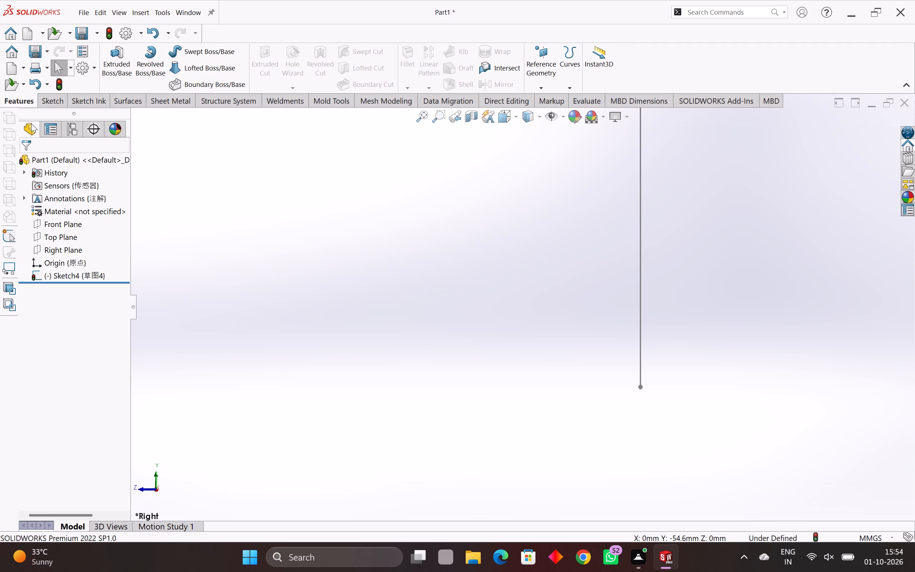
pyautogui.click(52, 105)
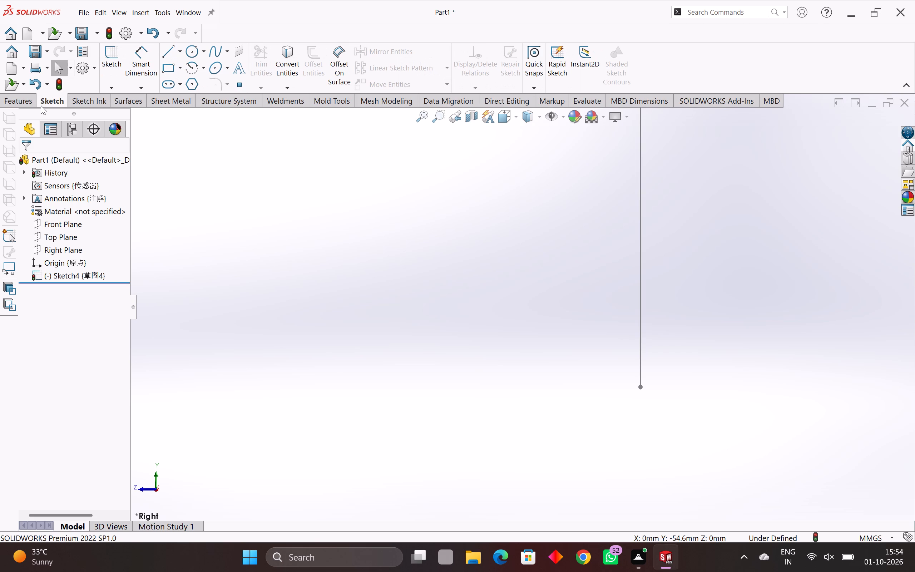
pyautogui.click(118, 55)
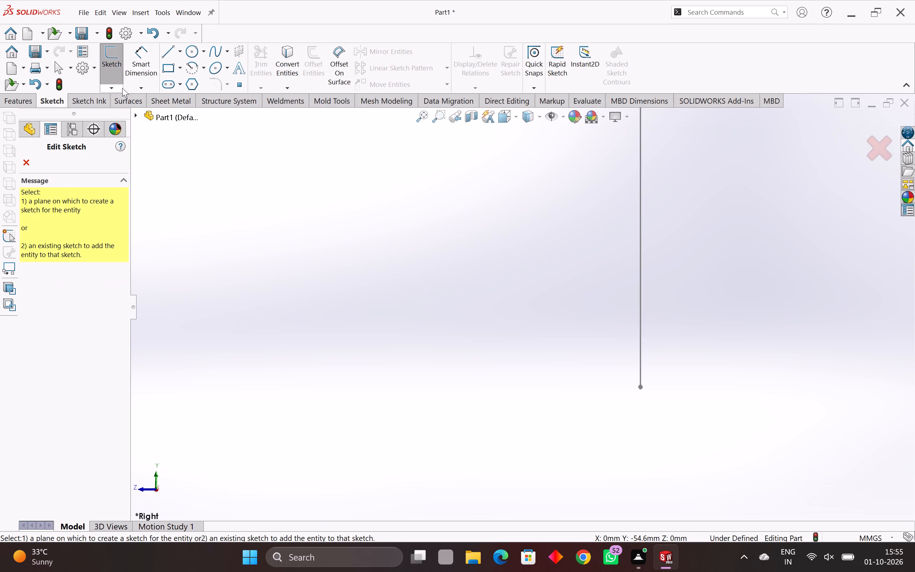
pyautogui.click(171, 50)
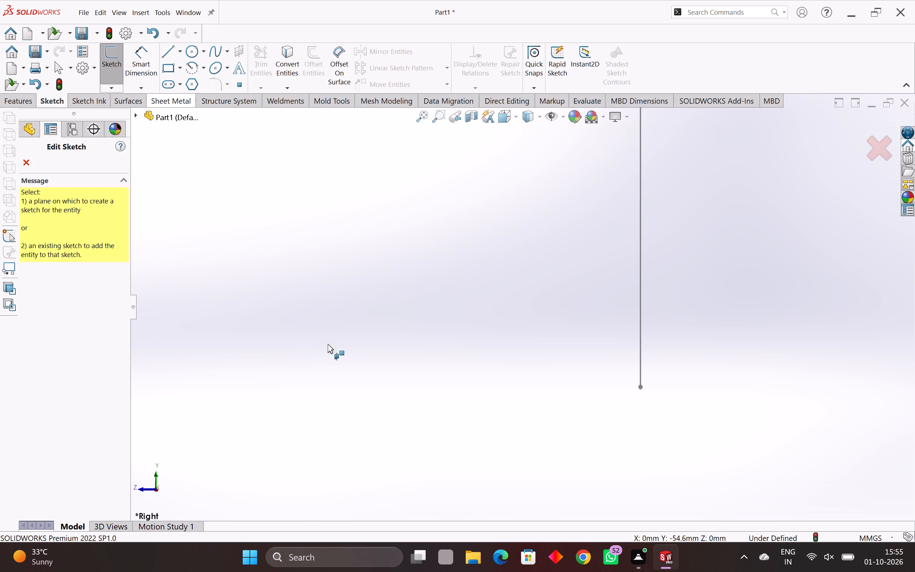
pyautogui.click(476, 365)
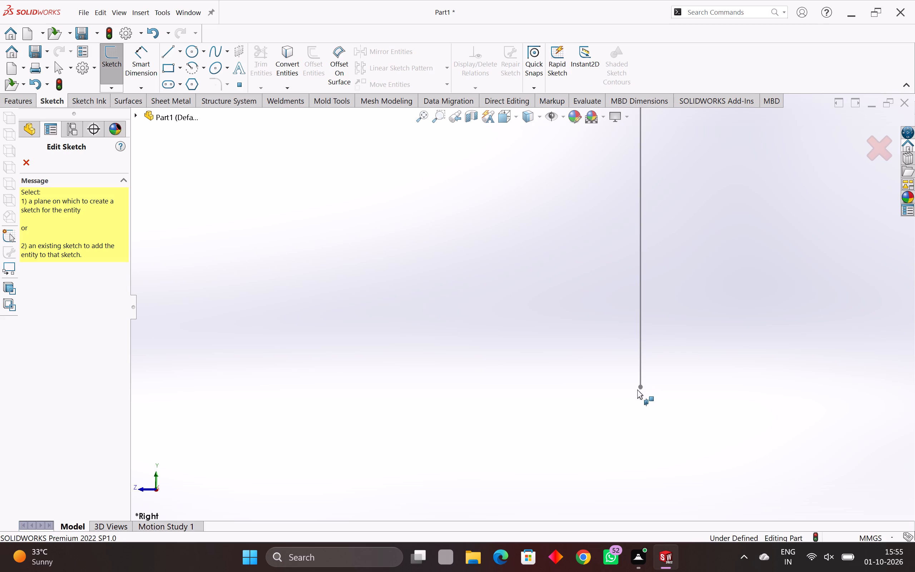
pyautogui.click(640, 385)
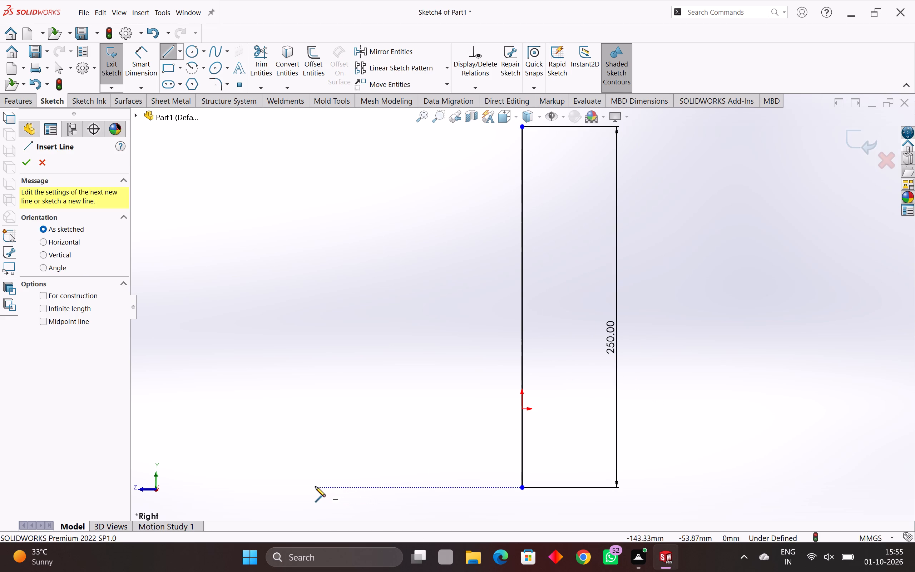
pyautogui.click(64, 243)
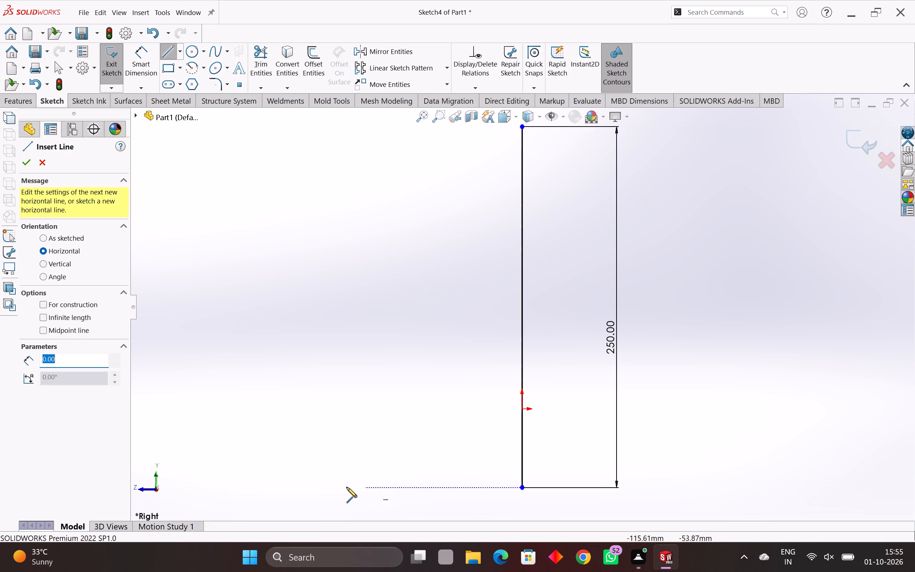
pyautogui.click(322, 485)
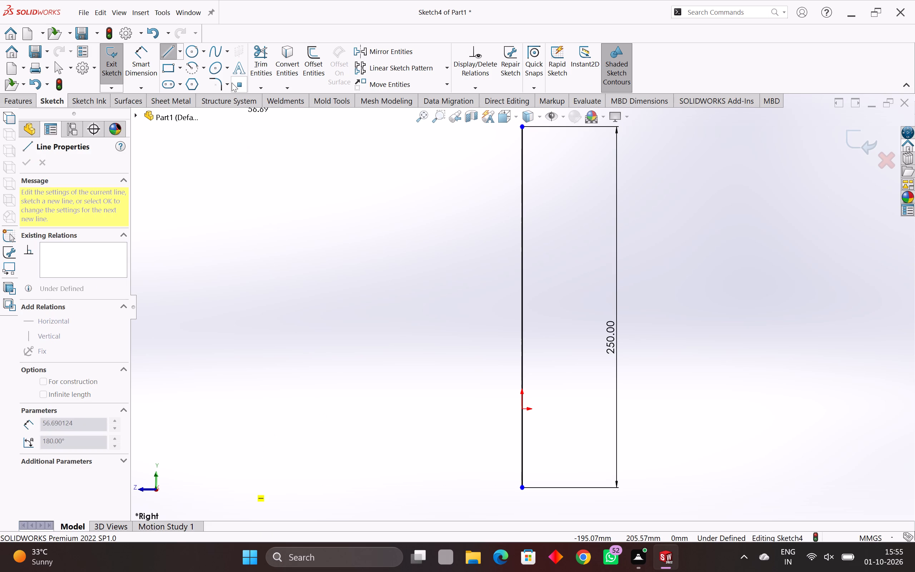
# Sketch a circle of about 21 mm radius level with the vertical line's lower endpoint, its centre about 138 mm to the left.
pyautogui.click(191, 55)
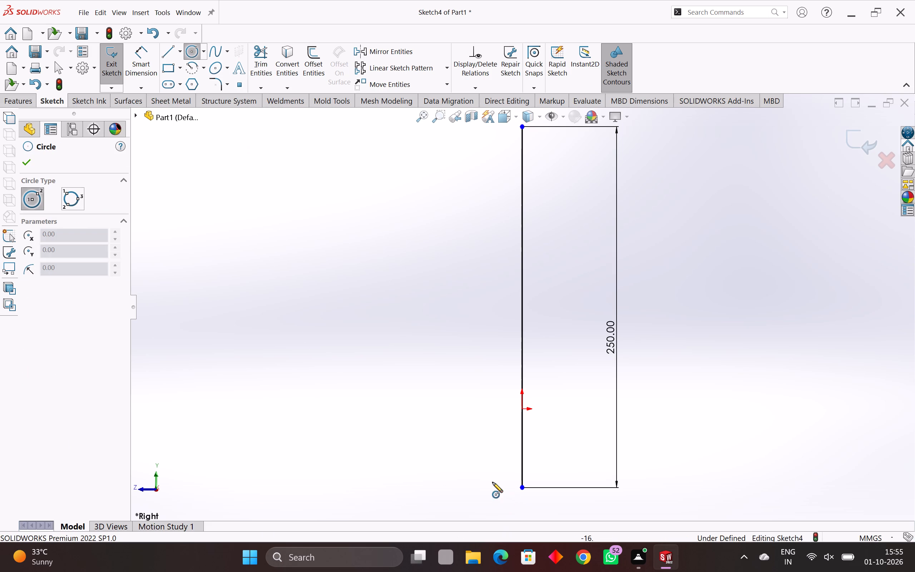
pyautogui.click(323, 487)
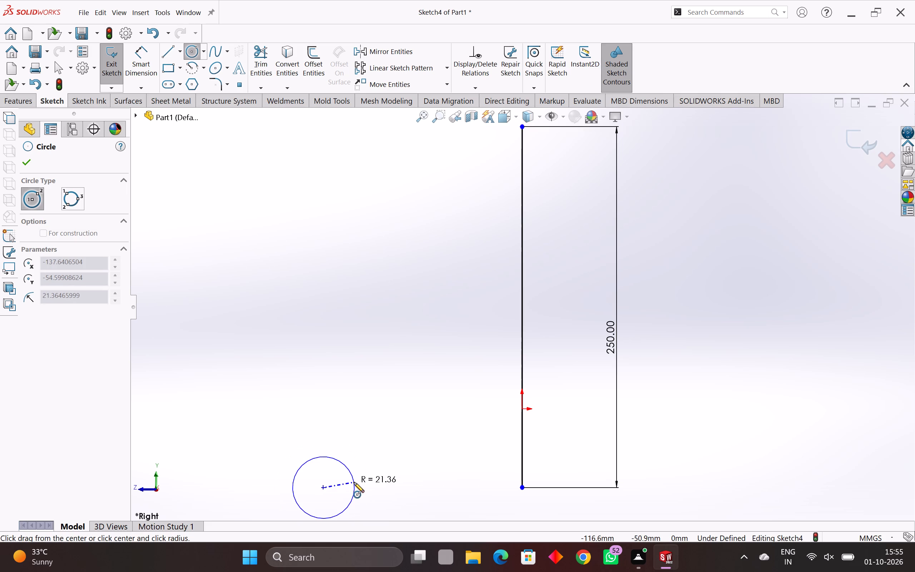
pyautogui.click(354, 482)
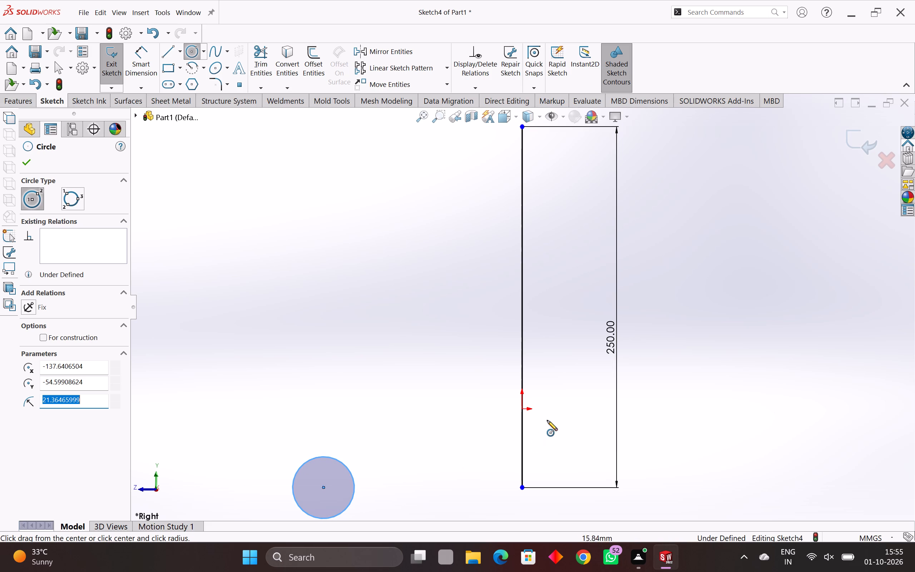
pyautogui.scroll(2, 533, 412)
pyautogui.scroll(-1, 535, 413)
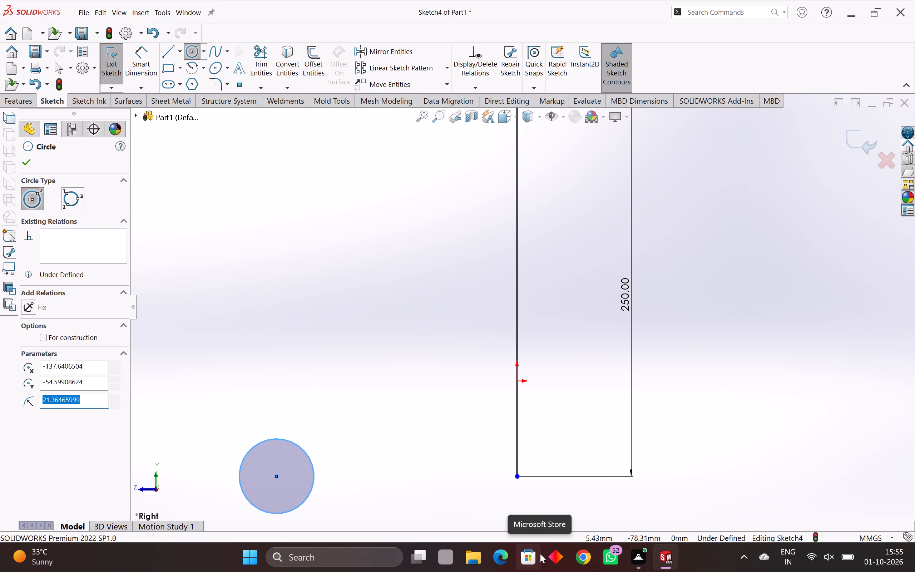
pyautogui.press('Escape')
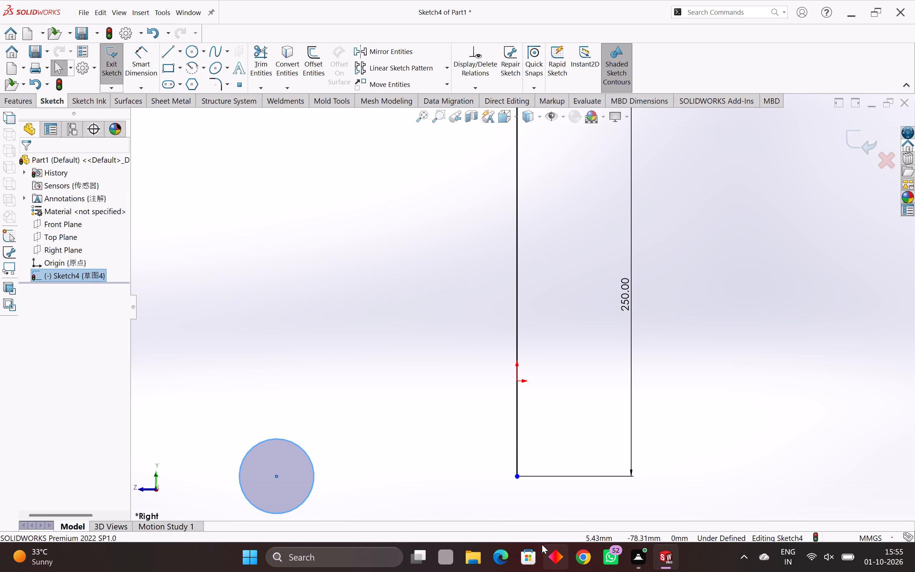
pyautogui.press('Escape')
pyautogui.press('Escape')
pyautogui.press('Escape')
pyautogui.press('Escape')
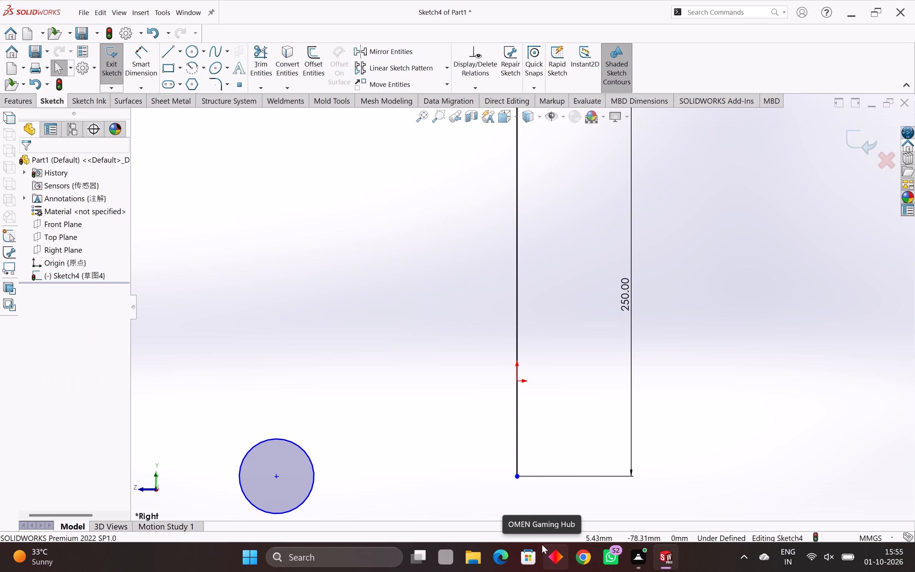
# Move the vertical line's lower endpoint onto the origin so that it is coincident with it.
pyautogui.scroll(-3, 542, 544)
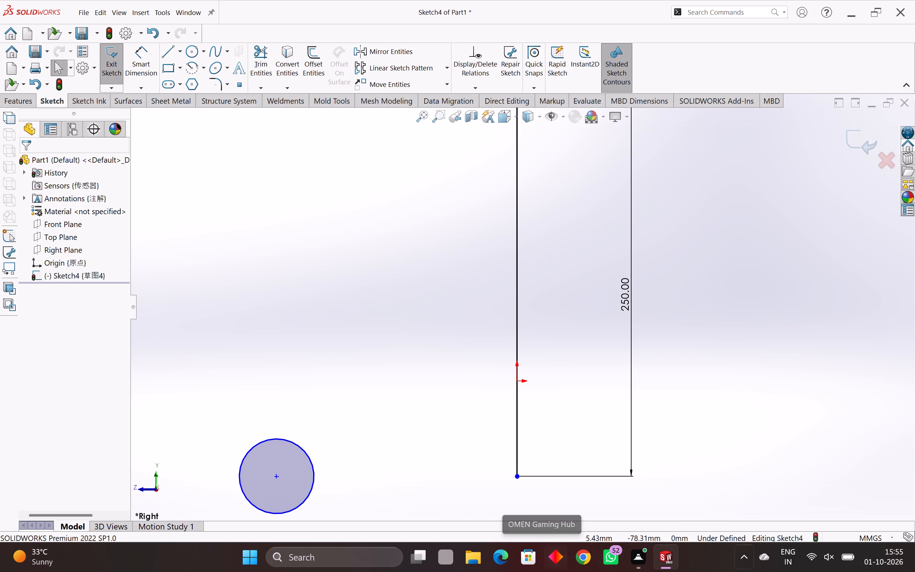
pyautogui.scroll(-3, 757, 571)
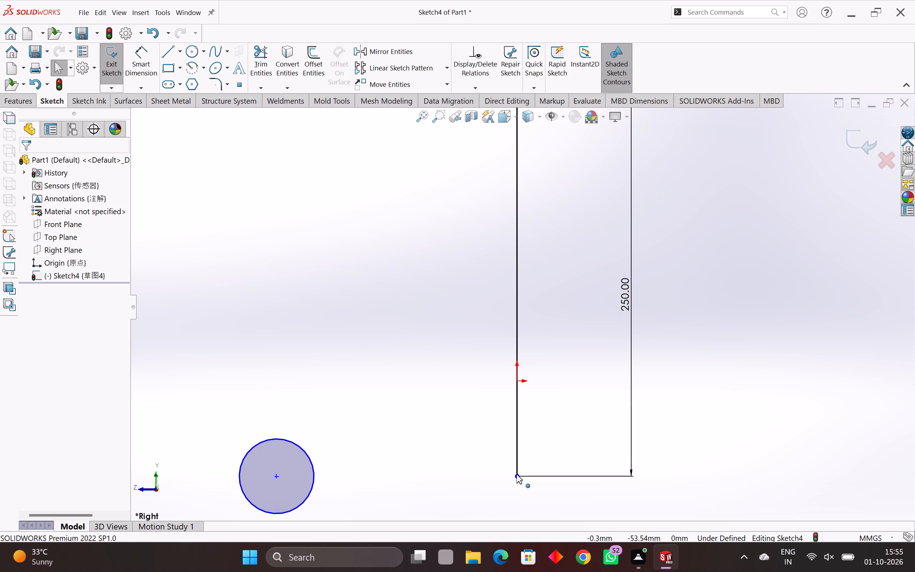
pyautogui.click(516, 474)
pyautogui.moveTo(516, 475); pyautogui.dragTo(524, 427)
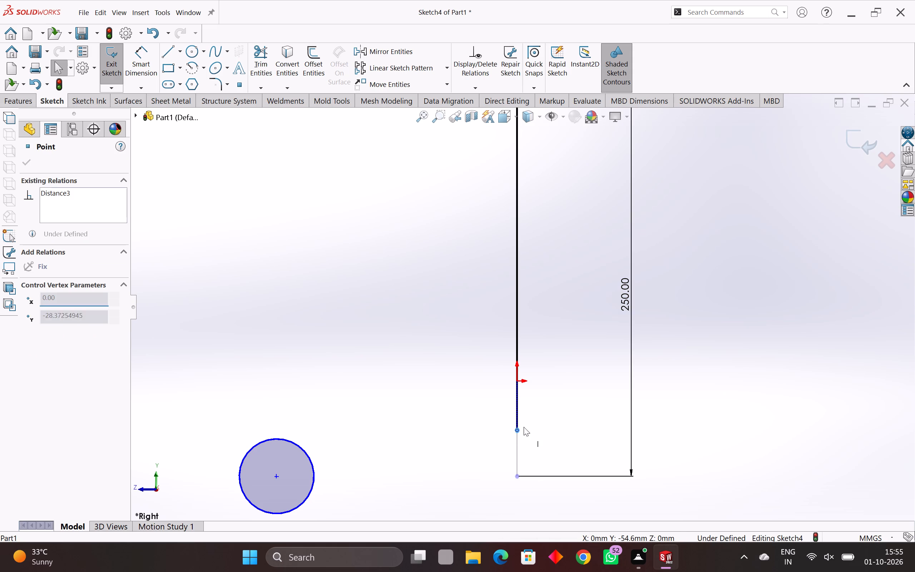
pyautogui.moveTo(524, 427); pyautogui.dragTo(518, 378)
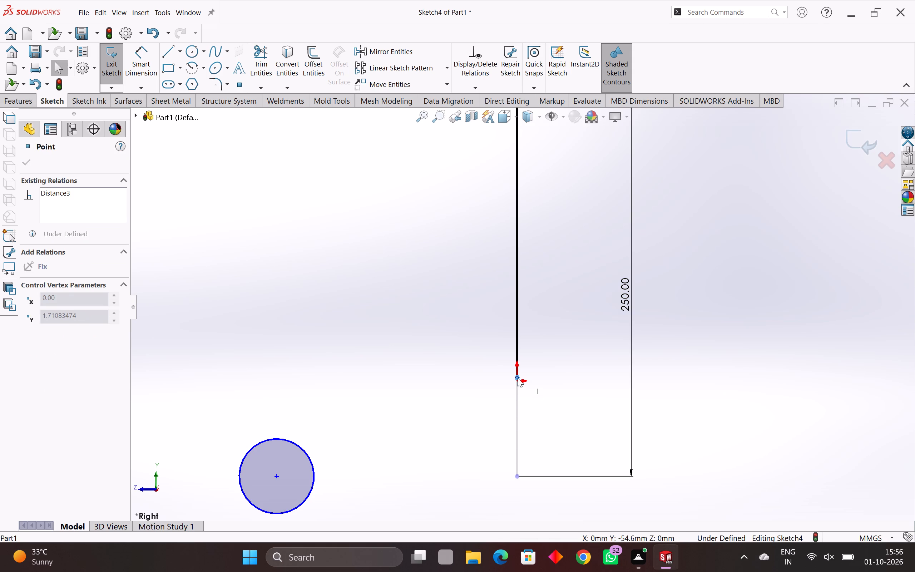
pyautogui.moveTo(518, 378); pyautogui.dragTo(517, 380)
pyautogui.press('Escape')
pyautogui.press('Escape')
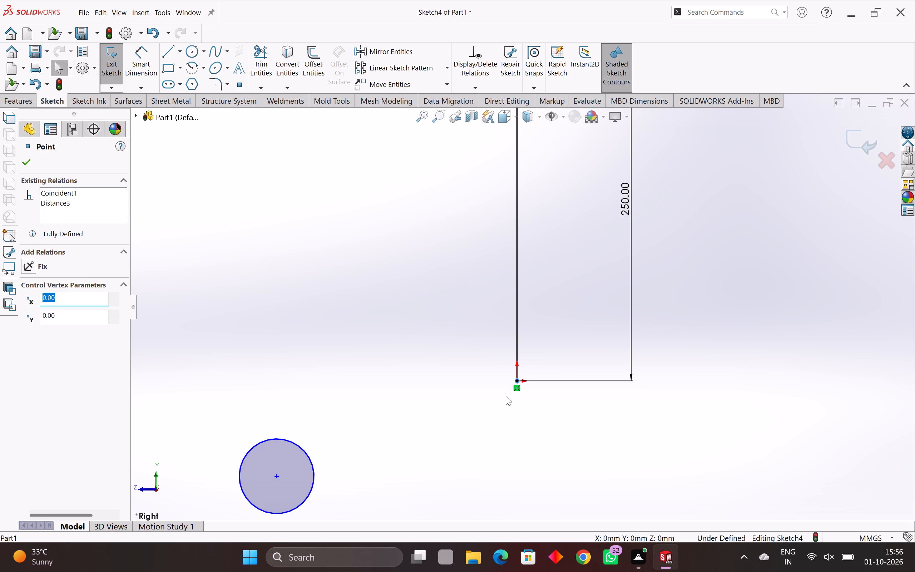
# Move the circle's centre level with the origin, about 94 mm to the left of the vertical line.
pyautogui.click(277, 477)
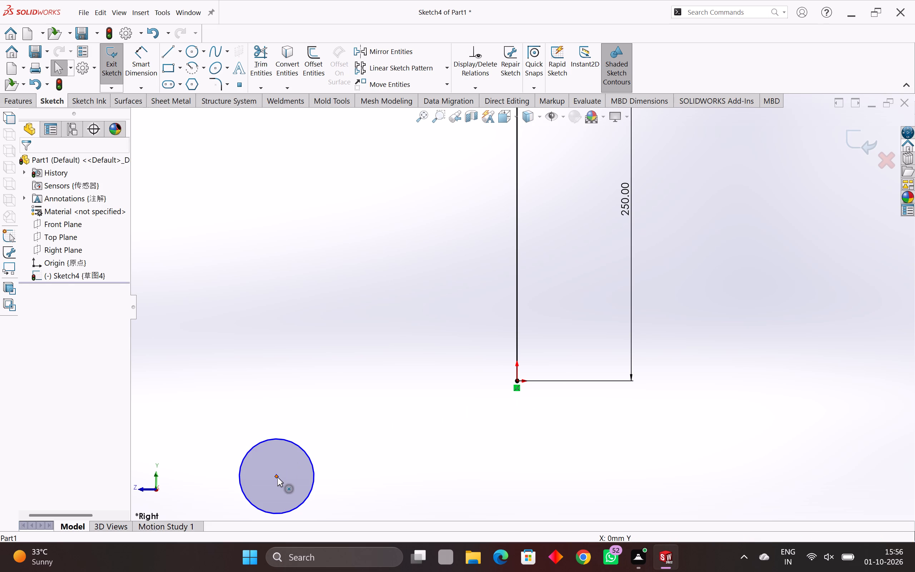
pyautogui.moveTo(276, 476); pyautogui.dragTo(308, 402)
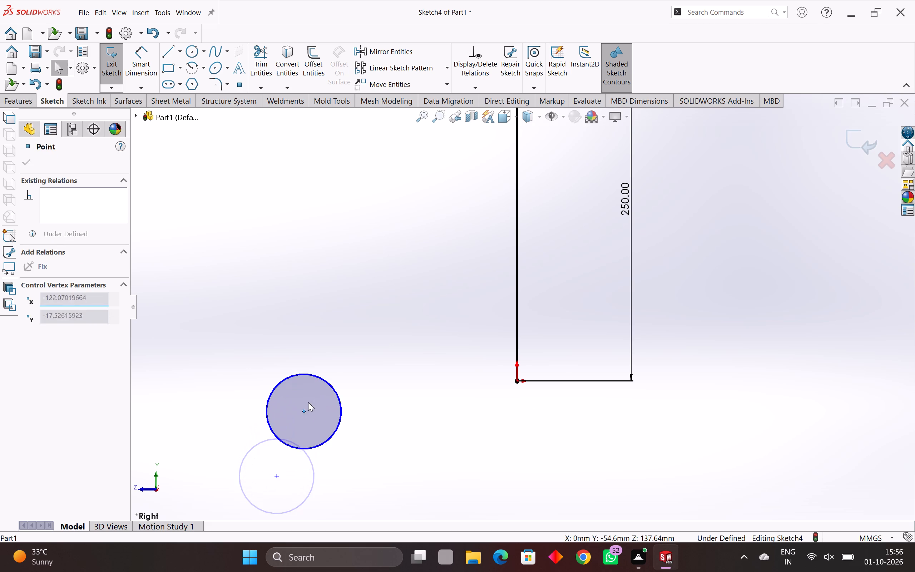
pyautogui.moveTo(308, 402); pyautogui.dragTo(319, 390)
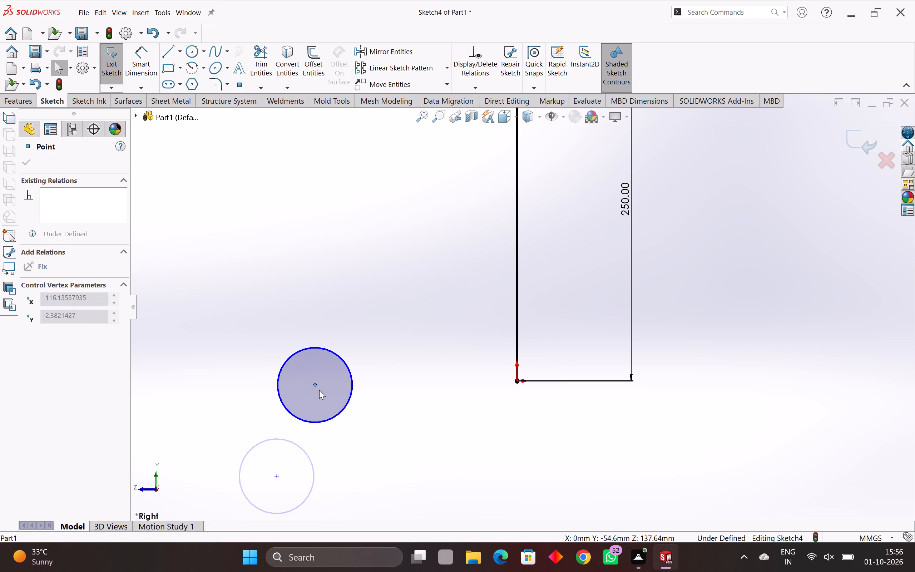
pyautogui.moveTo(319, 390); pyautogui.dragTo(369, 385)
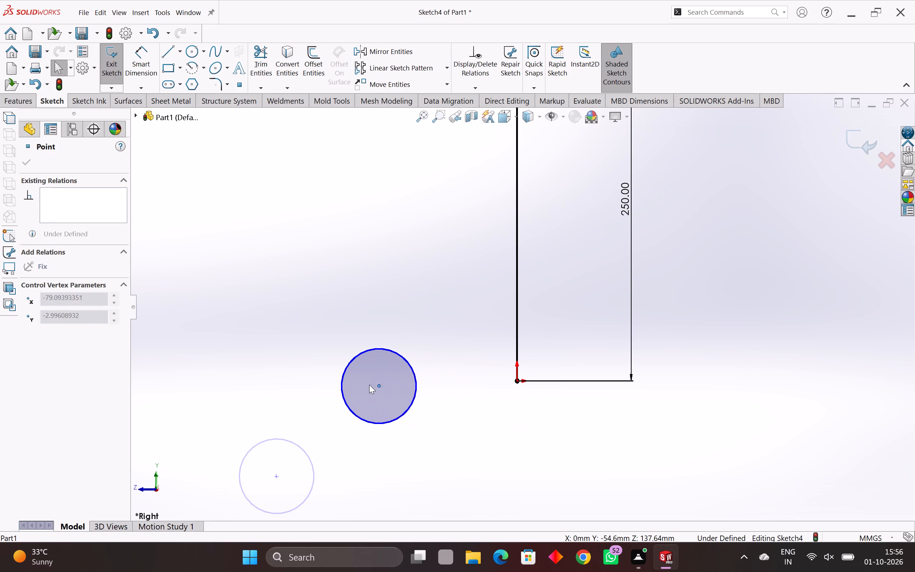
pyautogui.moveTo(369, 385); pyautogui.dragTo(353, 384)
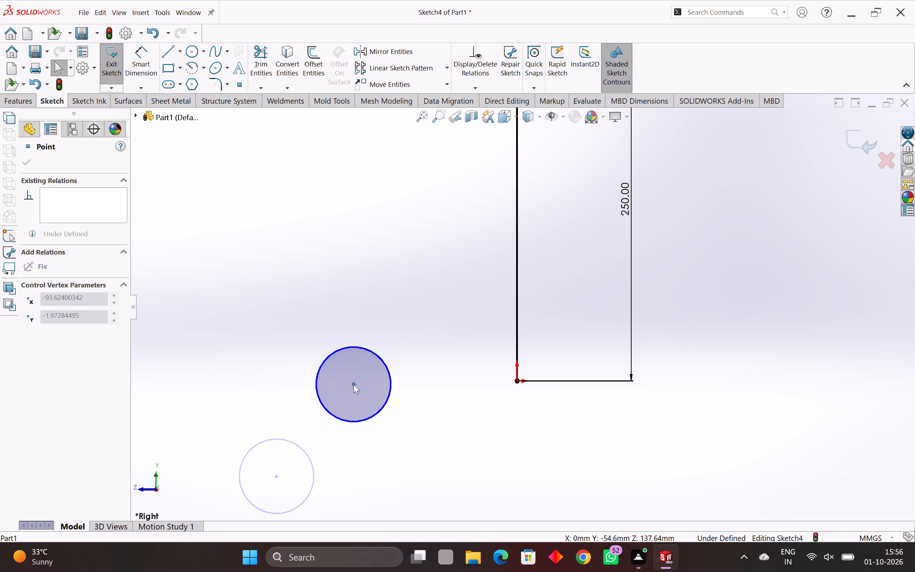
pyautogui.moveTo(353, 384); pyautogui.dragTo(353, 382)
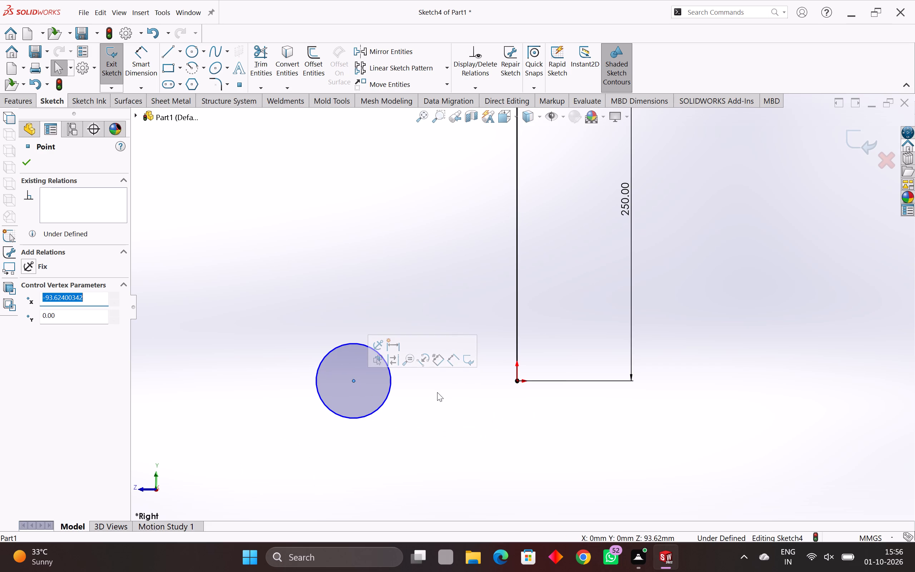
pyautogui.press('Escape')
pyautogui.press('Escape')
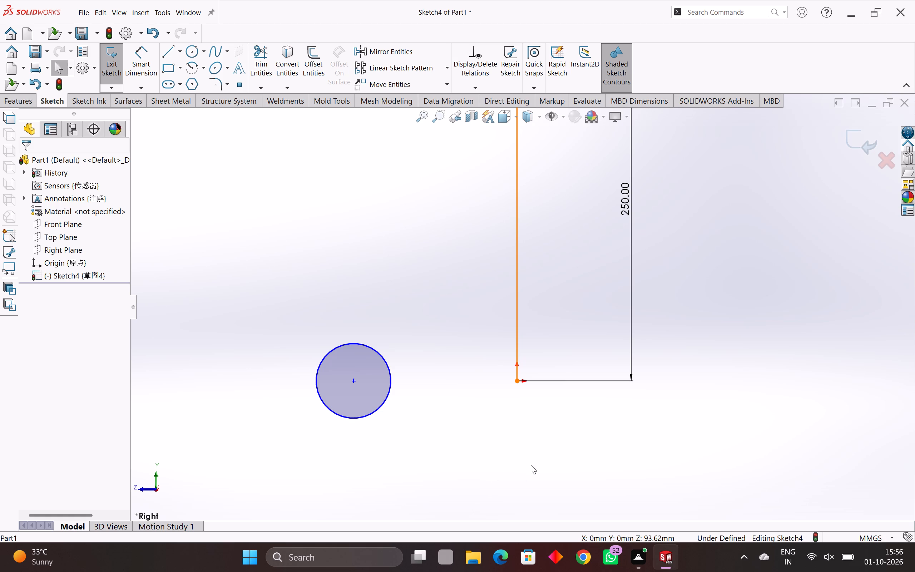
# Add a Horizontal relation between the circle's centre and the vertical line's lower endpoint.
pyautogui.scroll(-2, 546, 414)
pyautogui.scroll(-2, 496, 391)
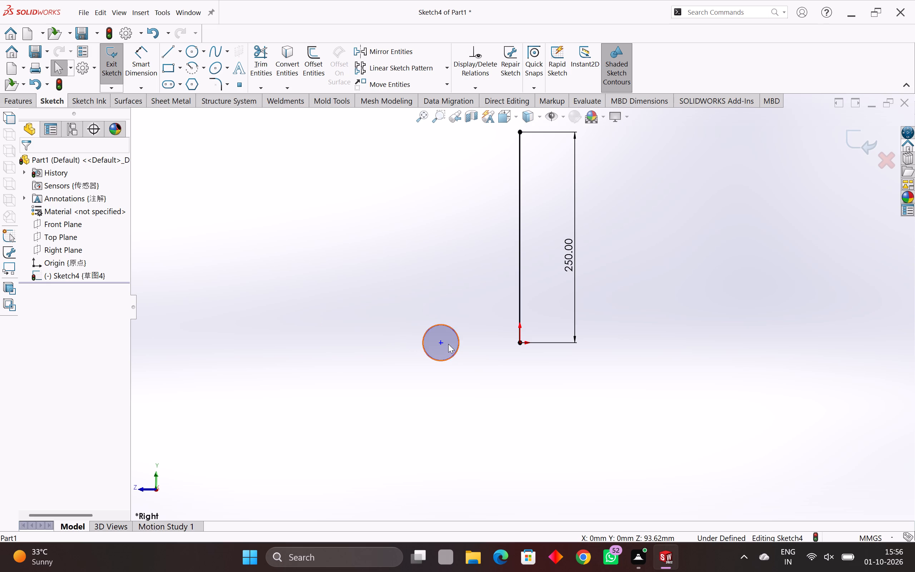
pyautogui.scroll(4, 448, 344)
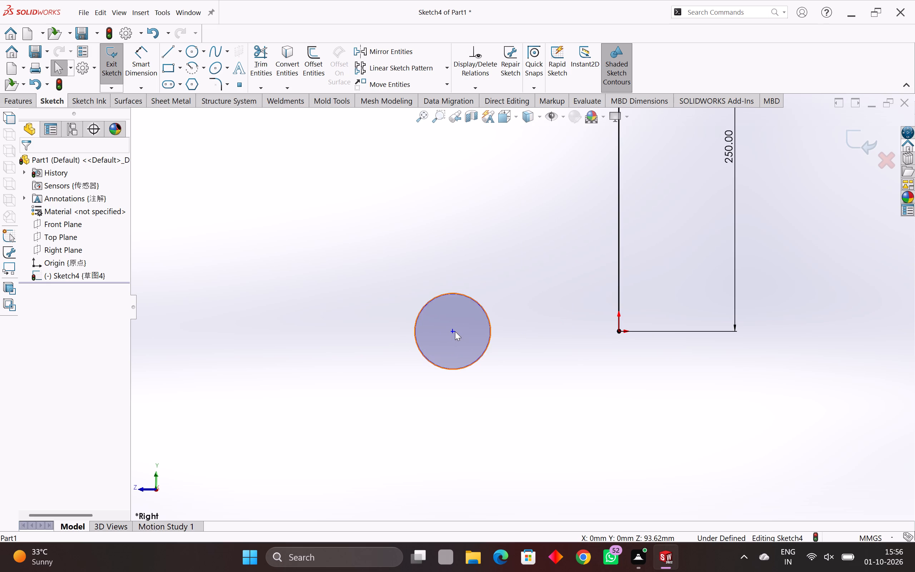
pyautogui.click(452, 329)
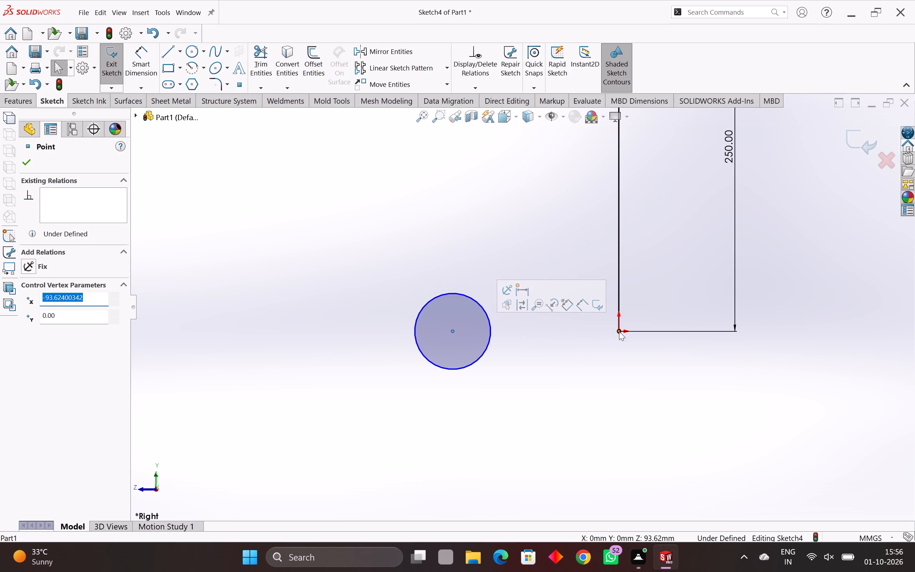
pyautogui.keyDown('ctrl'); pyautogui.click(617, 330); pyautogui.keyUp('ctrl')
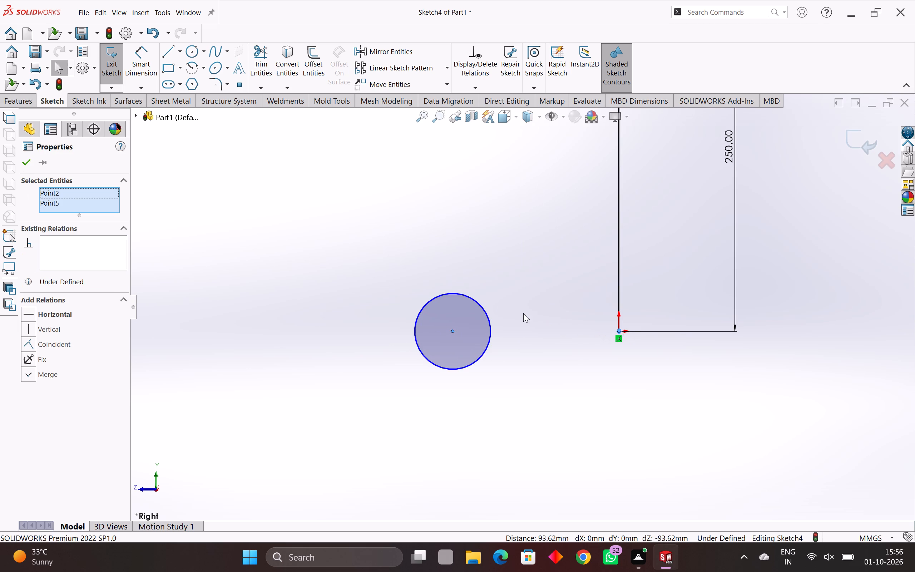
pyautogui.click(40, 312)
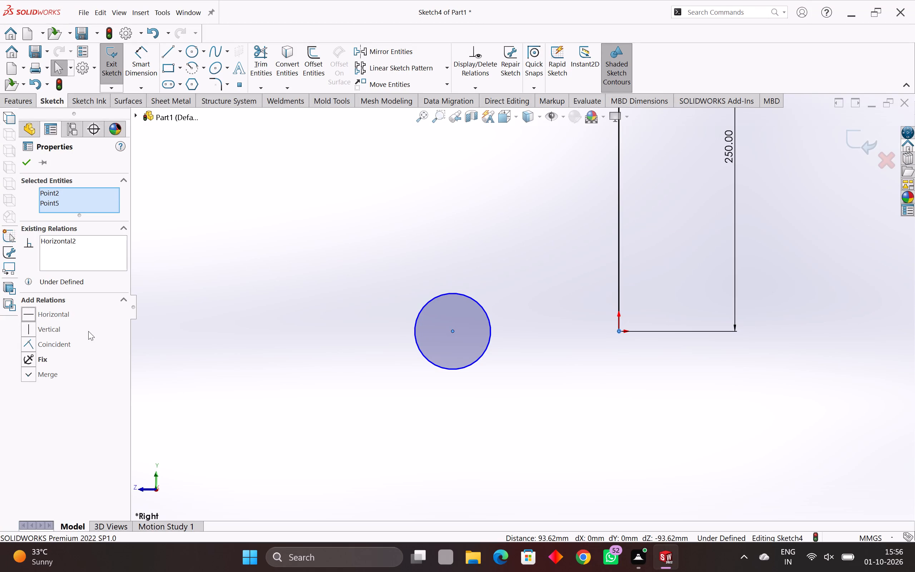
pyautogui.click(29, 166)
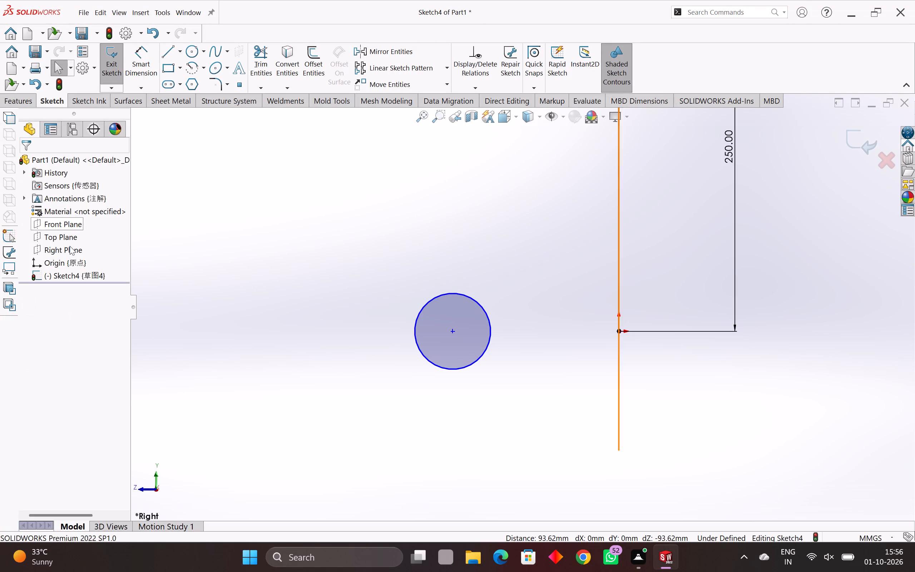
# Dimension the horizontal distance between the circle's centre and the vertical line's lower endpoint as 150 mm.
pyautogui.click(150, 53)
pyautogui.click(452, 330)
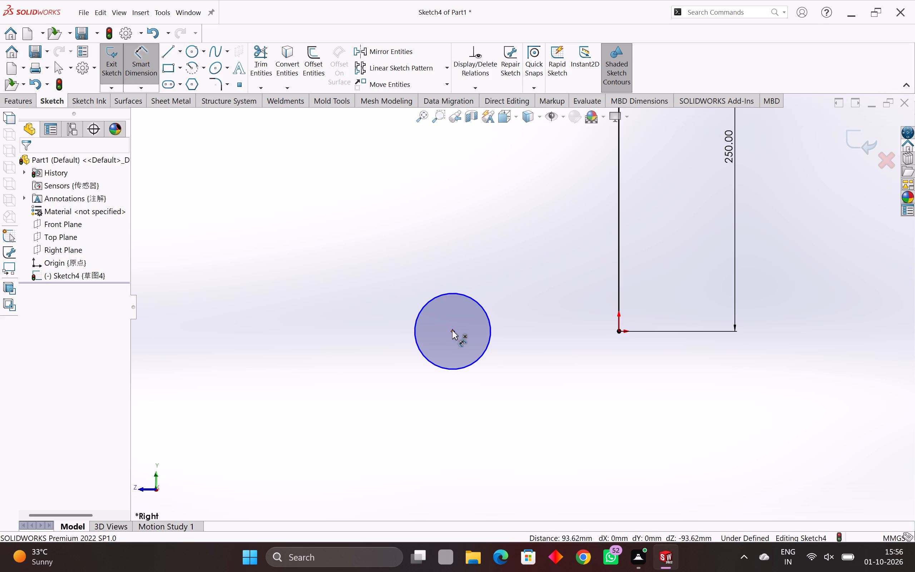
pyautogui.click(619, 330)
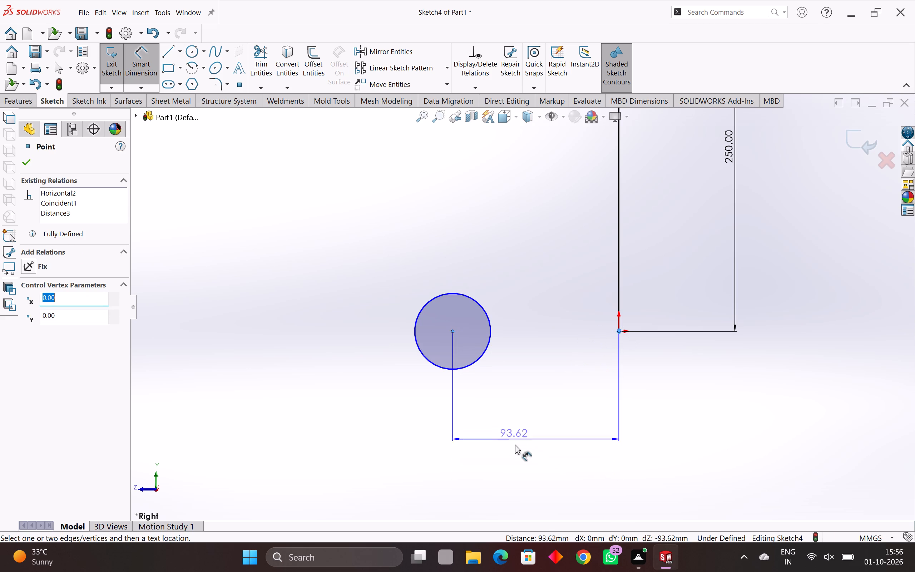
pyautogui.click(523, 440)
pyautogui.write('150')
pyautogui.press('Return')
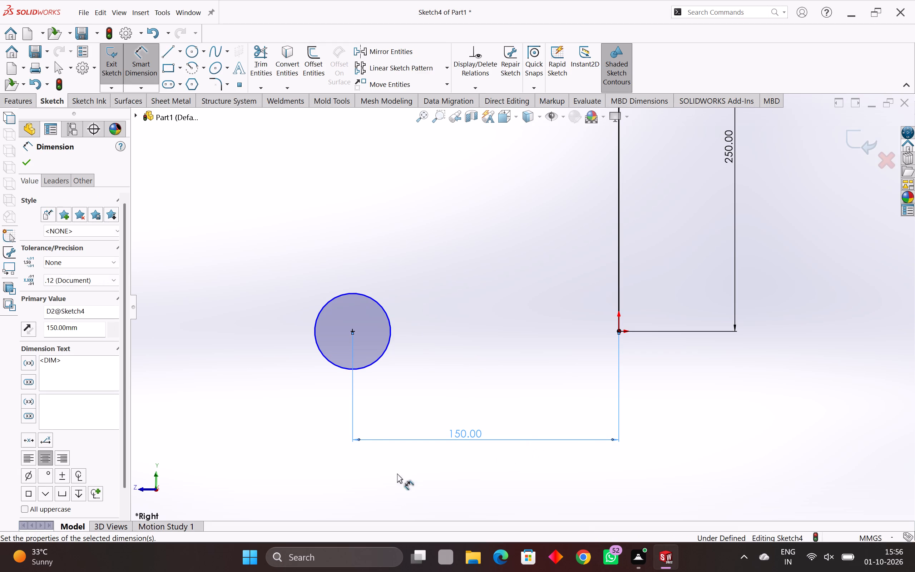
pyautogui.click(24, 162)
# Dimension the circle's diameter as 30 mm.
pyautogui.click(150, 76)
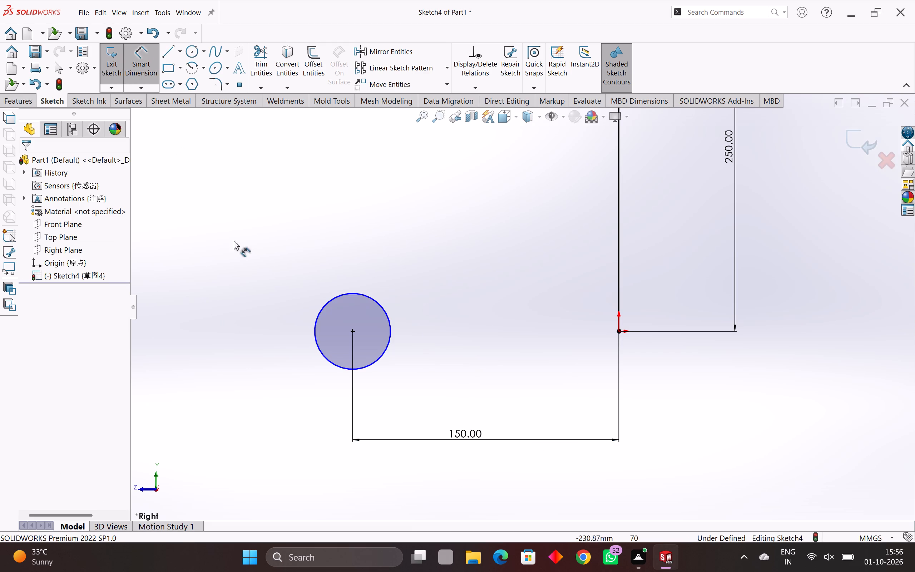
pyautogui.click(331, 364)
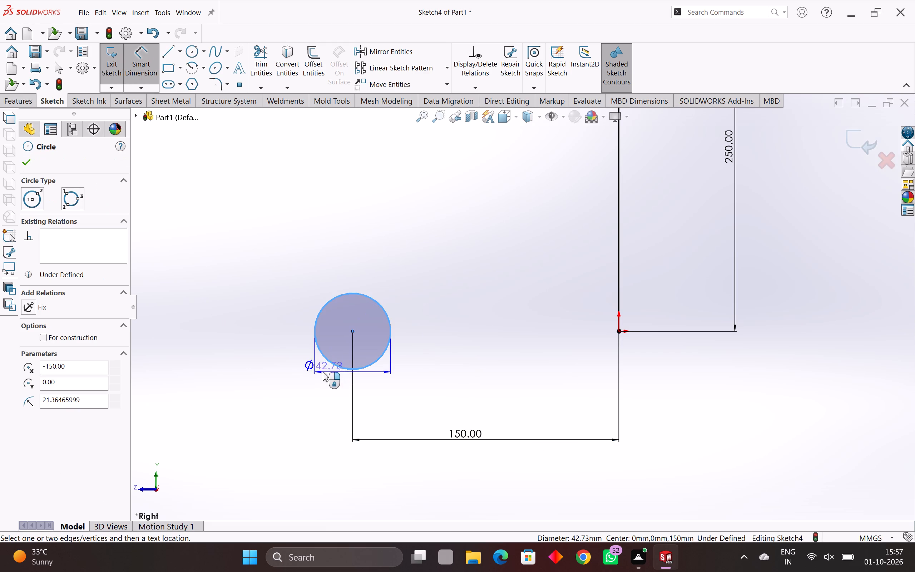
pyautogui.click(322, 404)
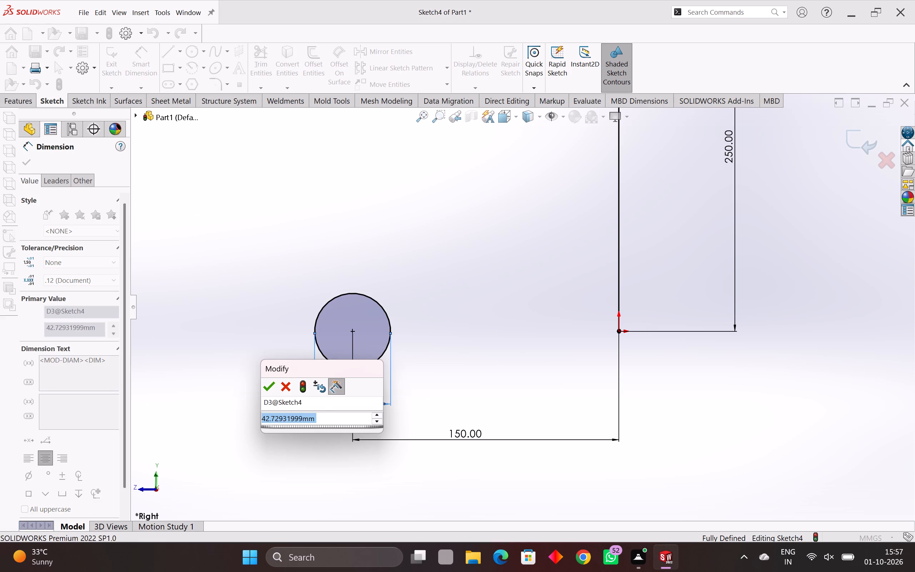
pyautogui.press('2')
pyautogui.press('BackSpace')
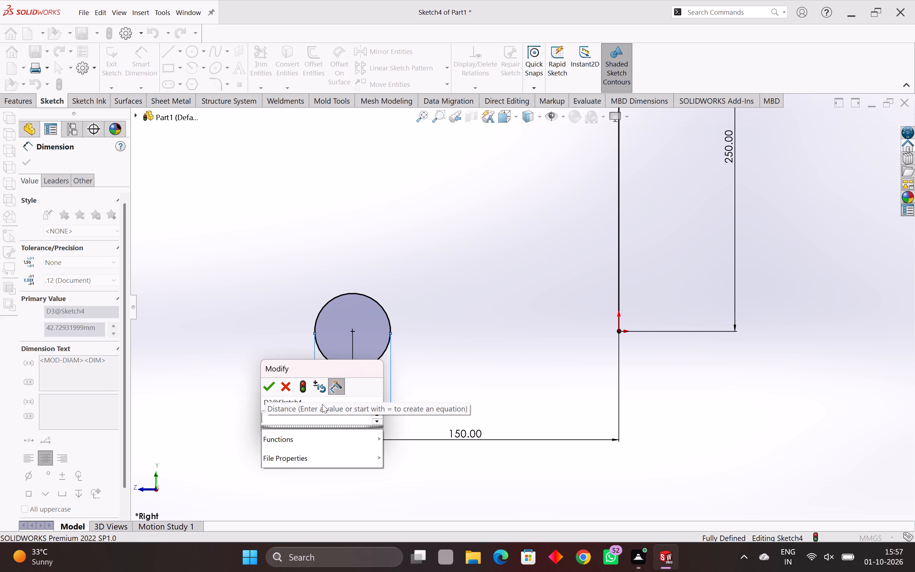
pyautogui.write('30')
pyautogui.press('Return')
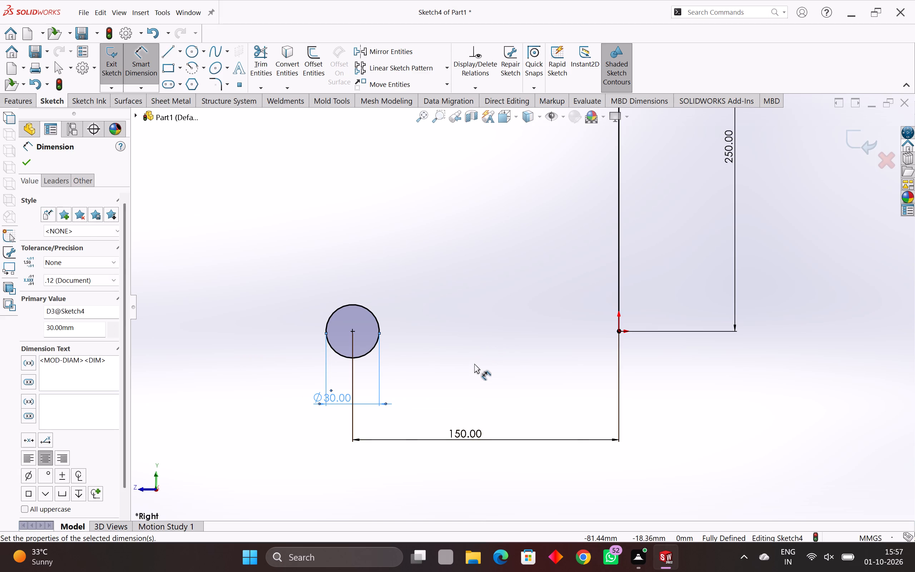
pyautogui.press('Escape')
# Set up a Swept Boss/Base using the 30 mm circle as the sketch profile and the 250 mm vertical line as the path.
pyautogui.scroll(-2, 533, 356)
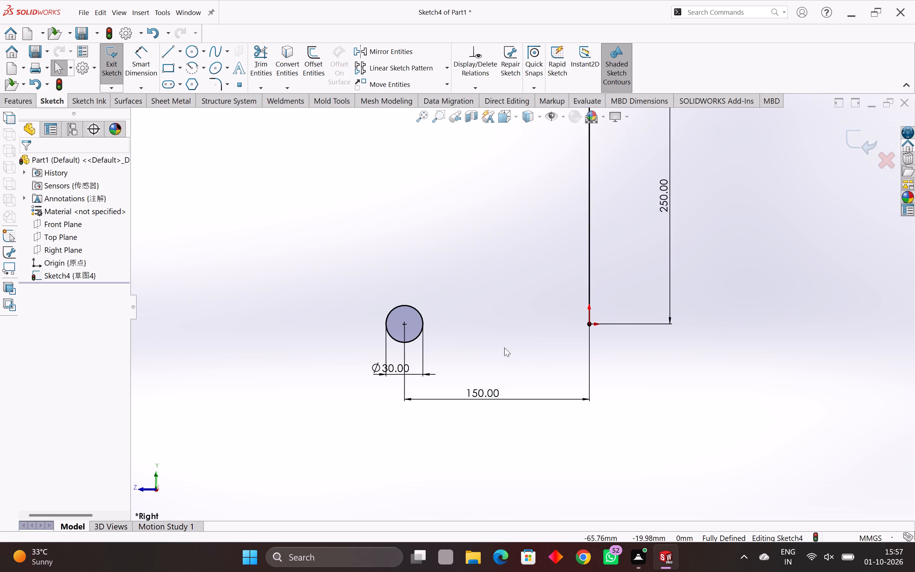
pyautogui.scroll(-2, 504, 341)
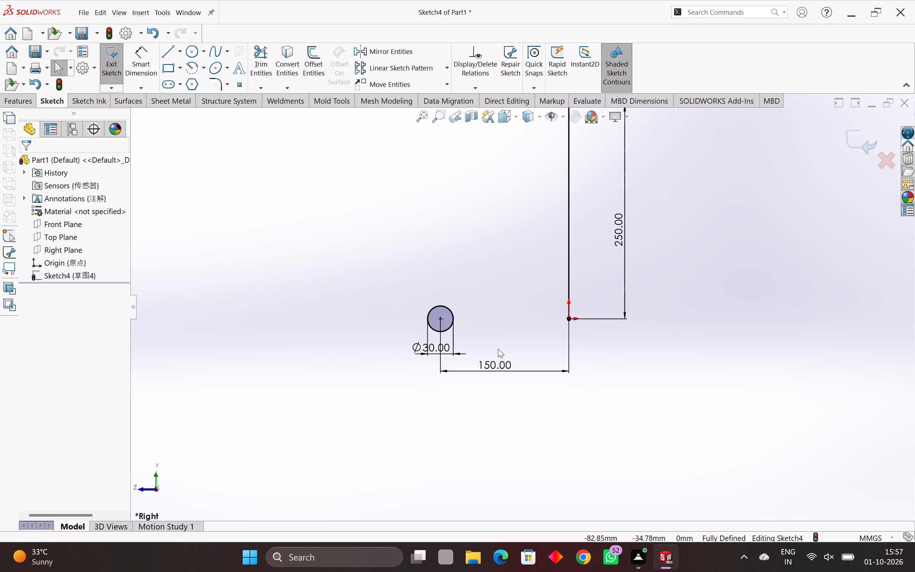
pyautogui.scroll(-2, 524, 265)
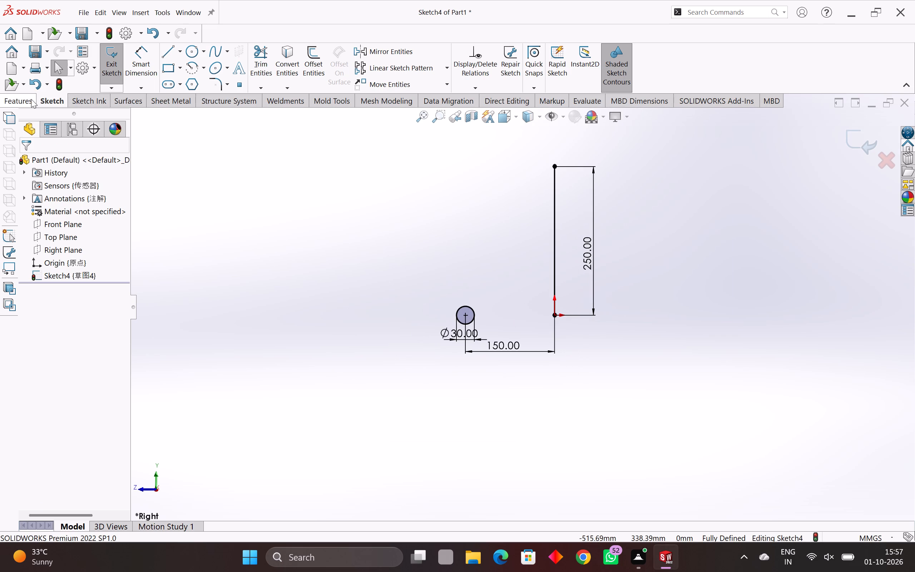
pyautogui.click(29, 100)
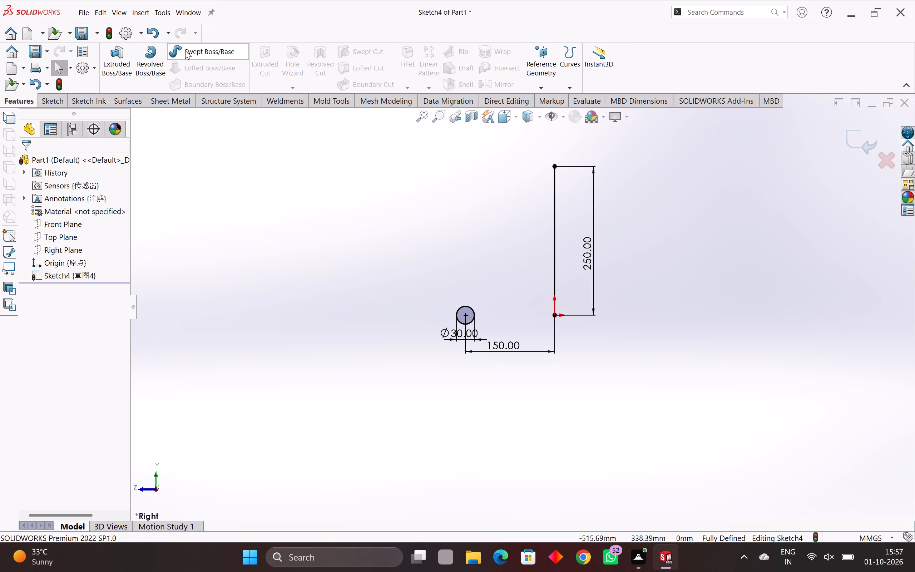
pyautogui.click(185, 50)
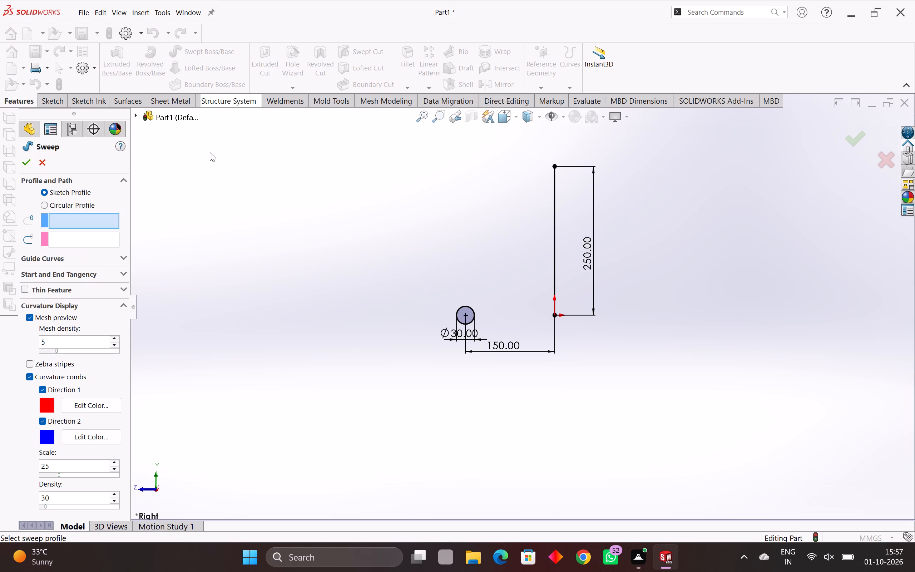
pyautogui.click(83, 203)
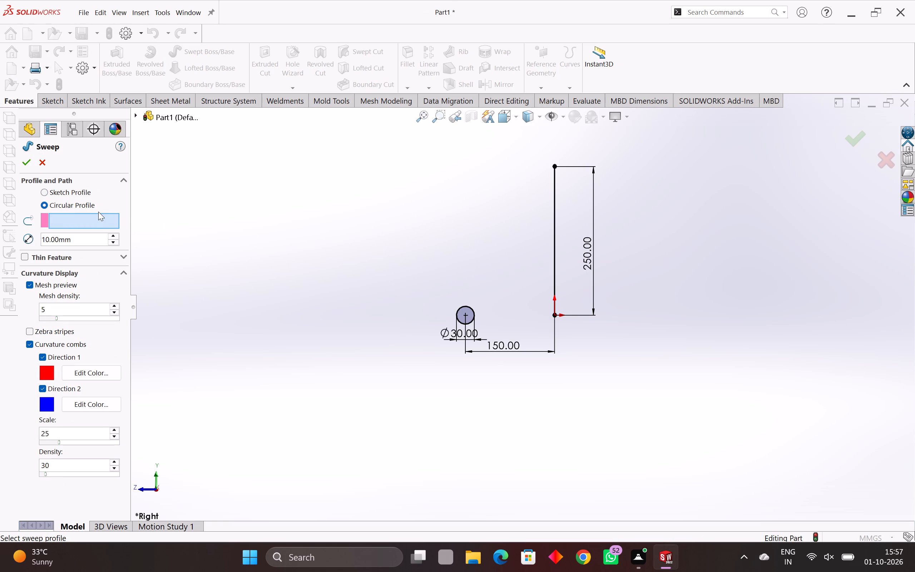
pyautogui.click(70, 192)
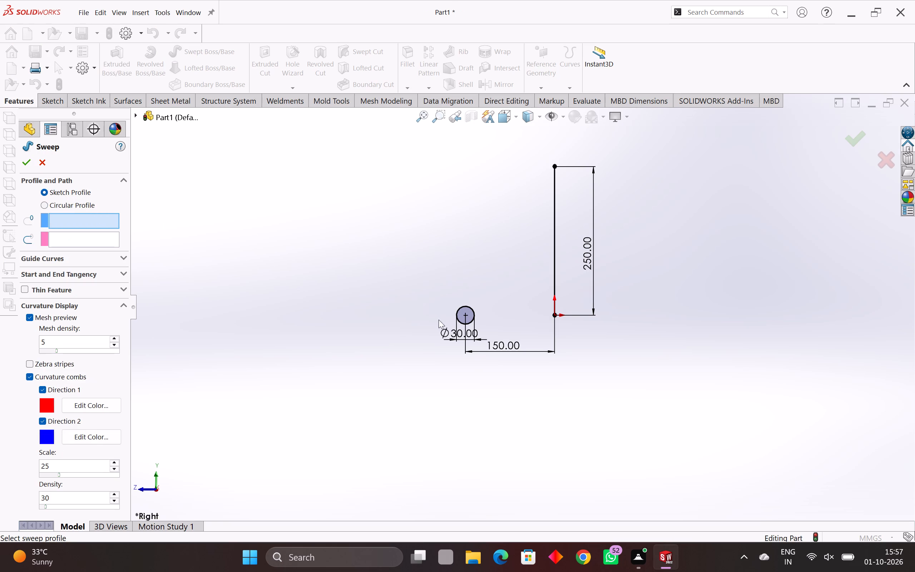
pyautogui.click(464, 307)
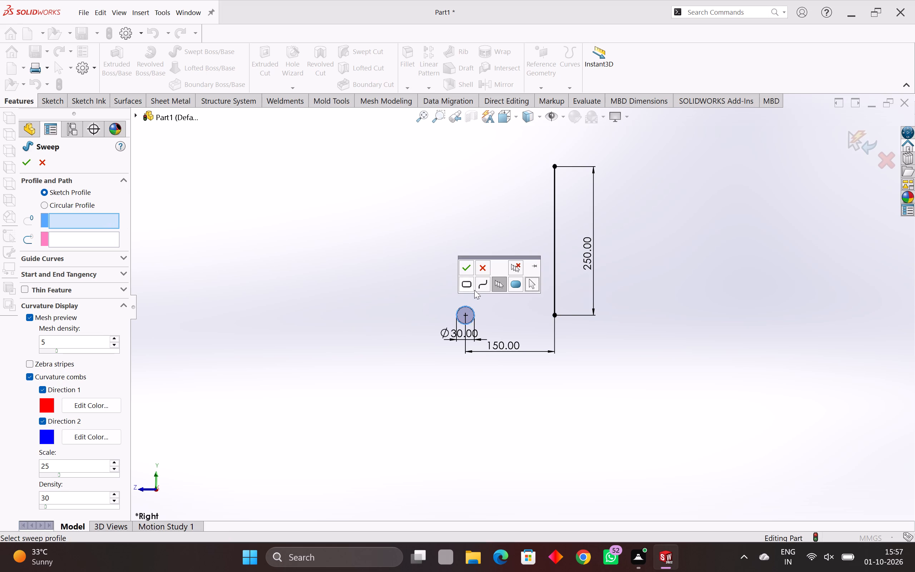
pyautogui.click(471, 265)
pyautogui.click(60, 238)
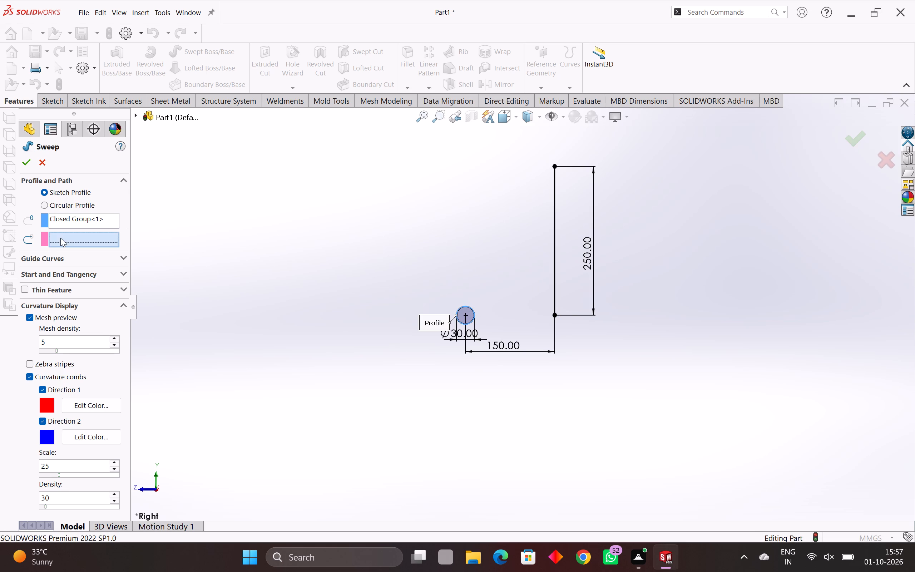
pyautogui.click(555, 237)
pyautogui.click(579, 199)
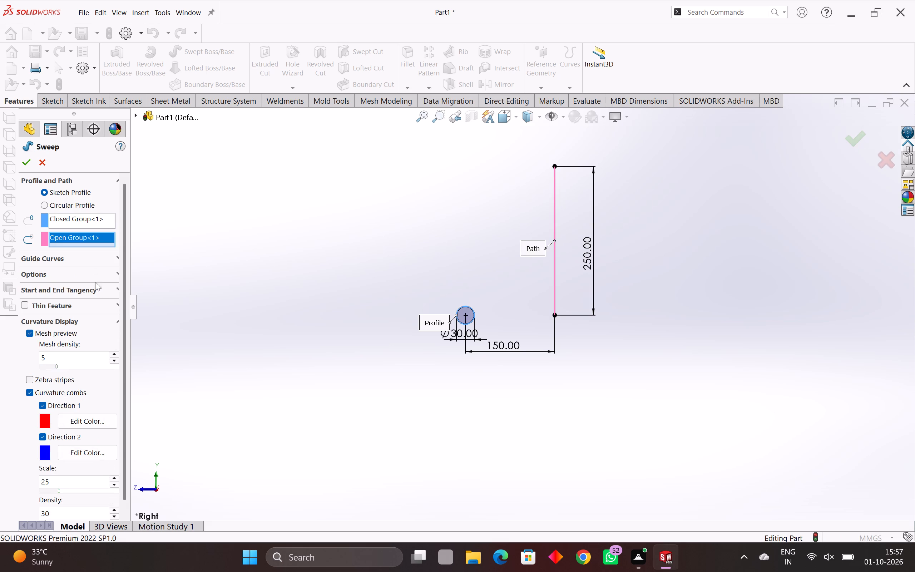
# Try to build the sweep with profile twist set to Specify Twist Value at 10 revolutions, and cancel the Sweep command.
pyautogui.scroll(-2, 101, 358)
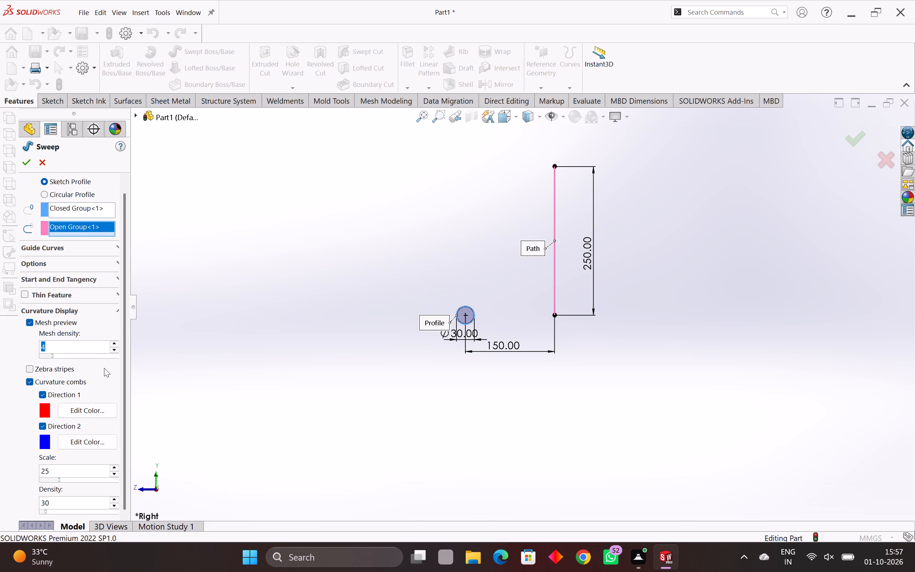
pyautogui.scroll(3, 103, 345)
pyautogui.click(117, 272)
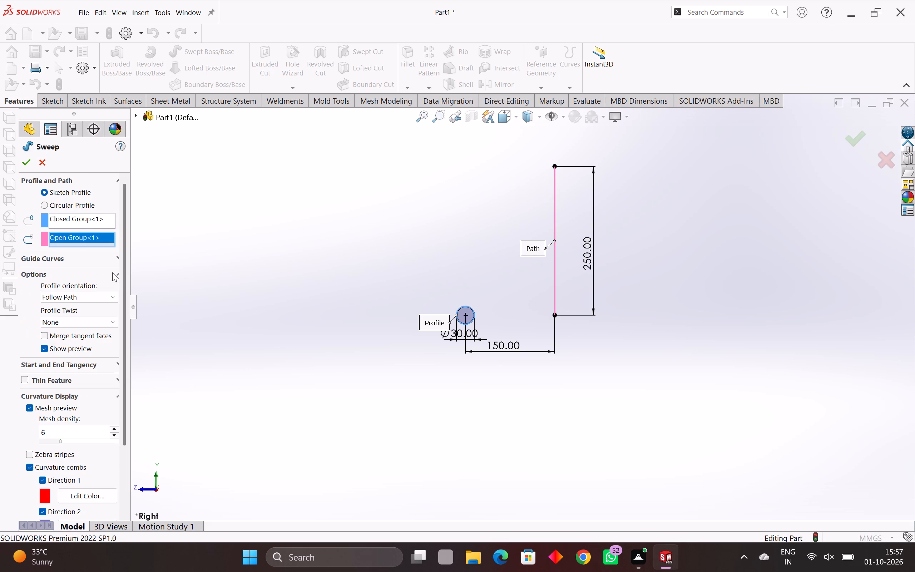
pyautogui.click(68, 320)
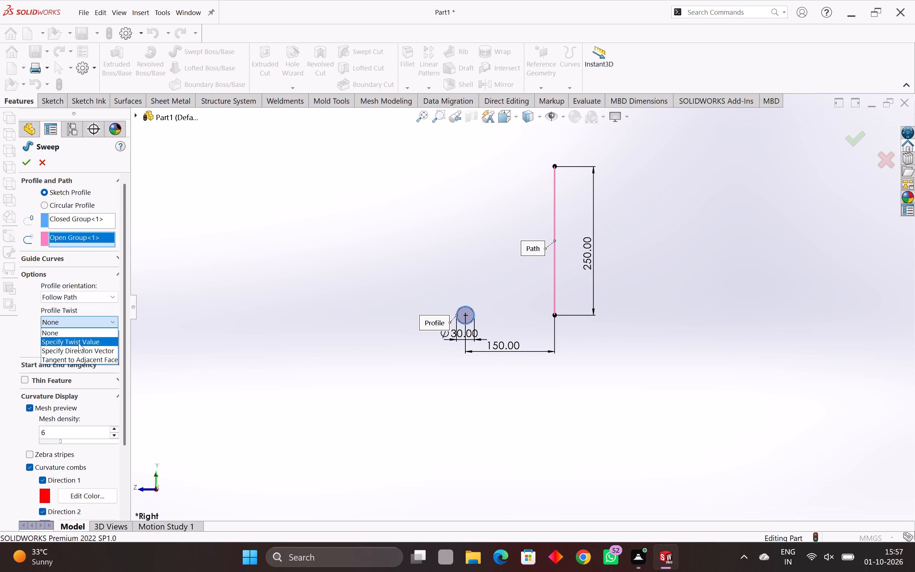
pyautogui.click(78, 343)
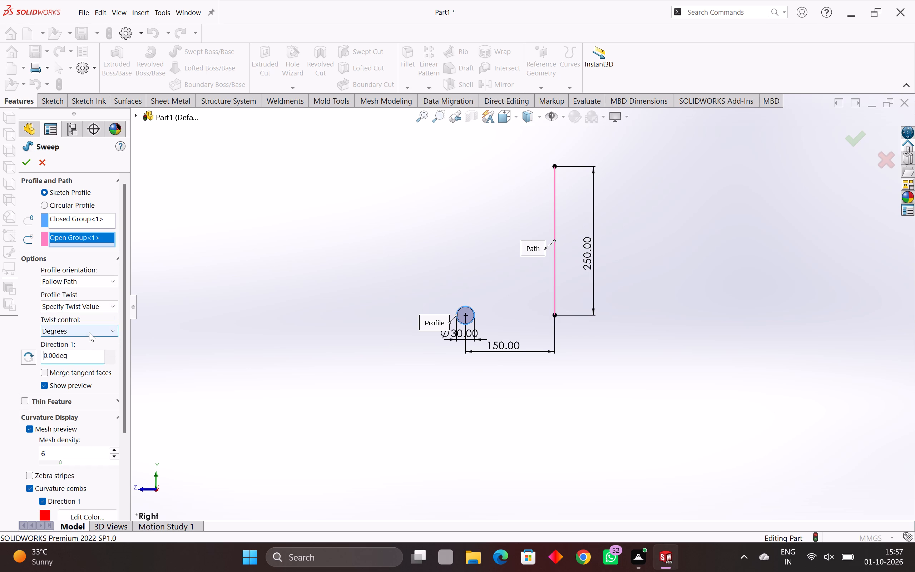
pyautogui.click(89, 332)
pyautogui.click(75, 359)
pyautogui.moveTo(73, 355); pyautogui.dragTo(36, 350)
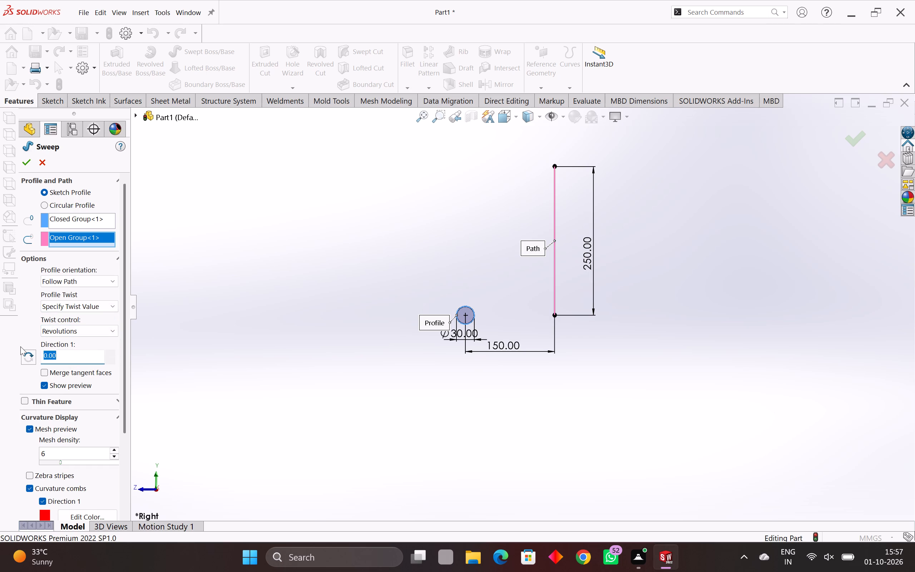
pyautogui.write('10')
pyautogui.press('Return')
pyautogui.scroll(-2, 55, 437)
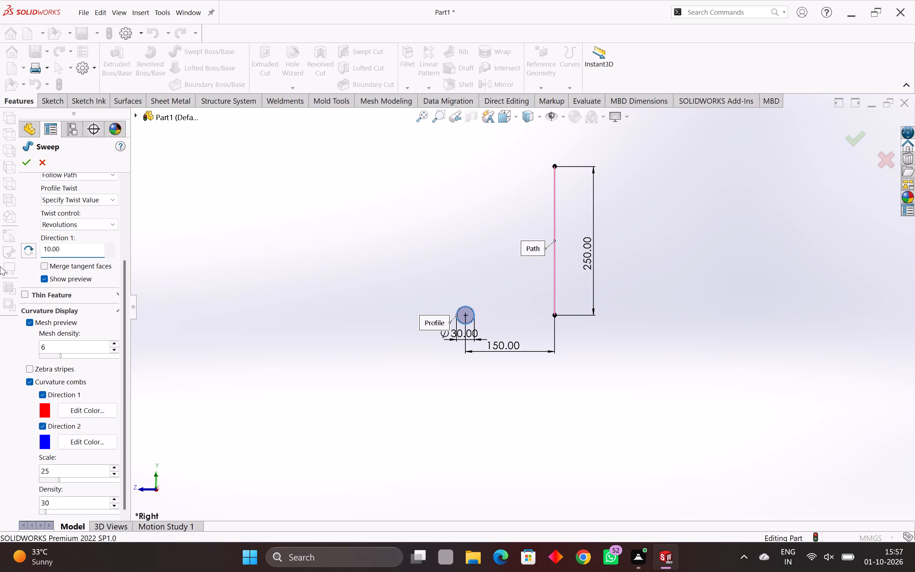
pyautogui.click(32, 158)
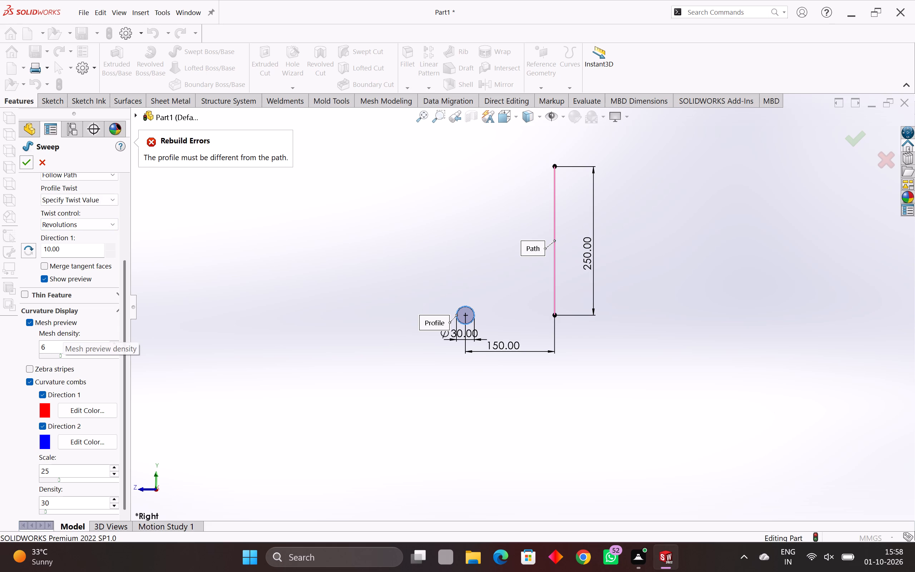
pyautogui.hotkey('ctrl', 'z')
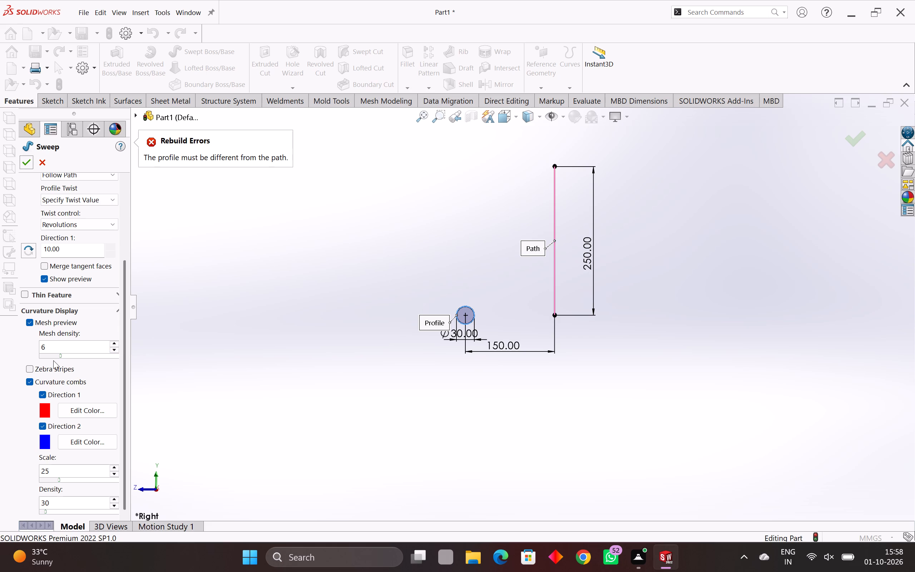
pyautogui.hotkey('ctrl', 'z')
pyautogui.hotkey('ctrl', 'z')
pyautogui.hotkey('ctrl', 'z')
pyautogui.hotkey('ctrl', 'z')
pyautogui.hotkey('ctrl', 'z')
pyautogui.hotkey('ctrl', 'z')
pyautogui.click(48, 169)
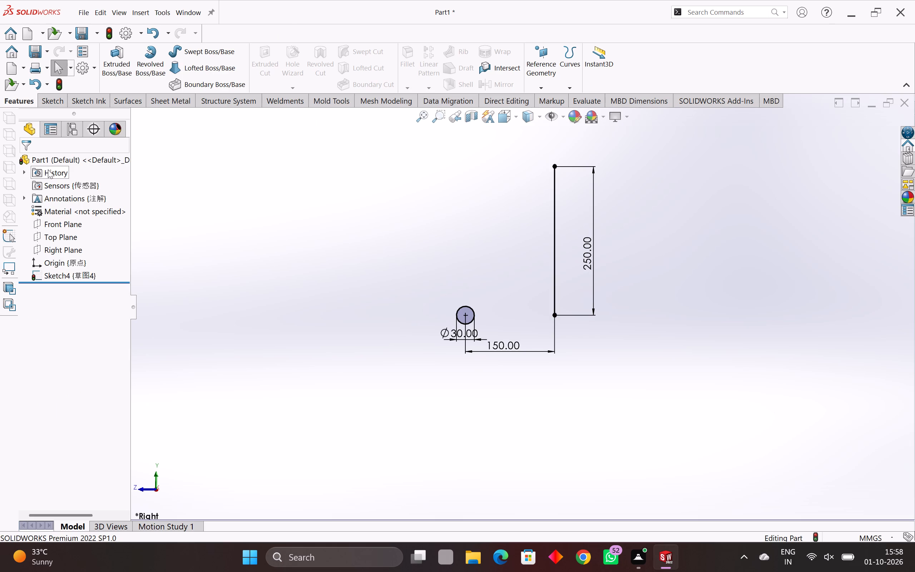
# Undo the circle's dimensions, Horizontal relation and move, keeping the vertical line's lower endpoint coincident with the origin.
pyautogui.hotkey('ctrl', 'z')
pyautogui.hotkey('ctrl', 'z')
pyautogui.hotkey('ctrl', 'z')
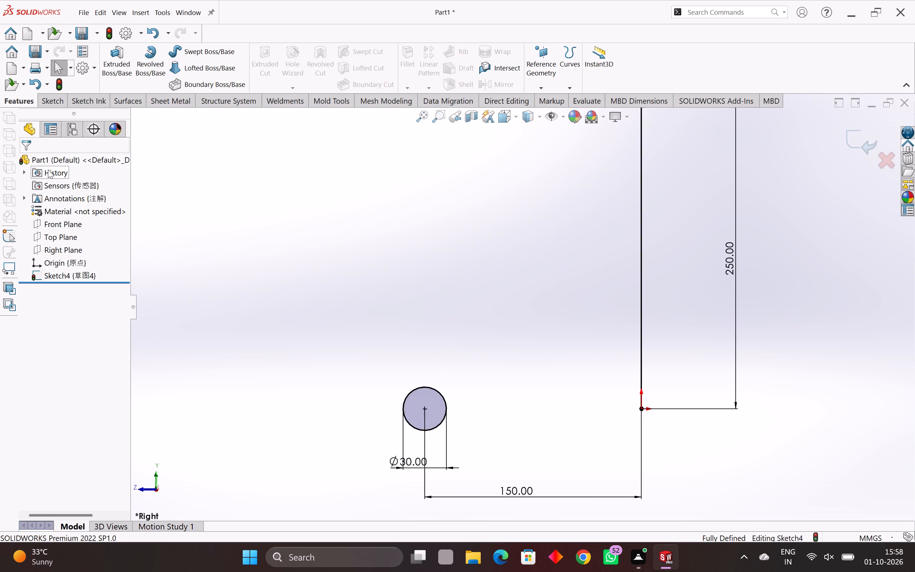
pyautogui.hotkey('ctrl', 'z')
pyautogui.hotkey('ctrl', 'z')
pyautogui.hotkey('ctrl', 'z')
pyautogui.hotkey('ctrl', 'z')
pyautogui.hotkey('ctrl', 'z')
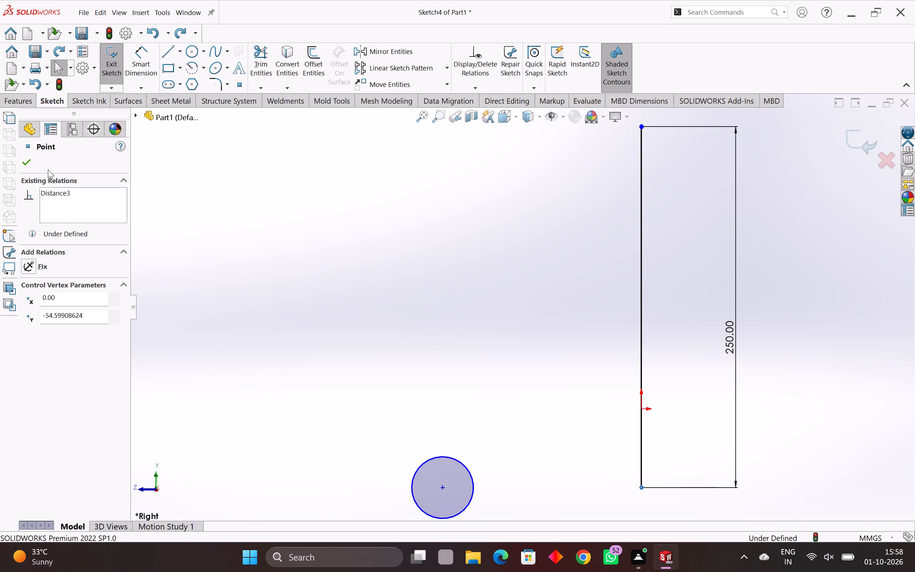
pyautogui.hotkey('ctrl', 'y')
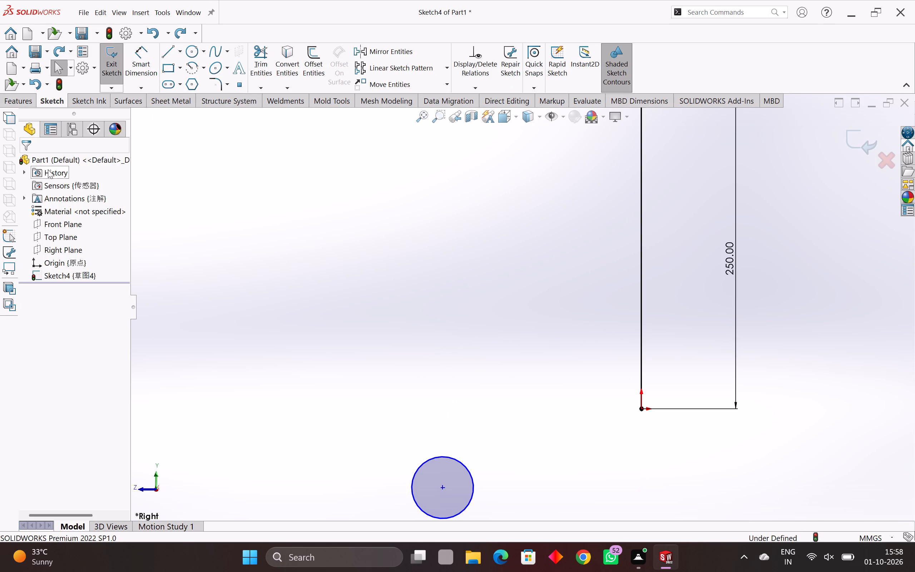
pyautogui.press('Escape')
pyautogui.press('Escape')
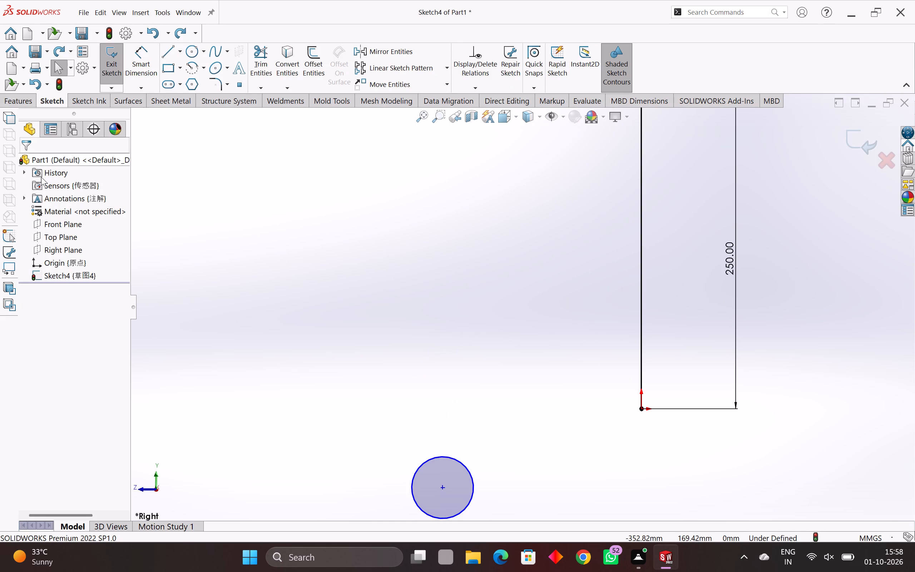
# Widen the feature tree area.
pyautogui.scroll(-6, 41, 177)
pyautogui.scroll(-3, 0, 218)
pyautogui.scroll(-1, 85, 228)
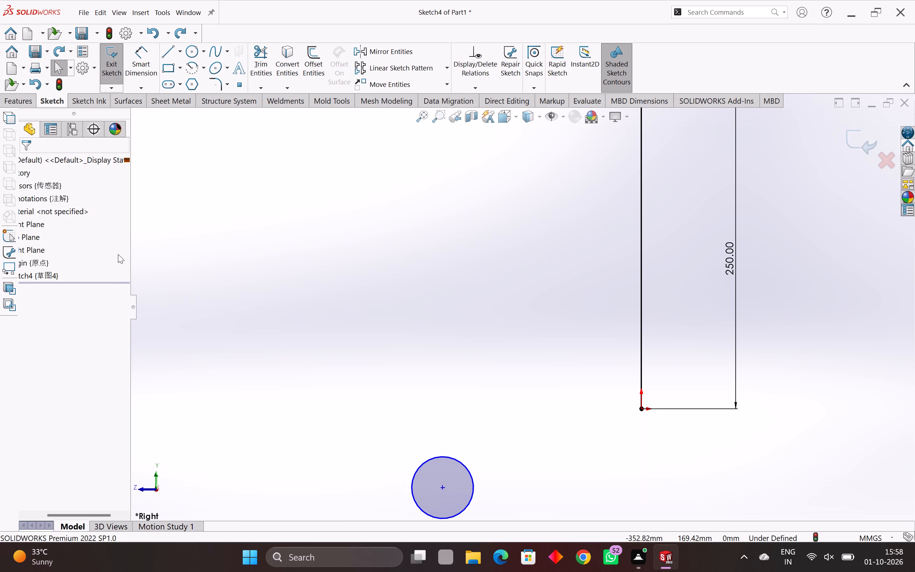
pyautogui.moveTo(135, 307); pyautogui.dragTo(160, 309)
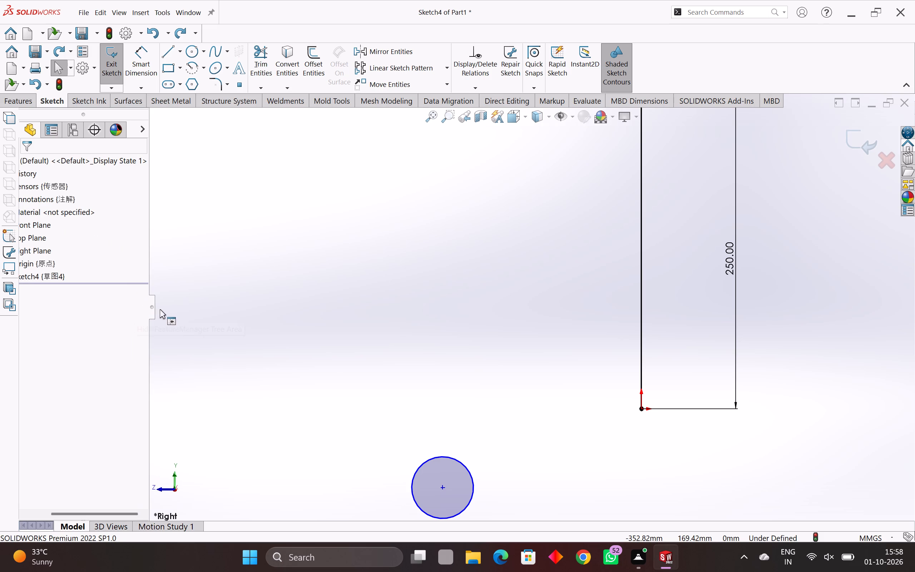
# Adjust the width of the feature tree area so the plane and sketch names are fully readable.
pyautogui.moveTo(160, 309); pyautogui.dragTo(223, 314)
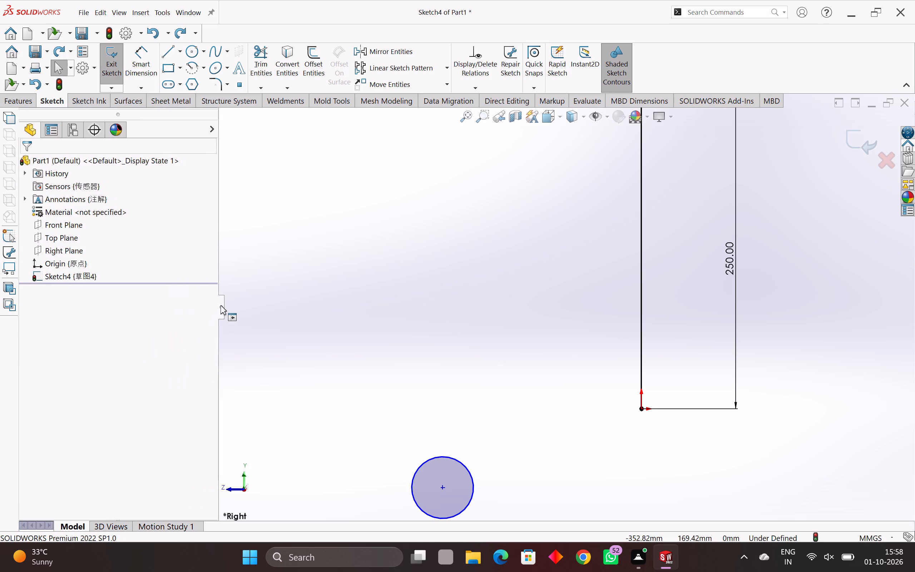
pyautogui.moveTo(221, 311); pyautogui.dragTo(199, 313)
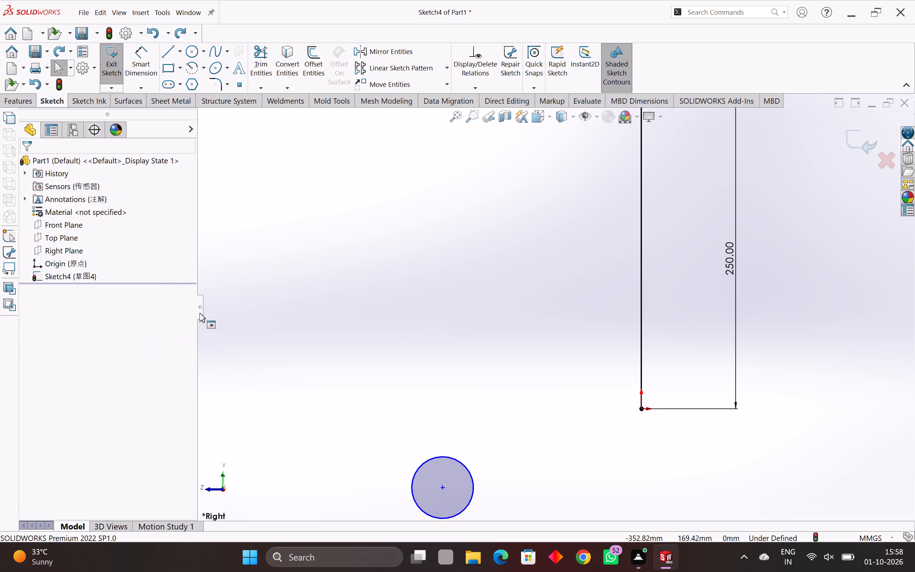
pyautogui.moveTo(199, 313); pyautogui.dragTo(188, 316)
pyautogui.moveTo(188, 311); pyautogui.dragTo(180, 313)
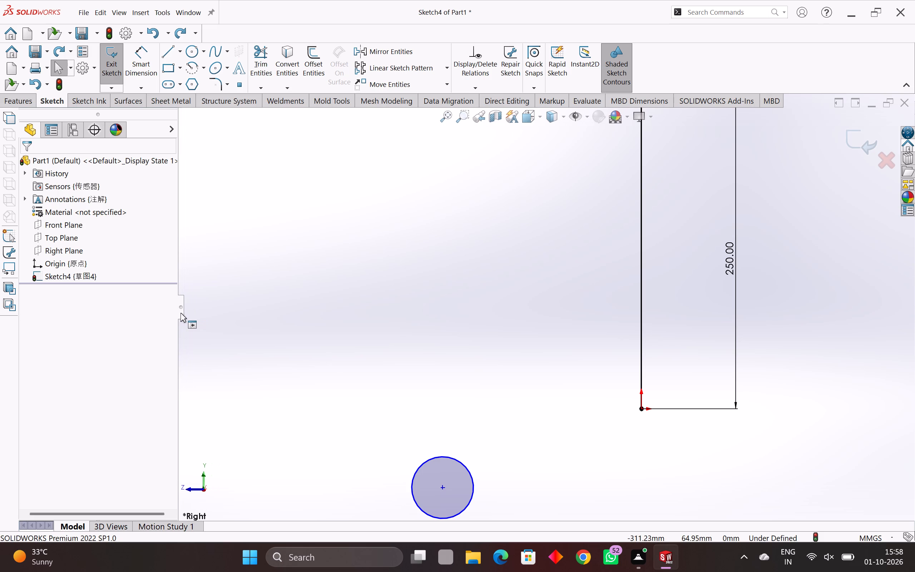
pyautogui.moveTo(180, 313); pyautogui.dragTo(181, 317)
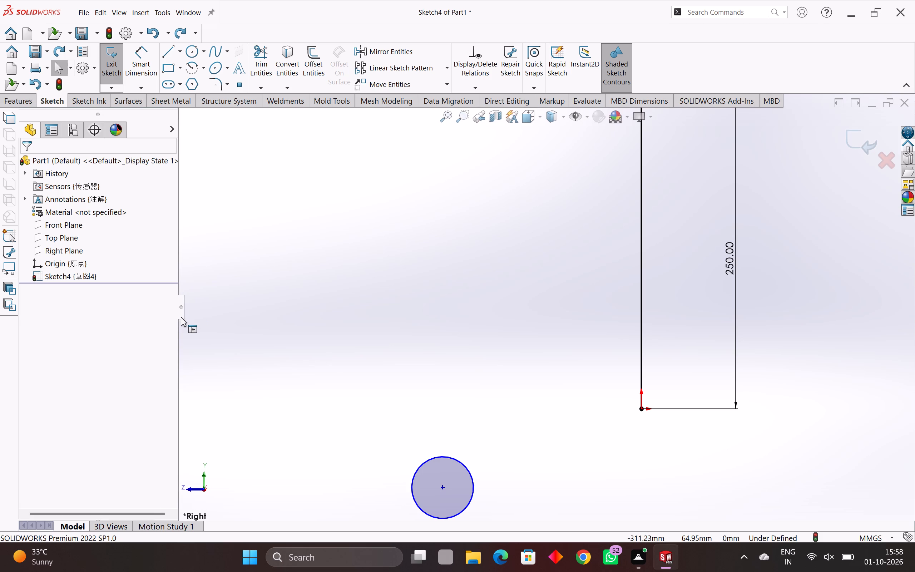
pyautogui.moveTo(181, 317); pyautogui.dragTo(182, 322)
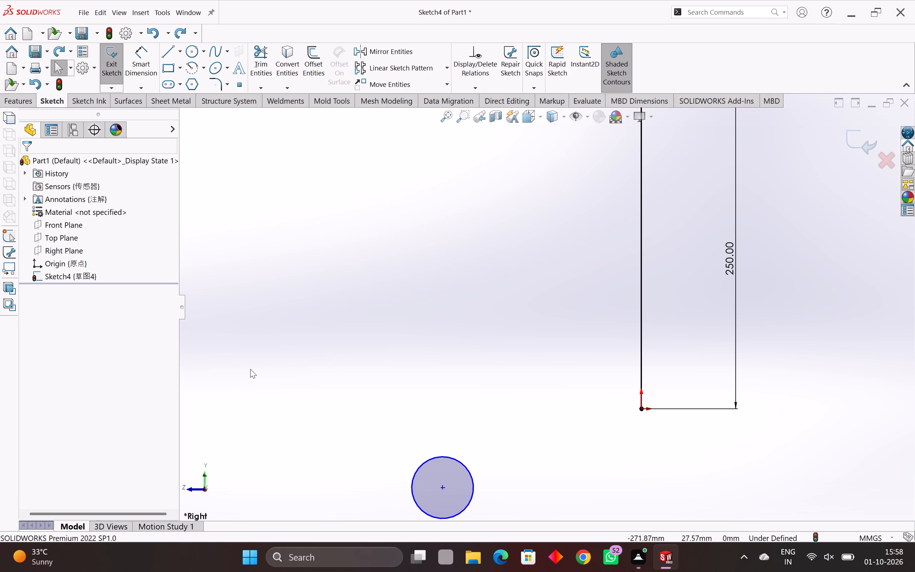
# Delete the circle beside the 250 mm vertical line and exit the sketch.
pyautogui.scroll(-2, 525, 358)
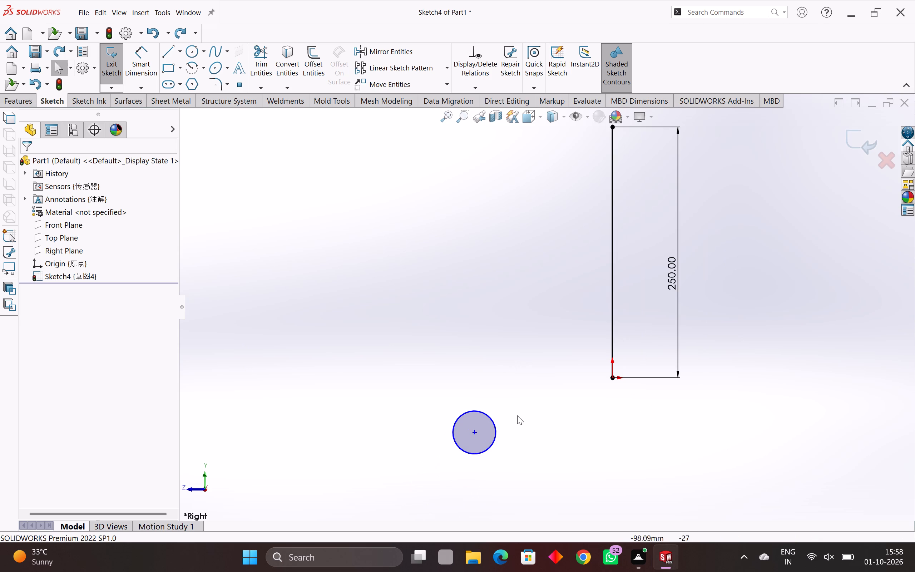
pyautogui.moveTo(538, 378); pyautogui.dragTo(395, 478)
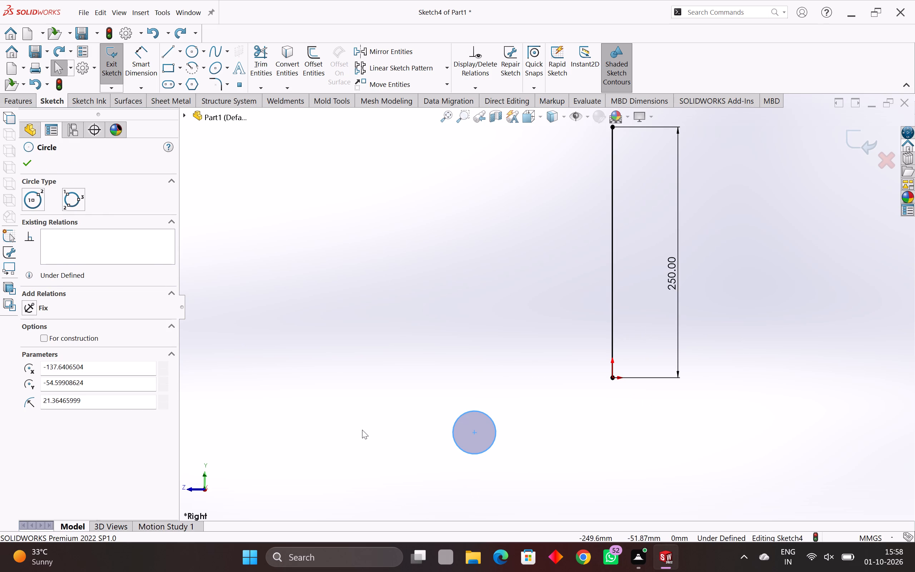
pyautogui.press('Delete')
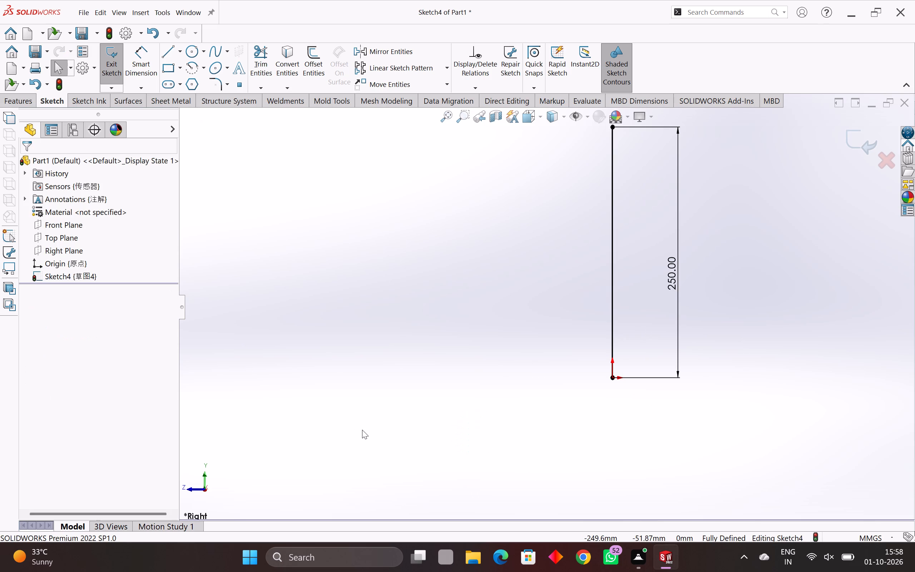
pyautogui.click(107, 70)
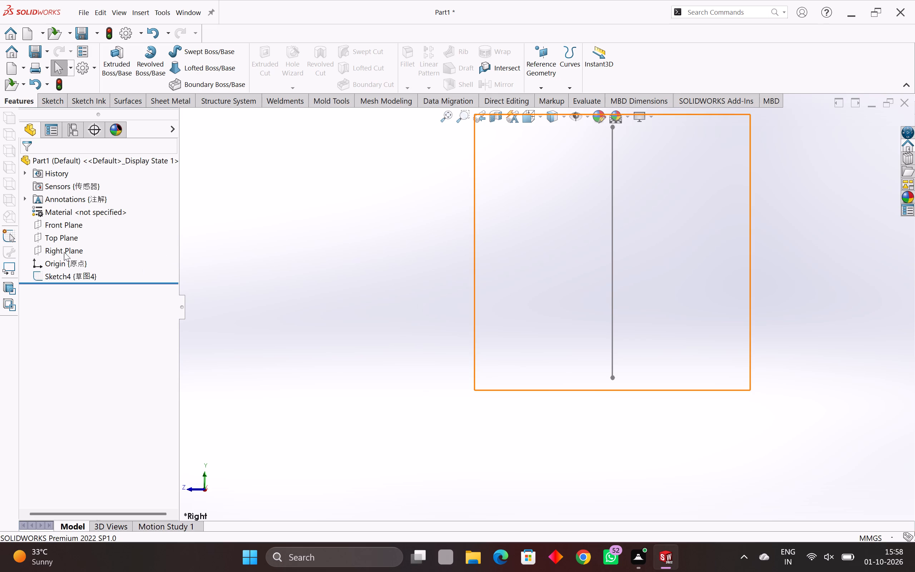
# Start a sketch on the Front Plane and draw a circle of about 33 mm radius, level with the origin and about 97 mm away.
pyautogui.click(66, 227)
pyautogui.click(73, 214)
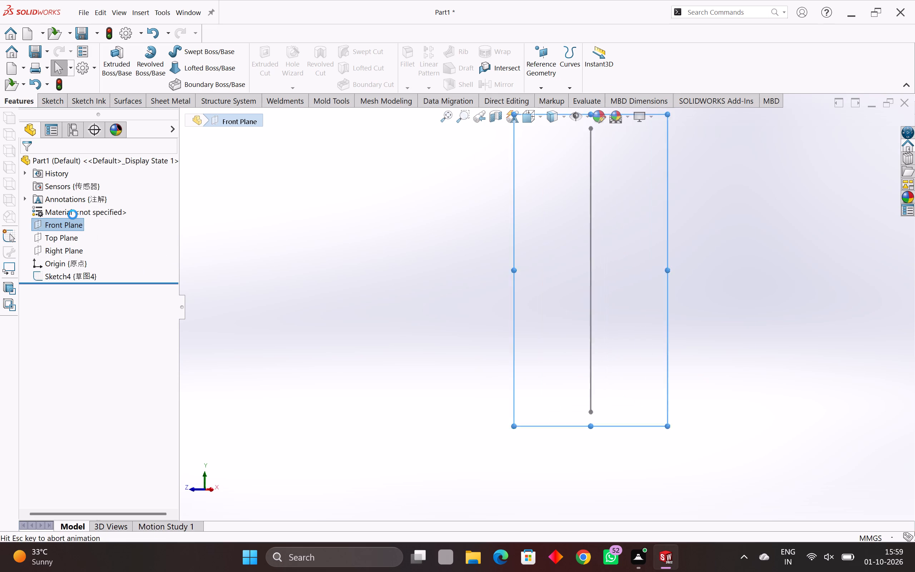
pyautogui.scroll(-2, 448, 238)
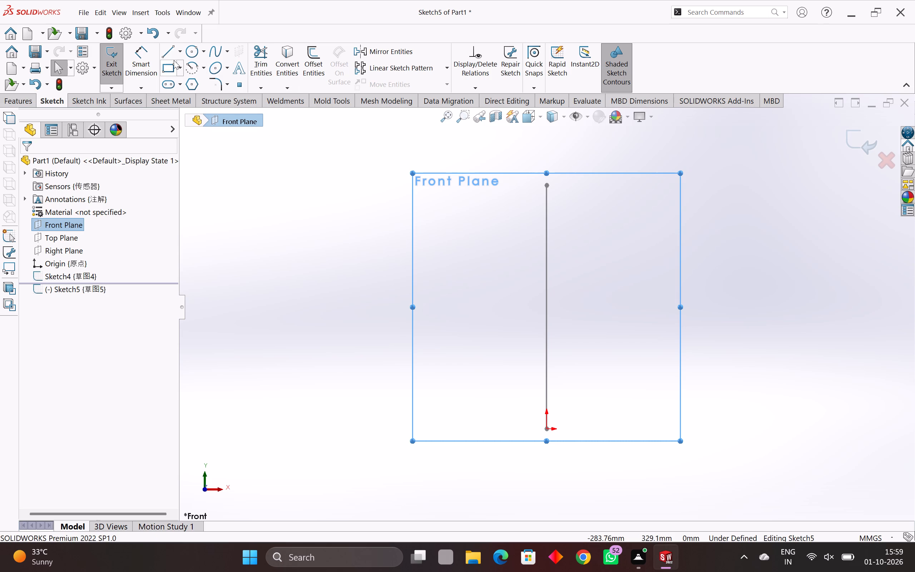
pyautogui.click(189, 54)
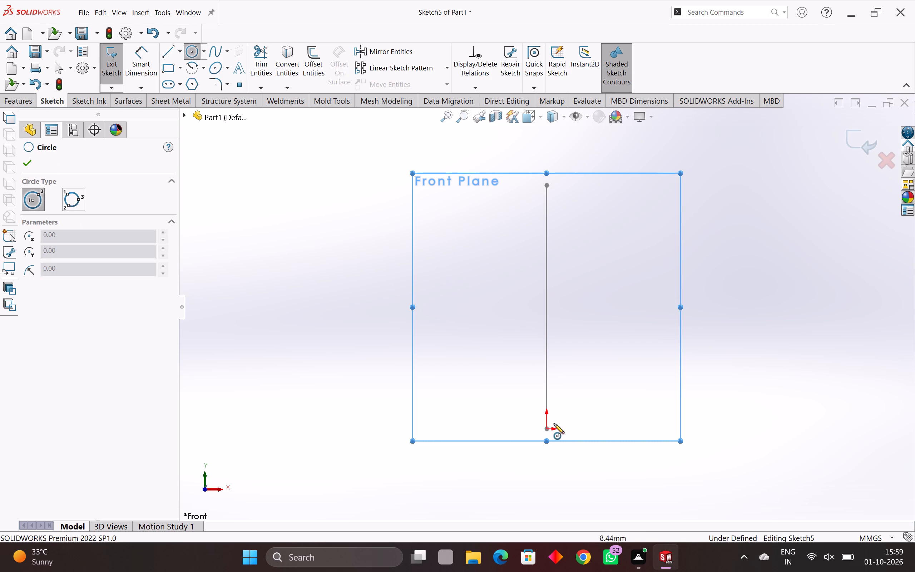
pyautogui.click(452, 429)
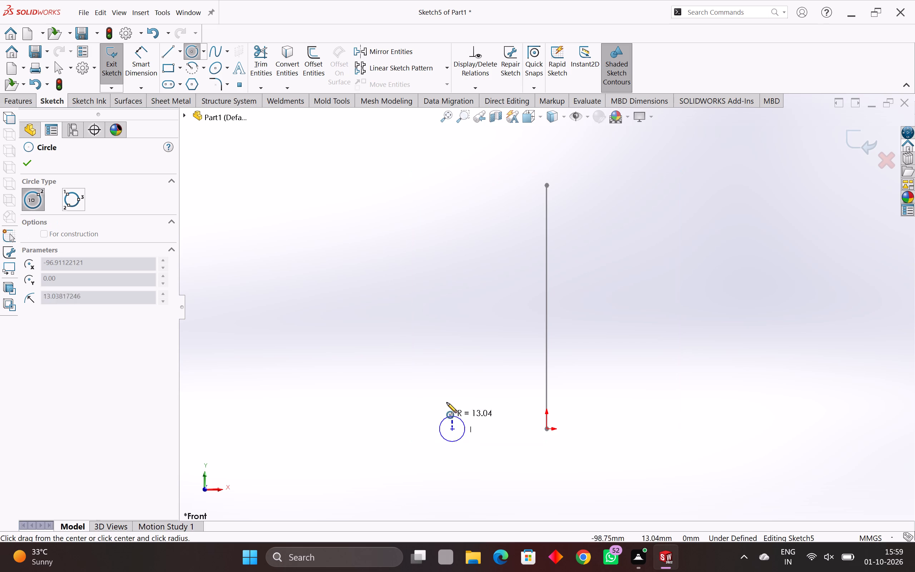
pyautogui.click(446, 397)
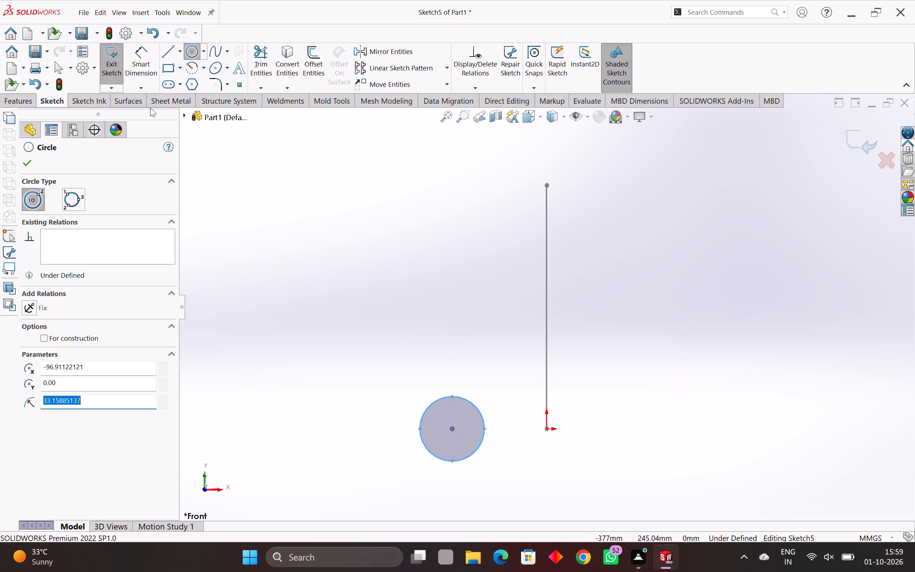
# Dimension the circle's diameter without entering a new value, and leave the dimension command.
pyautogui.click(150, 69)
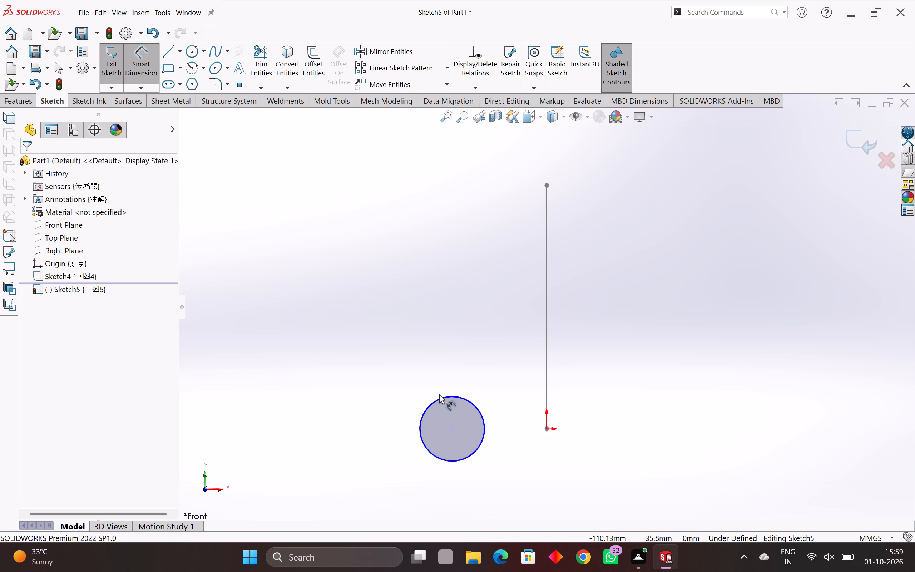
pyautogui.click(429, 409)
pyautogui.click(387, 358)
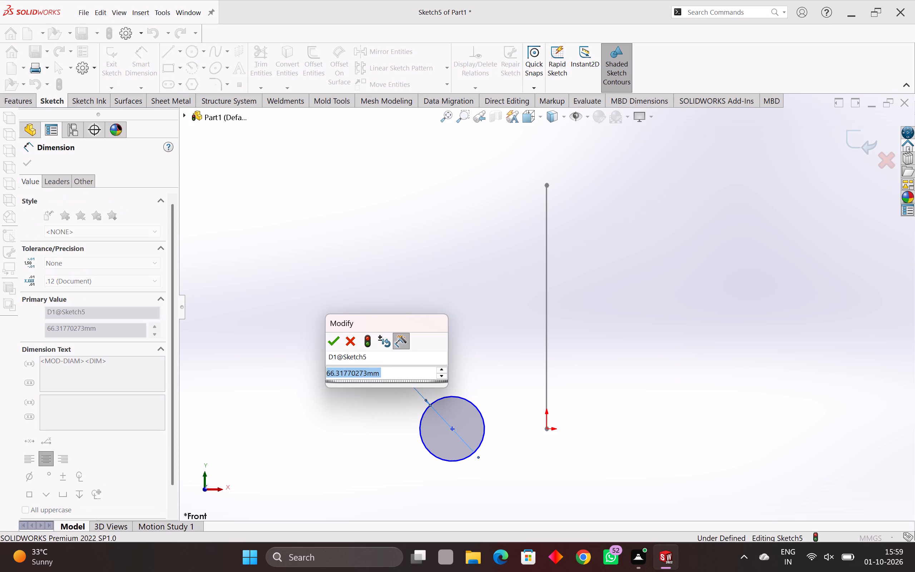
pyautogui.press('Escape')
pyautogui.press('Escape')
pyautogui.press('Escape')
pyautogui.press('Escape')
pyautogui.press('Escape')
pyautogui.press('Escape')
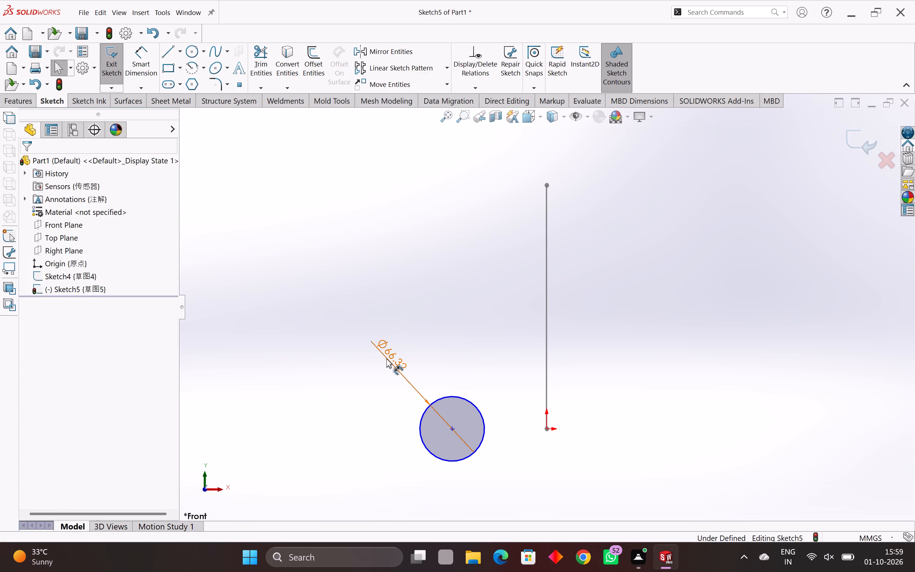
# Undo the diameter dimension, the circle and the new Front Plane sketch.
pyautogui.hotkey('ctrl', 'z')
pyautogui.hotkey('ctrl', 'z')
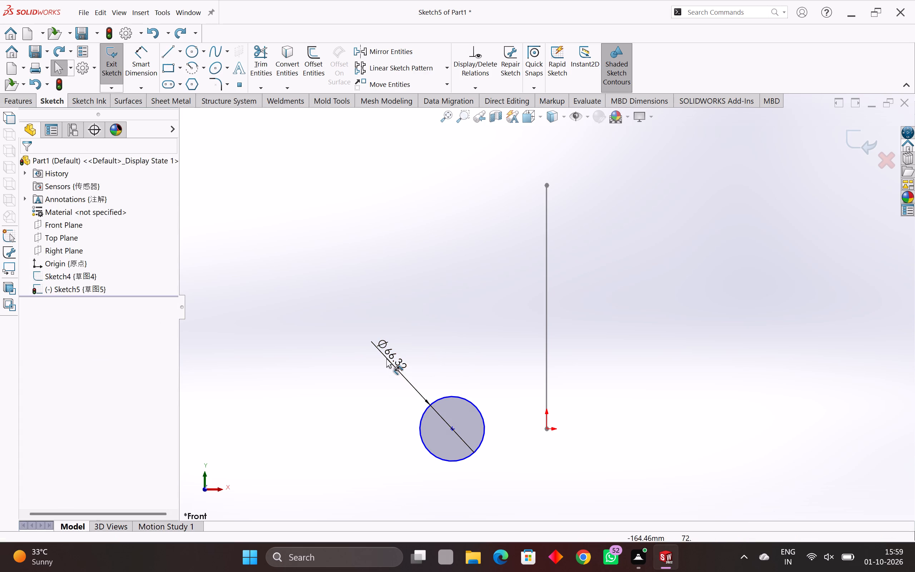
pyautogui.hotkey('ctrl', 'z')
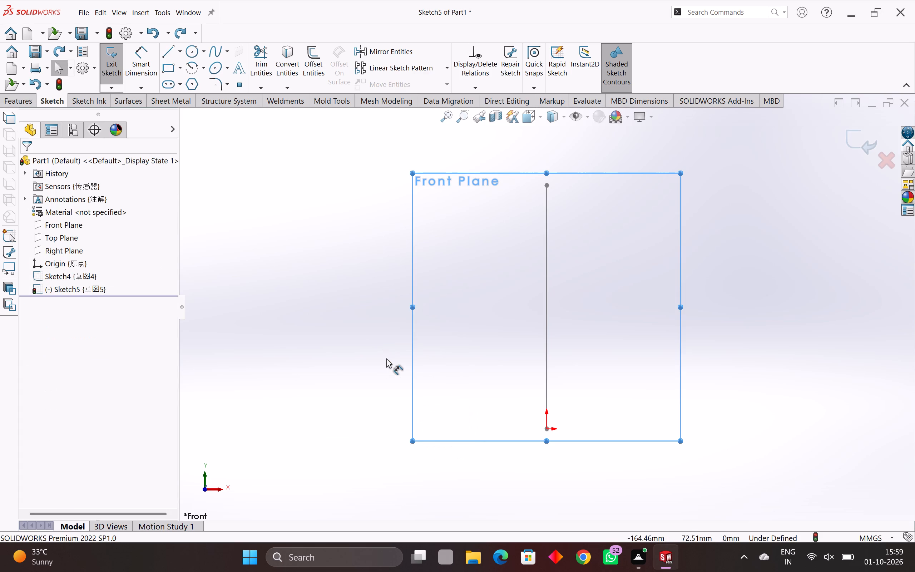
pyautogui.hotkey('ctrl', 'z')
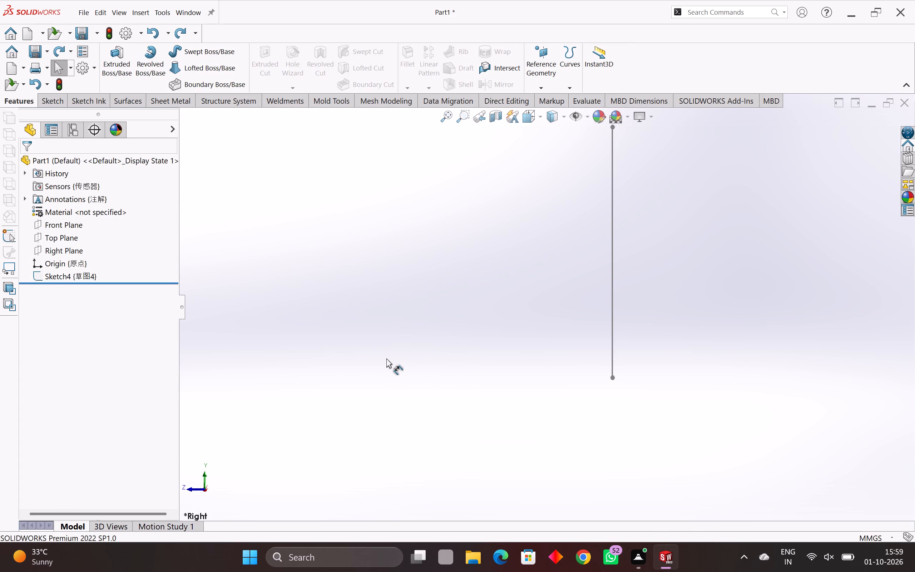
# Start a sketch on the Front Plane and draw a circle of about 29 mm radius, level with the origin and about 75 mm away along negative X.
pyautogui.scroll(-1, 526, 260)
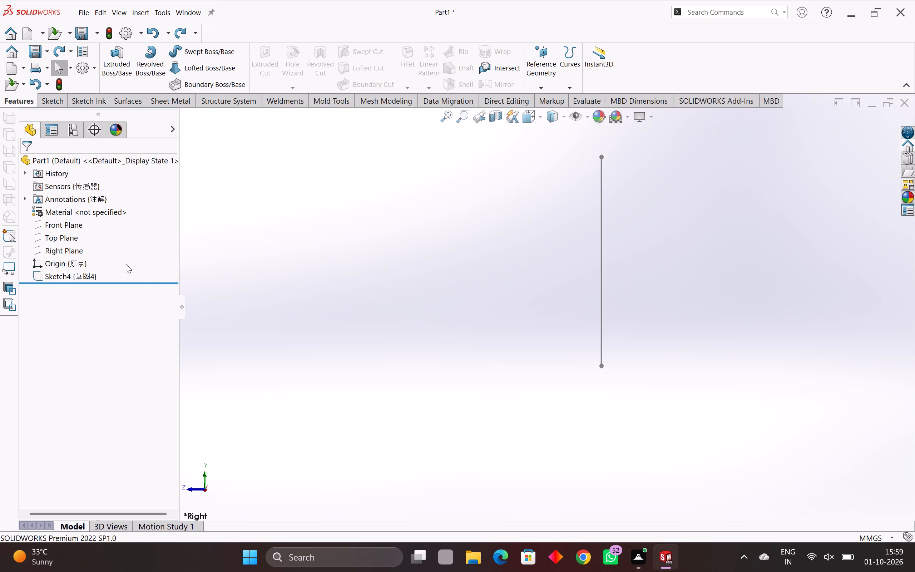
pyautogui.click(68, 226)
pyautogui.click(73, 216)
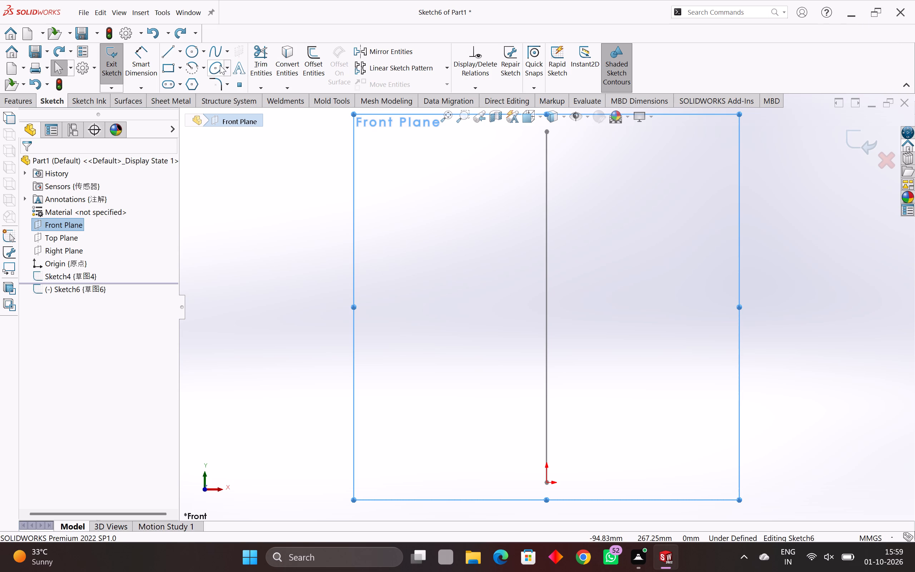
pyautogui.click(192, 49)
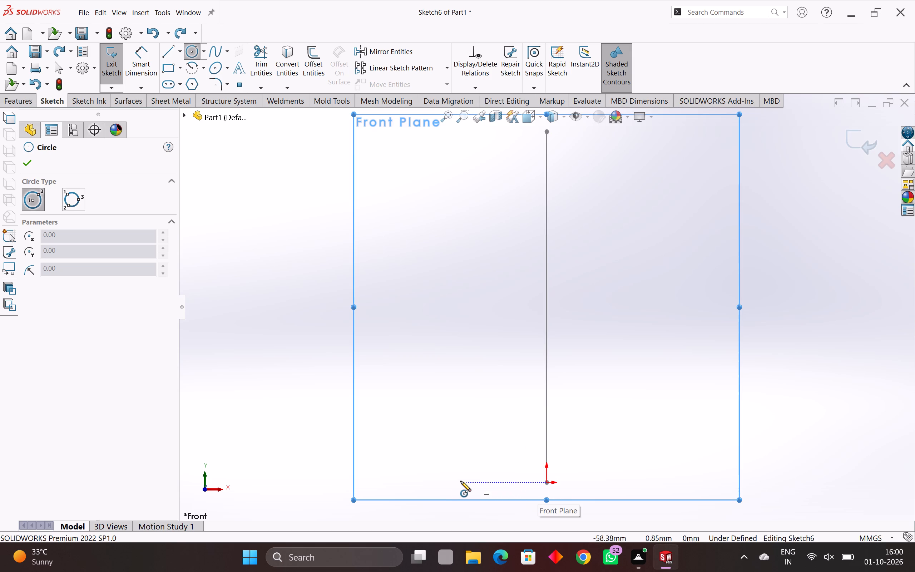
pyautogui.click(442, 481)
pyautogui.click(435, 442)
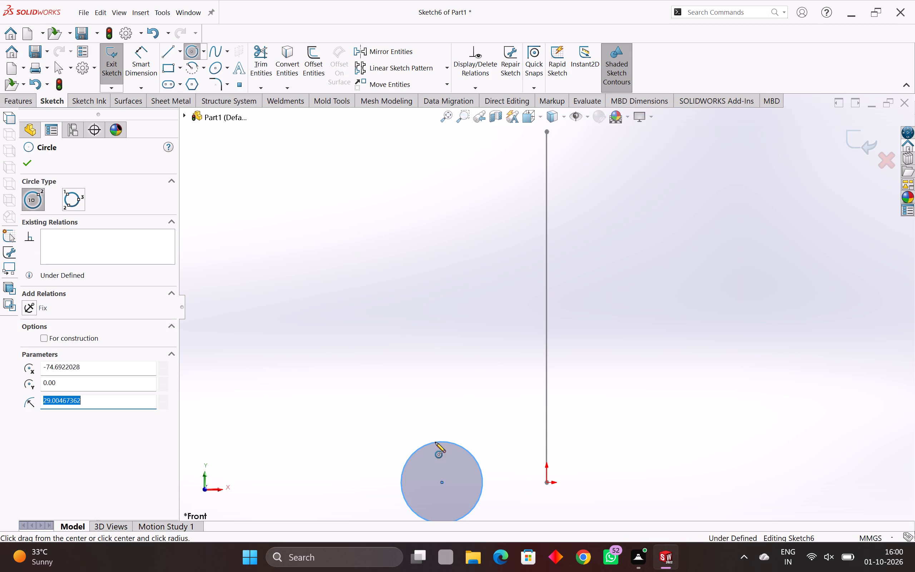
# Dimension the circle's diameter to 30 mm.
pyautogui.click(139, 61)
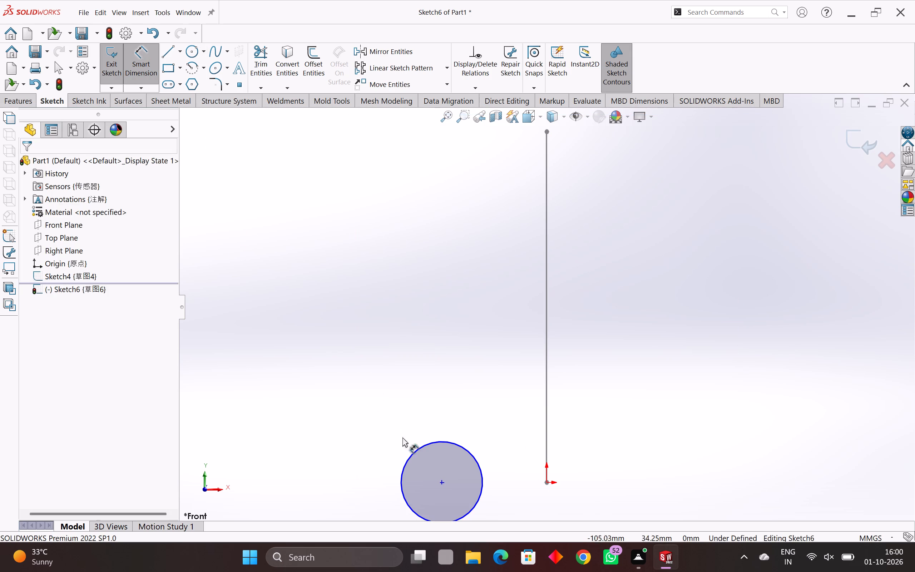
pyautogui.click(410, 455)
pyautogui.click(386, 403)
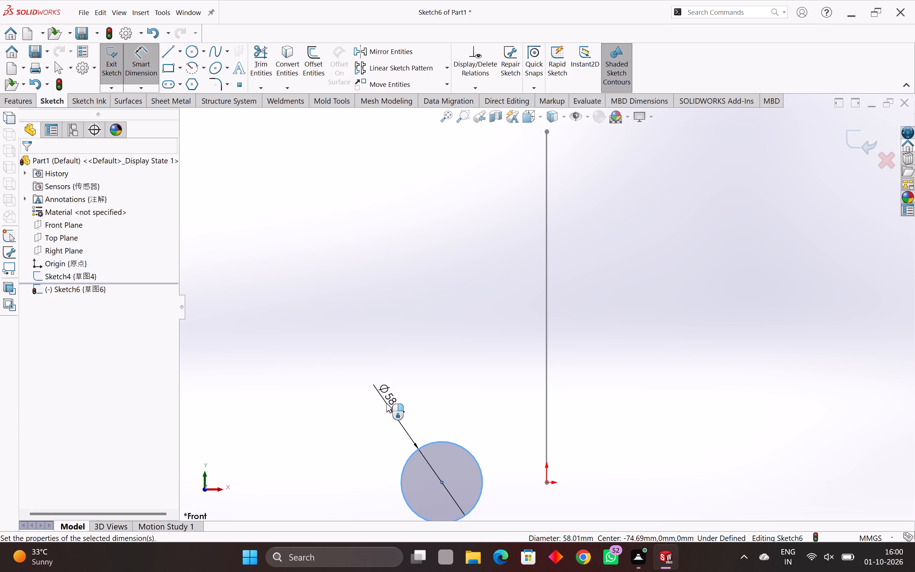
pyautogui.write('30')
pyautogui.press('Return')
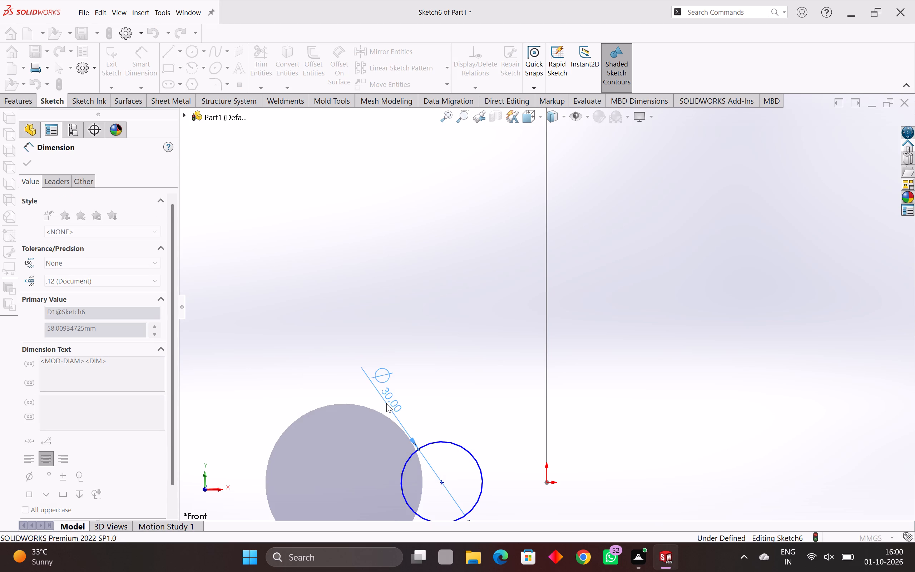
# Dimension the horizontal distance between the origin and the circle's centre to 150 mm.
pyautogui.scroll(-3, 390, 410)
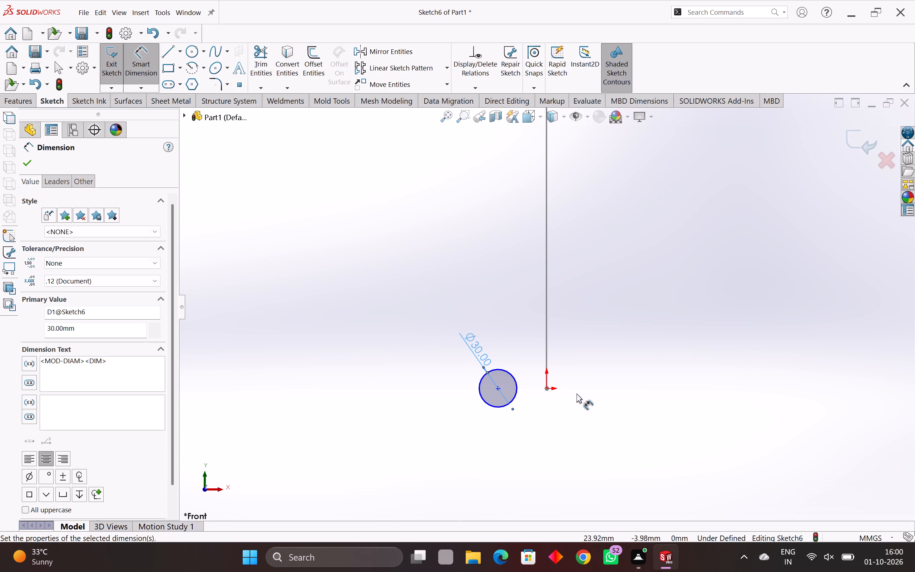
pyautogui.scroll(4, 577, 393)
pyautogui.click(506, 358)
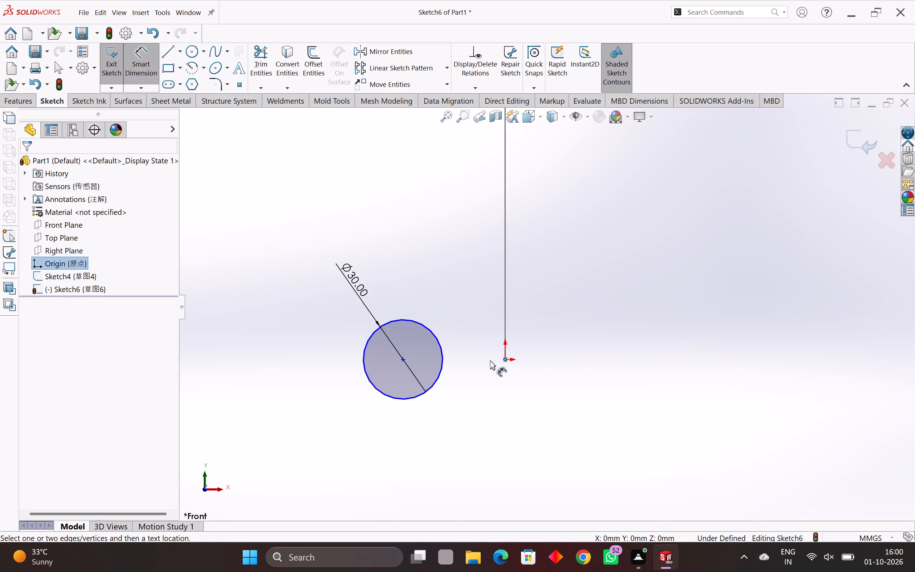
pyautogui.click(402, 357)
pyautogui.click(415, 459)
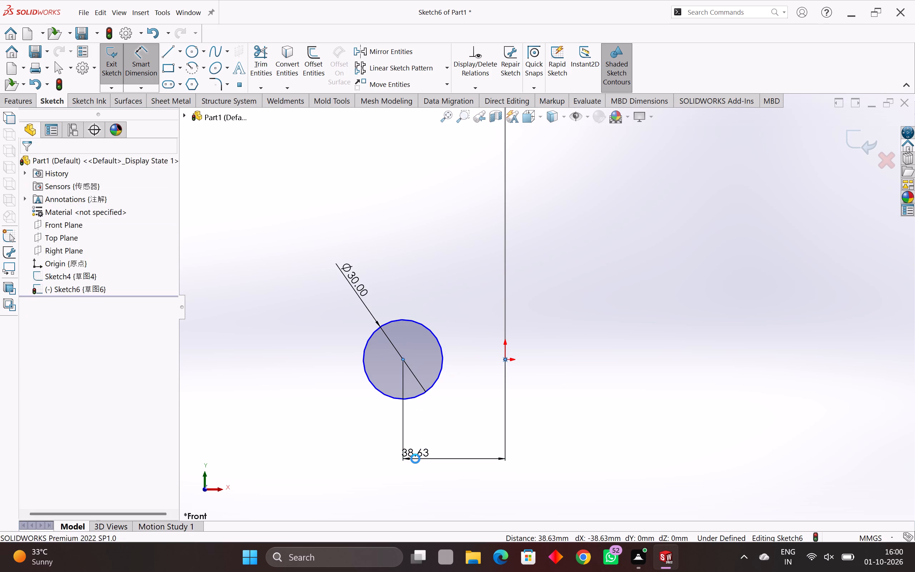
pyautogui.write('150')
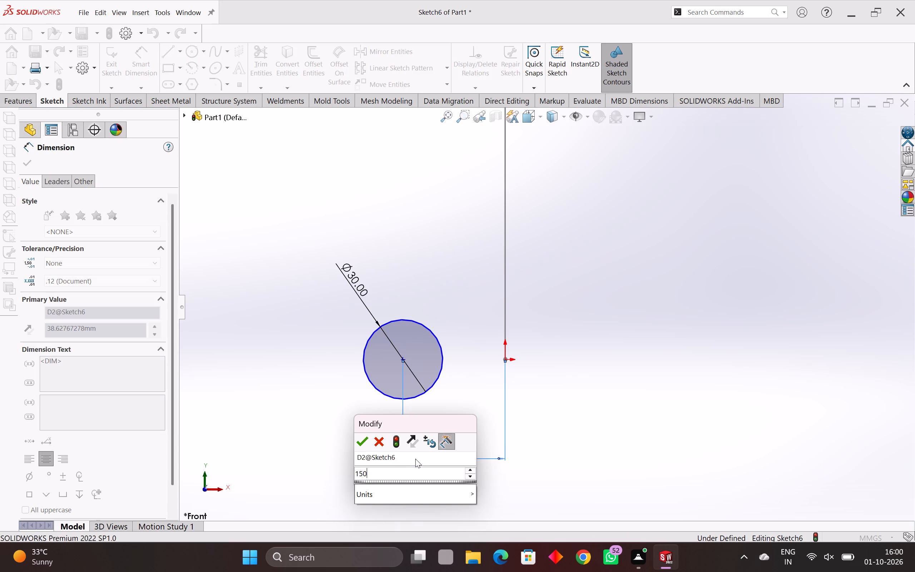
pyautogui.press('Return')
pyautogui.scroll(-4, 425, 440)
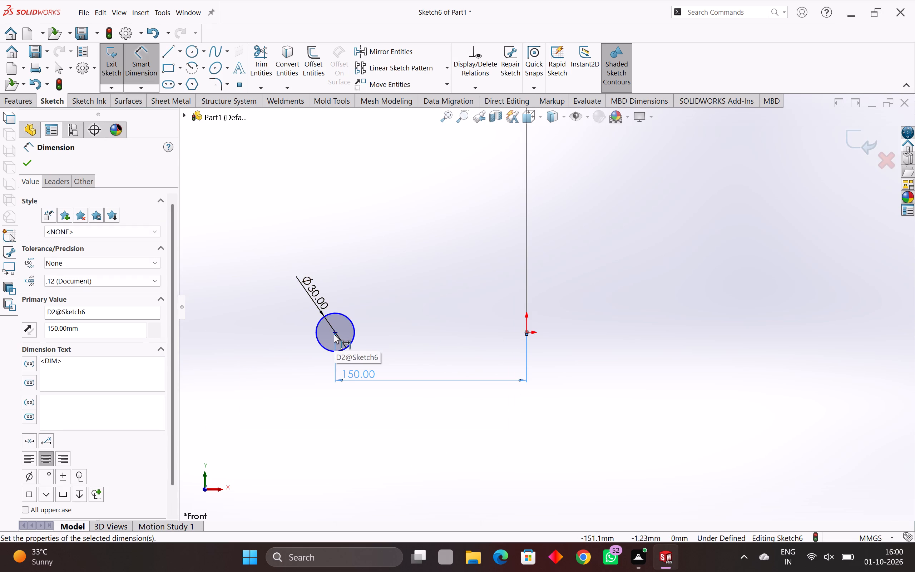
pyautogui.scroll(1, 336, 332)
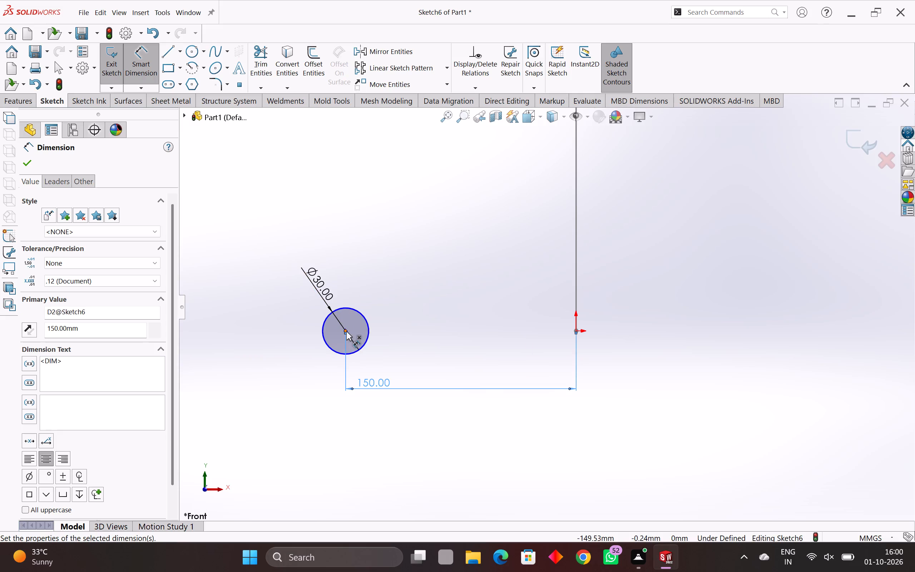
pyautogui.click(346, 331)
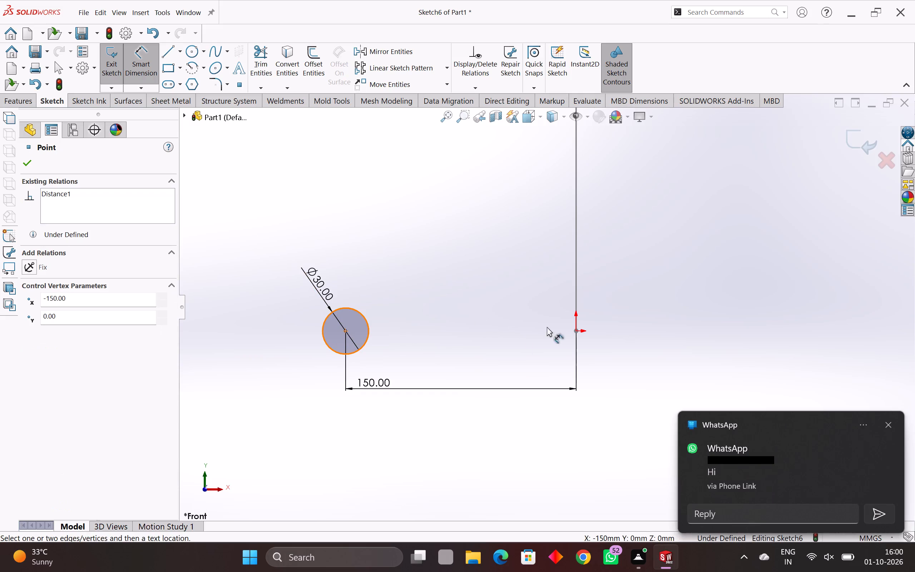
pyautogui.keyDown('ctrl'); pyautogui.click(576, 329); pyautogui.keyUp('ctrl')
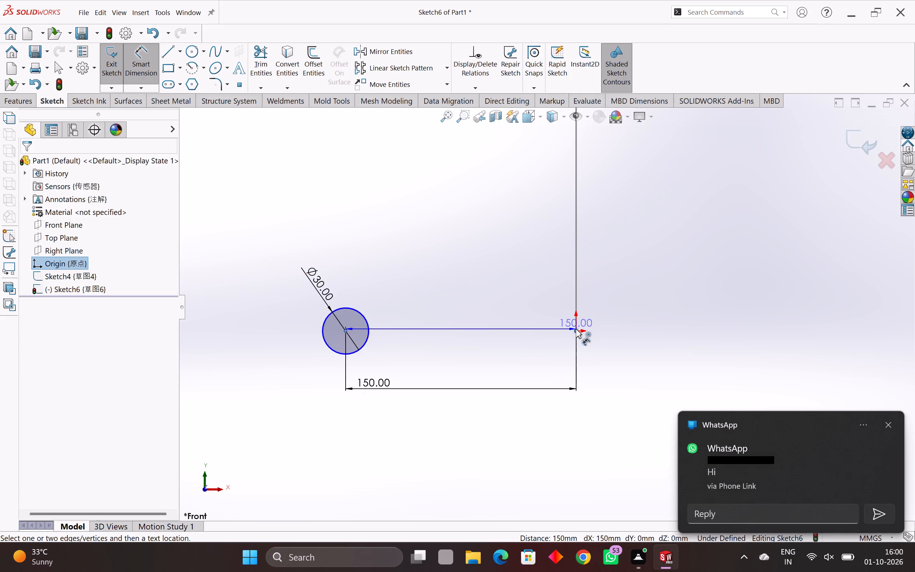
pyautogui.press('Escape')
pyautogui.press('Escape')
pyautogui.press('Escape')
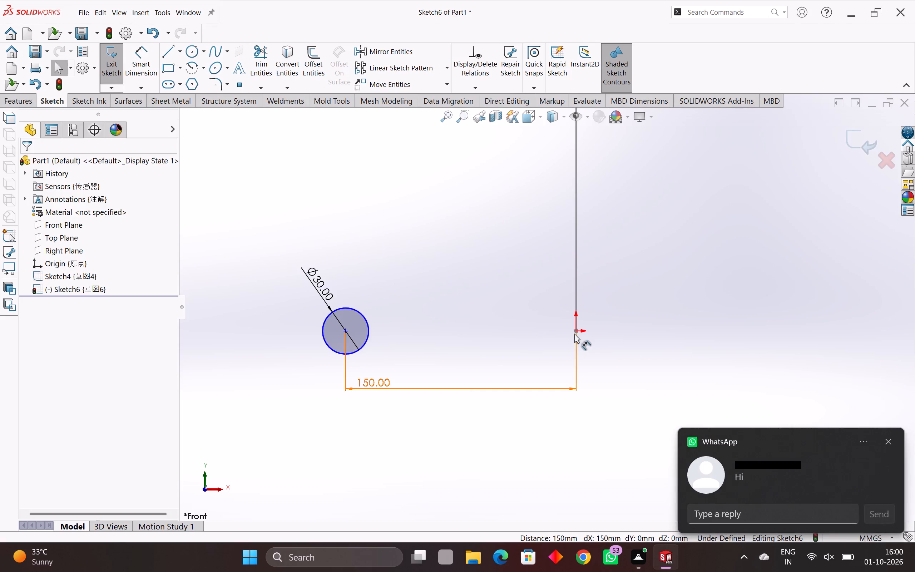
# Add a horizontal relation between the origin and the circle's centre, and exit the sketch.
pyautogui.keyDown('ctrl'); pyautogui.click(574, 330); pyautogui.keyUp('ctrl')
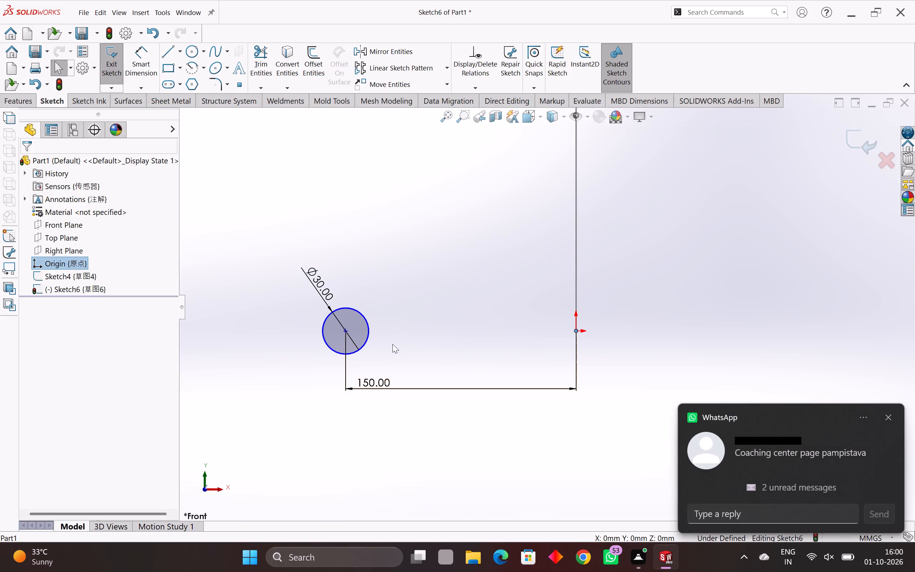
pyautogui.keyDown('ctrl'); pyautogui.click(346, 330); pyautogui.keyUp('ctrl')
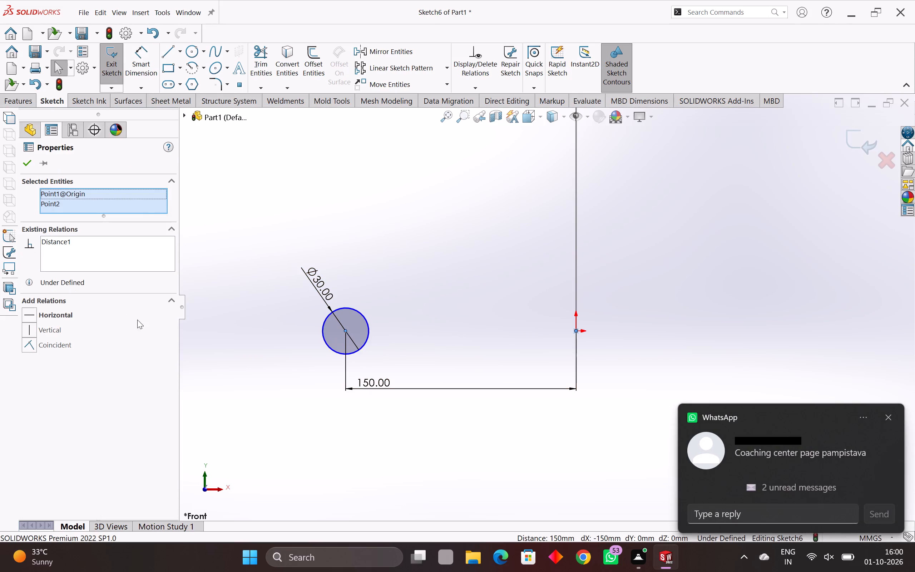
pyautogui.click(60, 317)
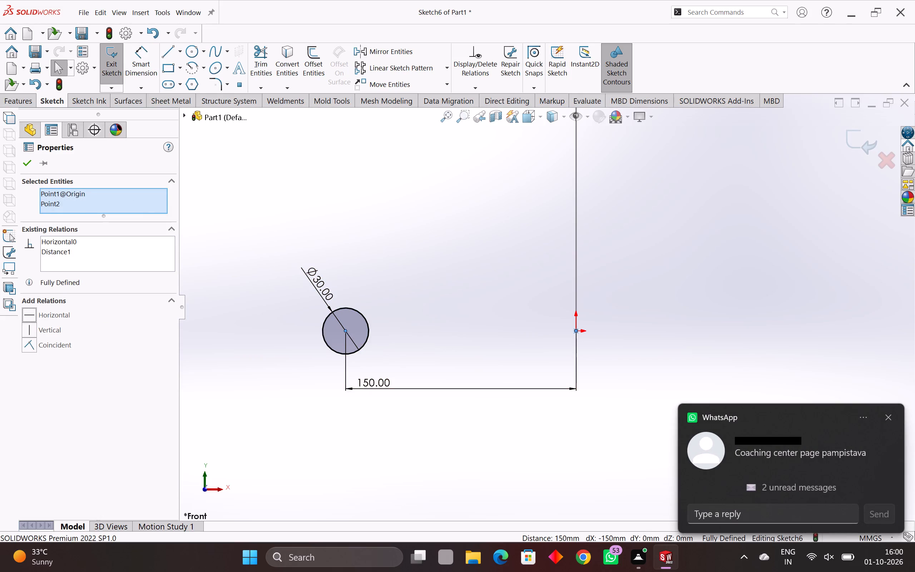
pyautogui.click(115, 65)
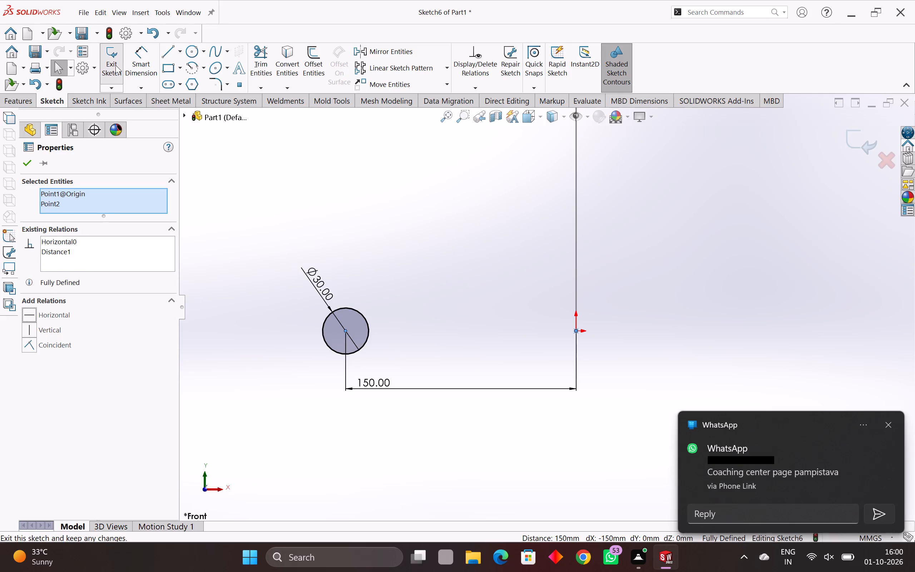
pyautogui.scroll(-2, 306, 208)
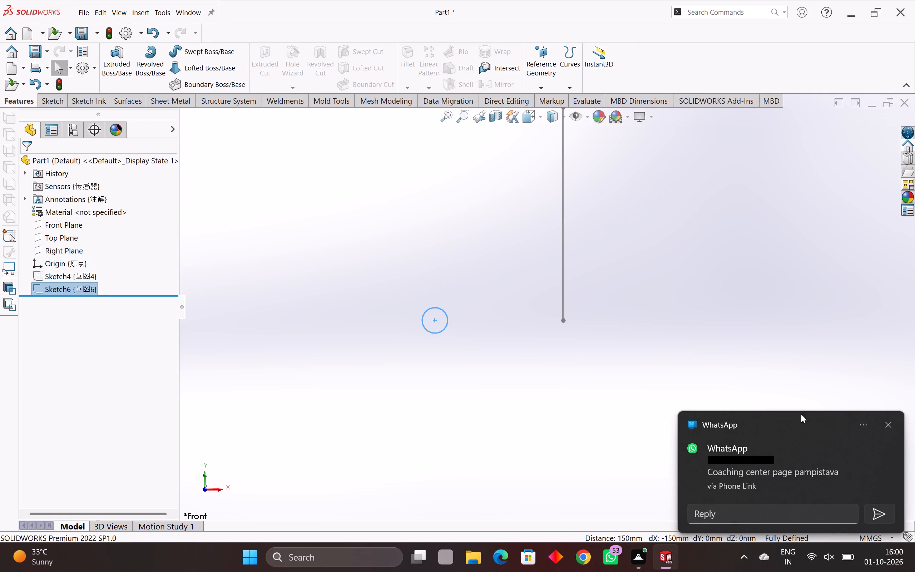
pyautogui.click(887, 428)
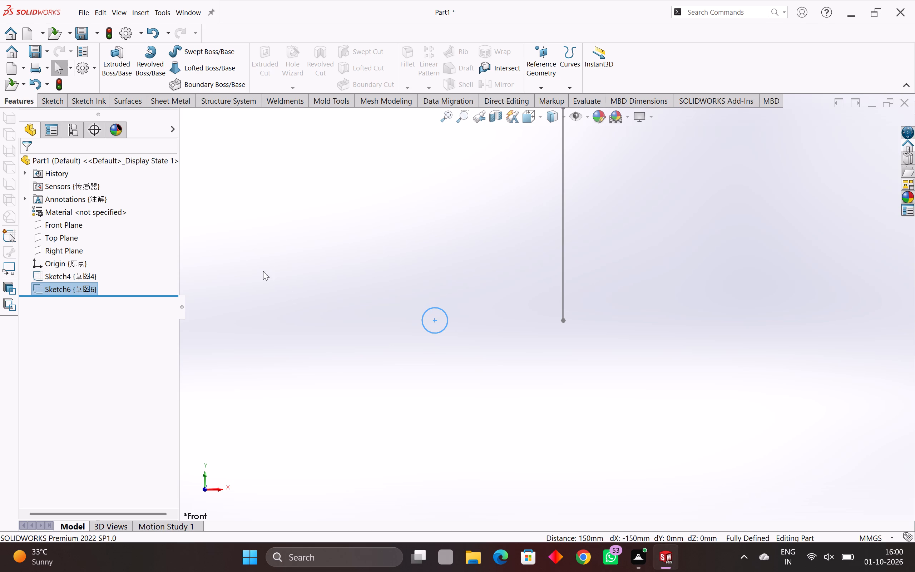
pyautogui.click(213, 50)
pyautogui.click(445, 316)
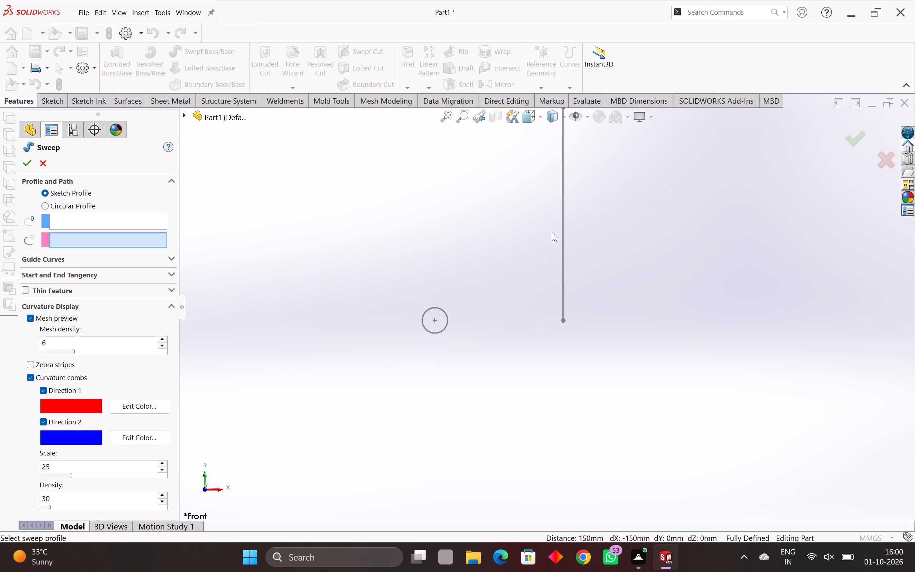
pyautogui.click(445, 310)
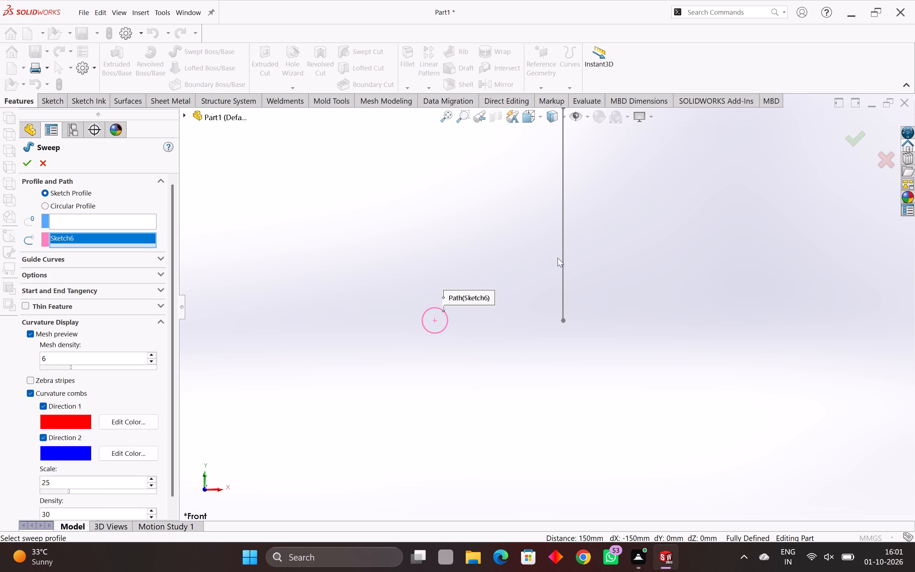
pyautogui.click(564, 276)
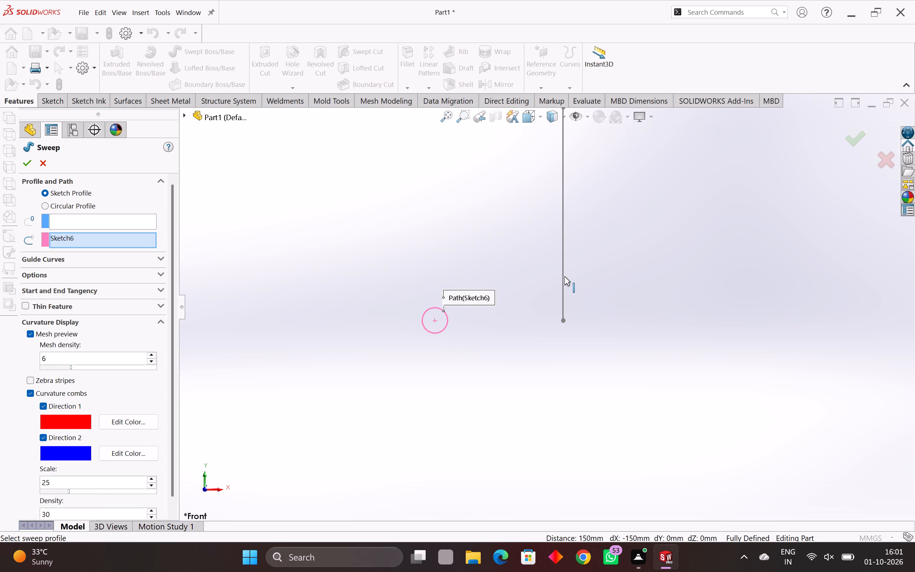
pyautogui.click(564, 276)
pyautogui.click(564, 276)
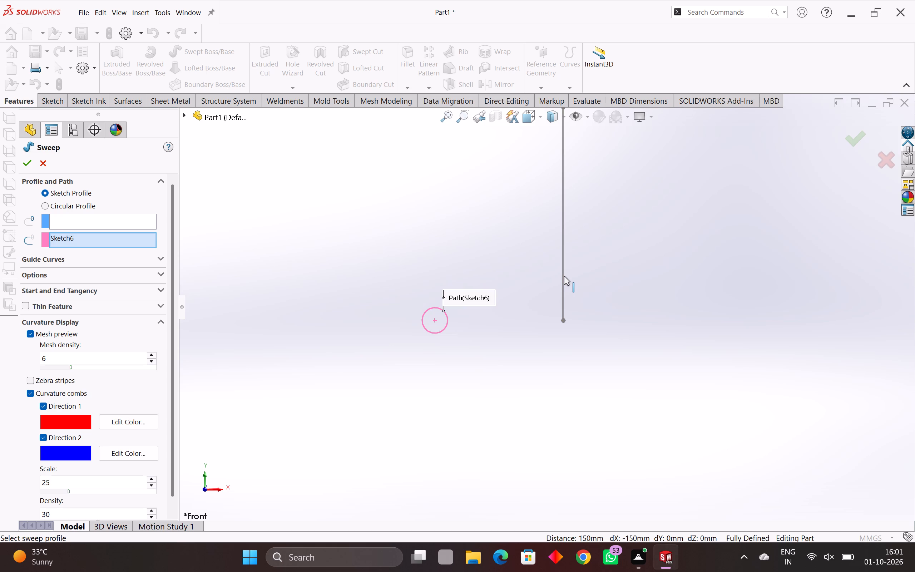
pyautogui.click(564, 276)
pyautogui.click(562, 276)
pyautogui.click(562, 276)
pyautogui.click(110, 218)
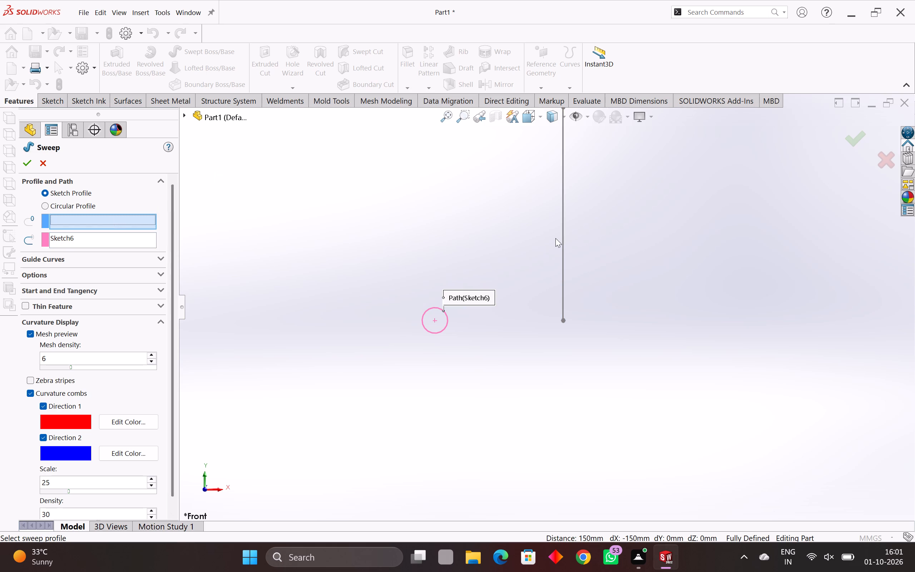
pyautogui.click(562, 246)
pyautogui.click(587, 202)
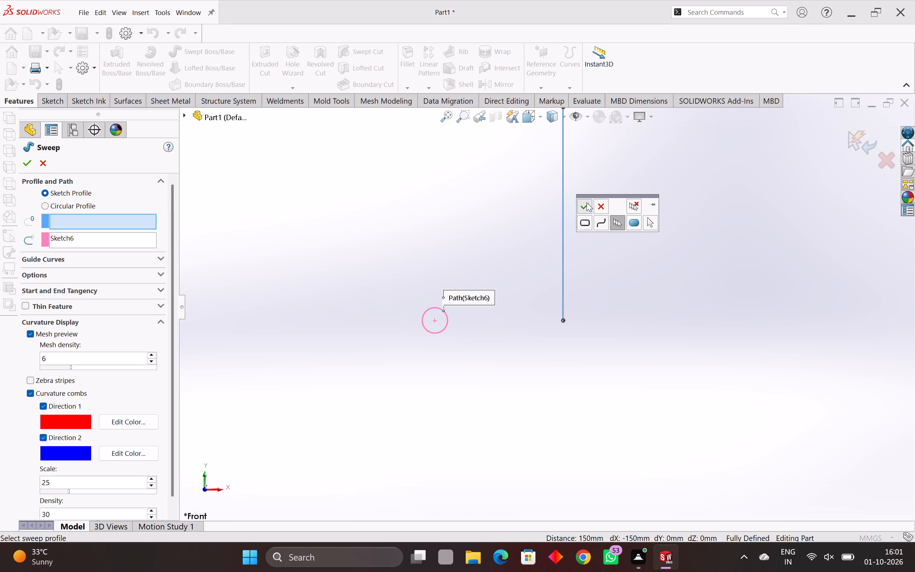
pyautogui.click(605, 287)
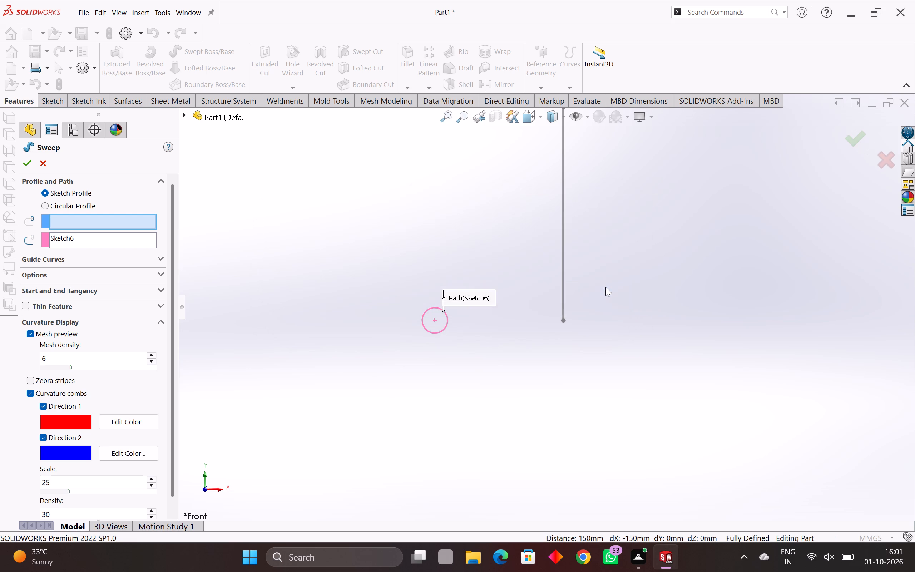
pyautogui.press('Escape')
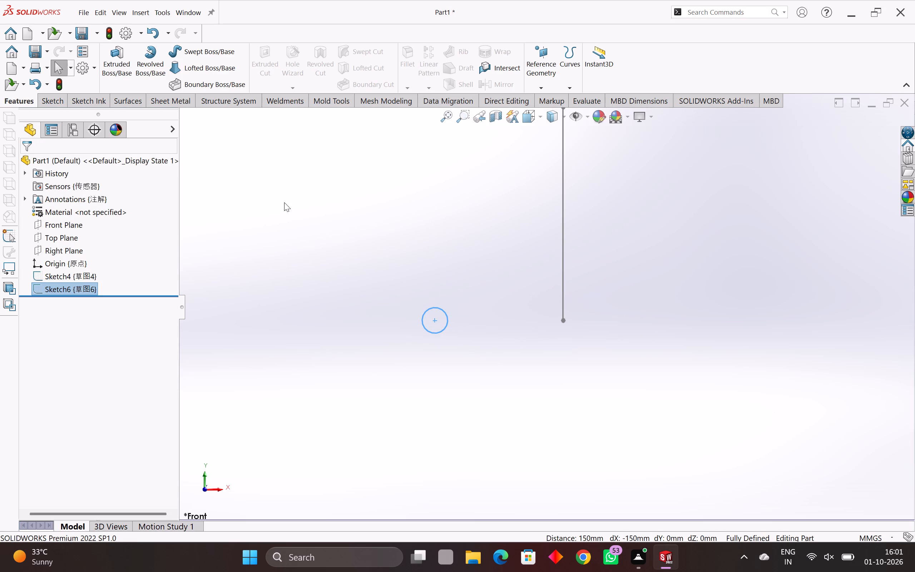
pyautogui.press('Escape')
# Sweep the 30 mm circle along the vertical line with a specified profile twist of 4 revolutions.
pyautogui.click(217, 55)
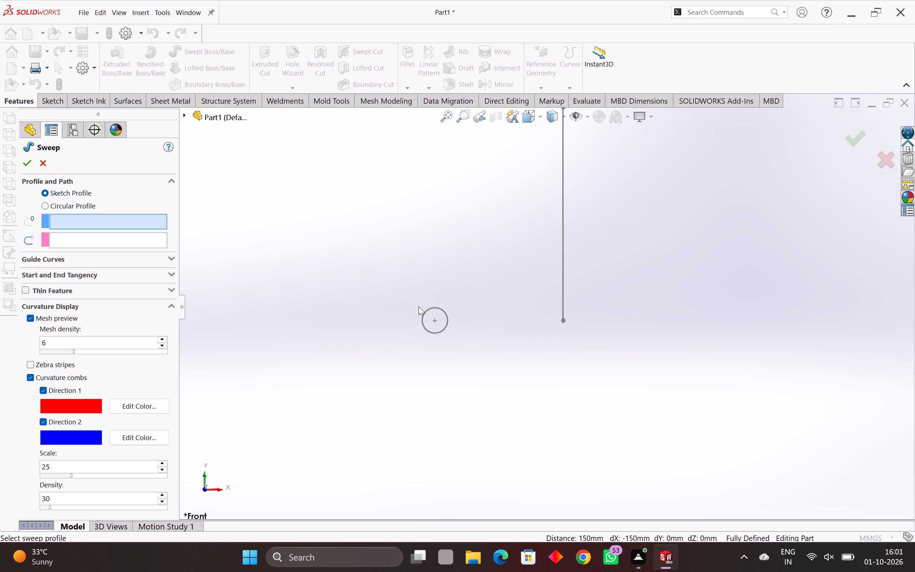
pyautogui.click(432, 310)
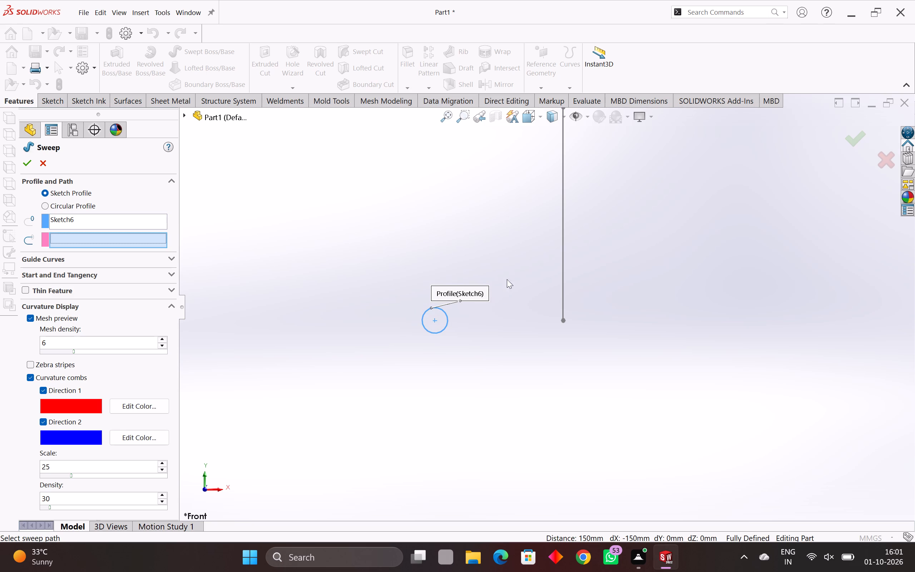
pyautogui.click(563, 250)
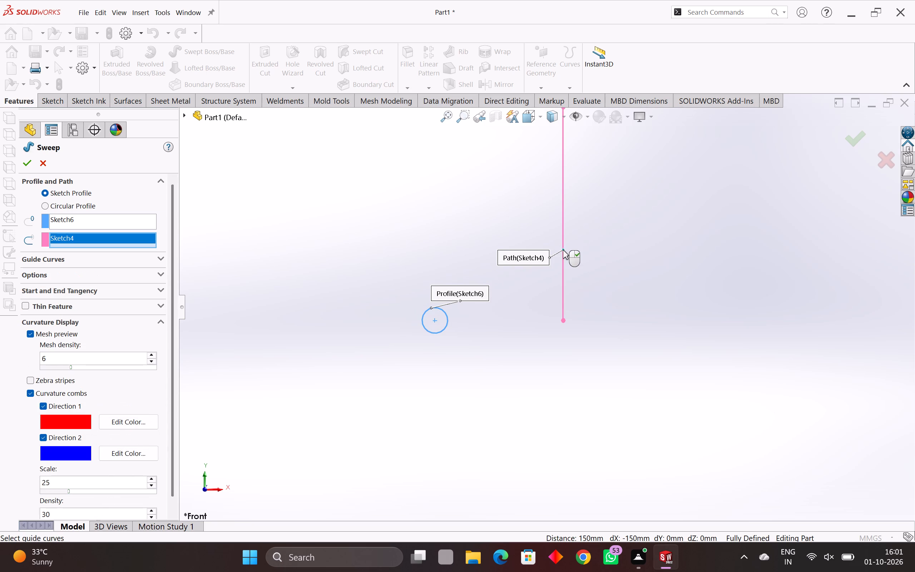
pyautogui.click(90, 271)
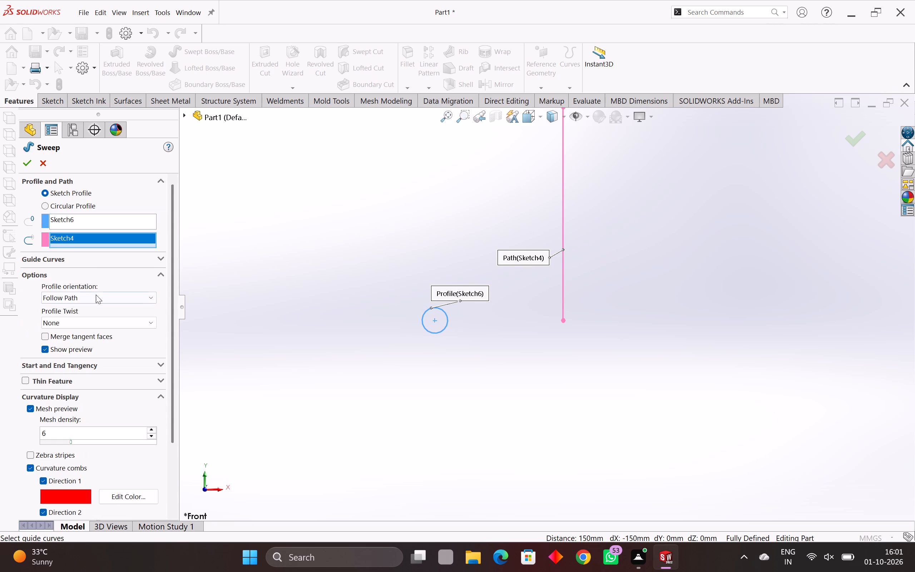
pyautogui.click(97, 321)
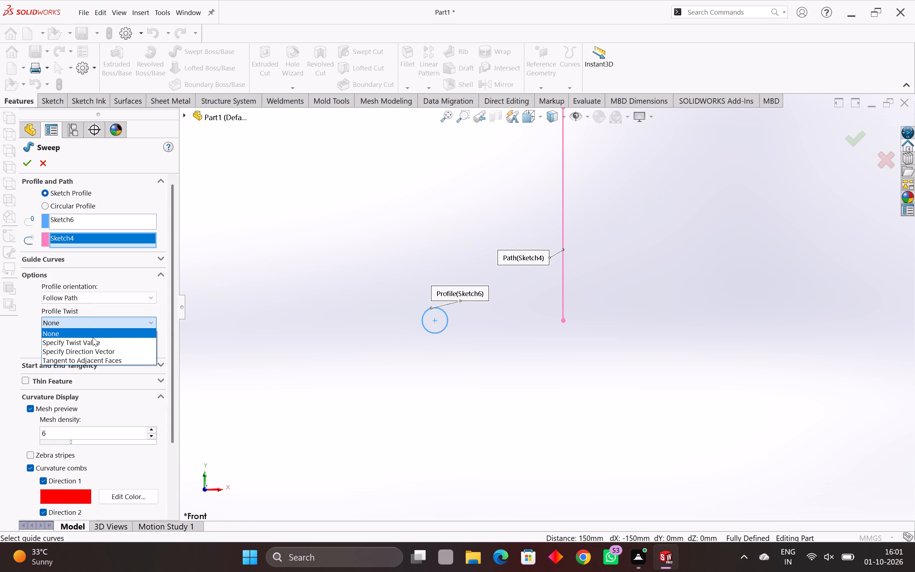
pyautogui.click(91, 338)
pyautogui.click(85, 326)
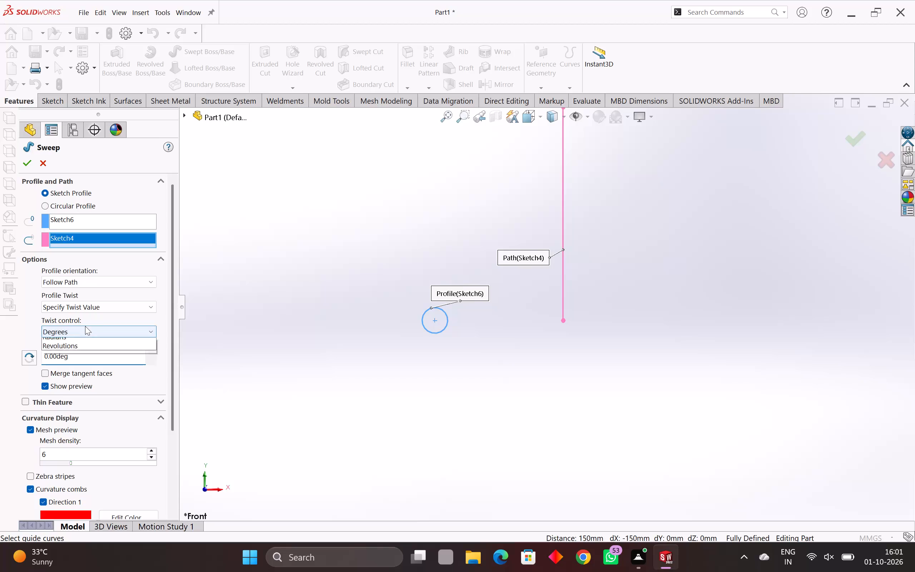
pyautogui.click(84, 360)
pyautogui.doubleClick(84, 360)
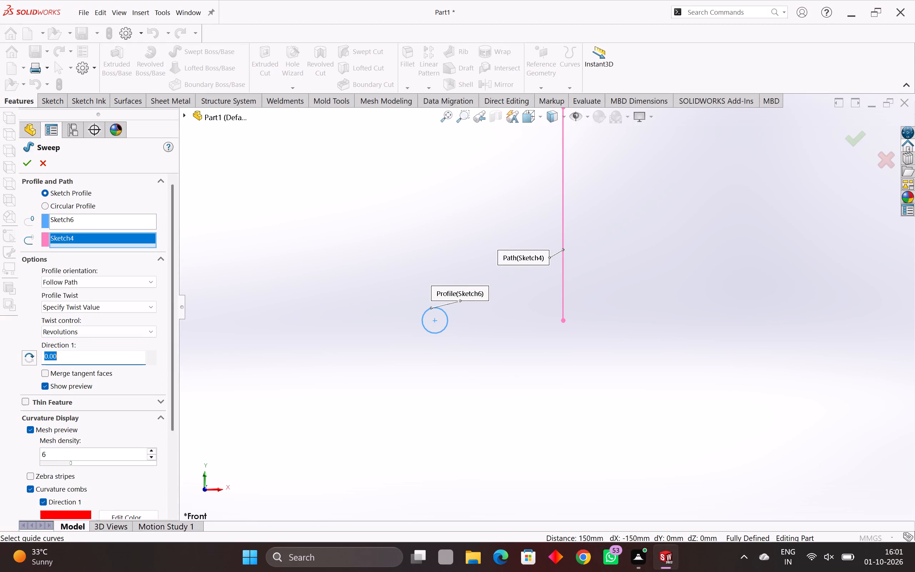
pyautogui.press('4')
pyautogui.click(30, 166)
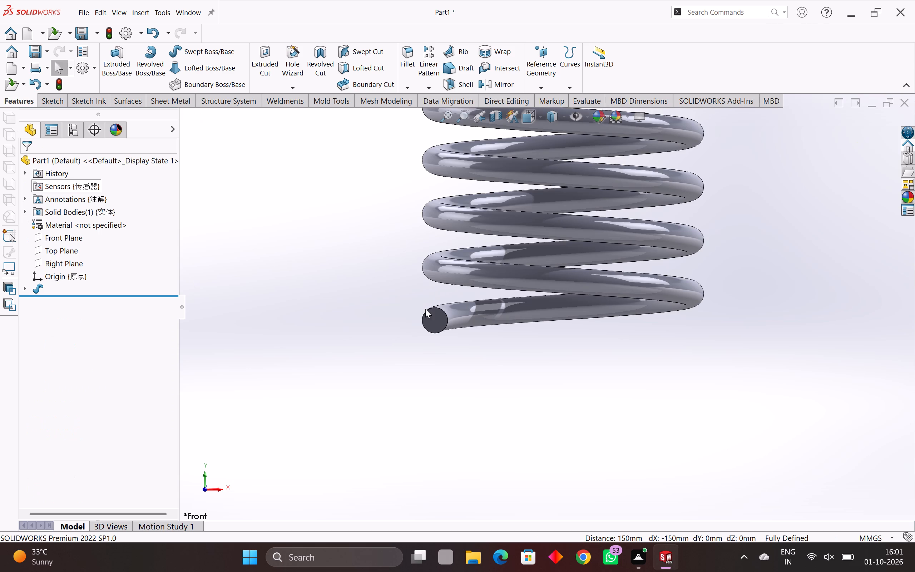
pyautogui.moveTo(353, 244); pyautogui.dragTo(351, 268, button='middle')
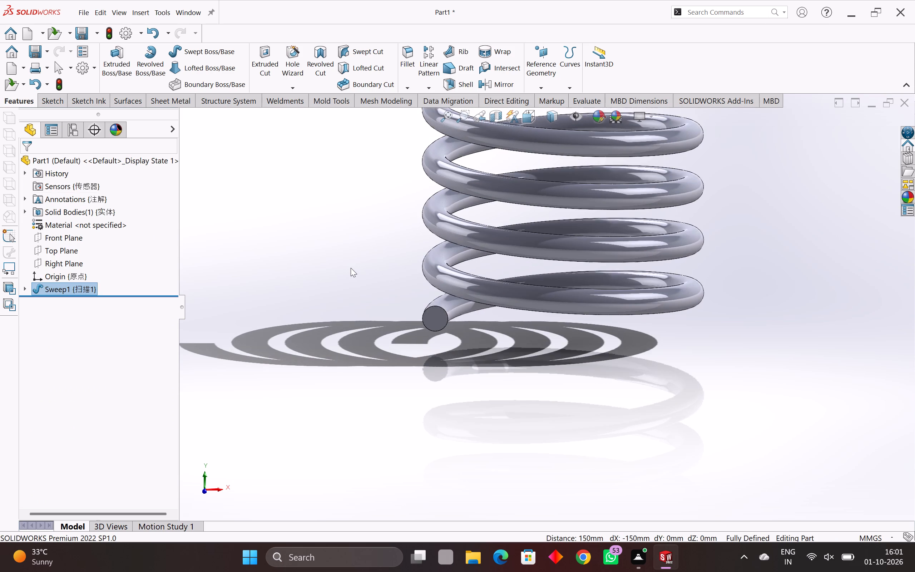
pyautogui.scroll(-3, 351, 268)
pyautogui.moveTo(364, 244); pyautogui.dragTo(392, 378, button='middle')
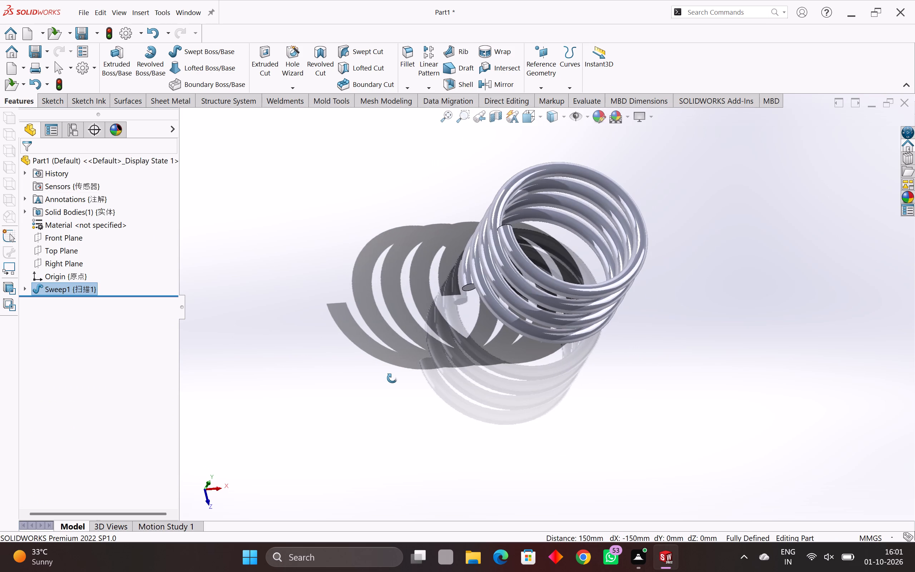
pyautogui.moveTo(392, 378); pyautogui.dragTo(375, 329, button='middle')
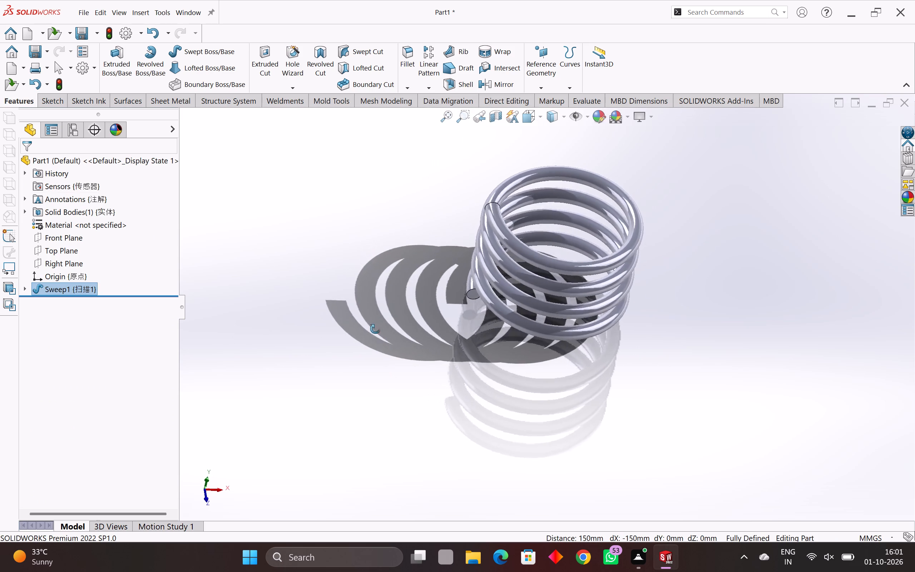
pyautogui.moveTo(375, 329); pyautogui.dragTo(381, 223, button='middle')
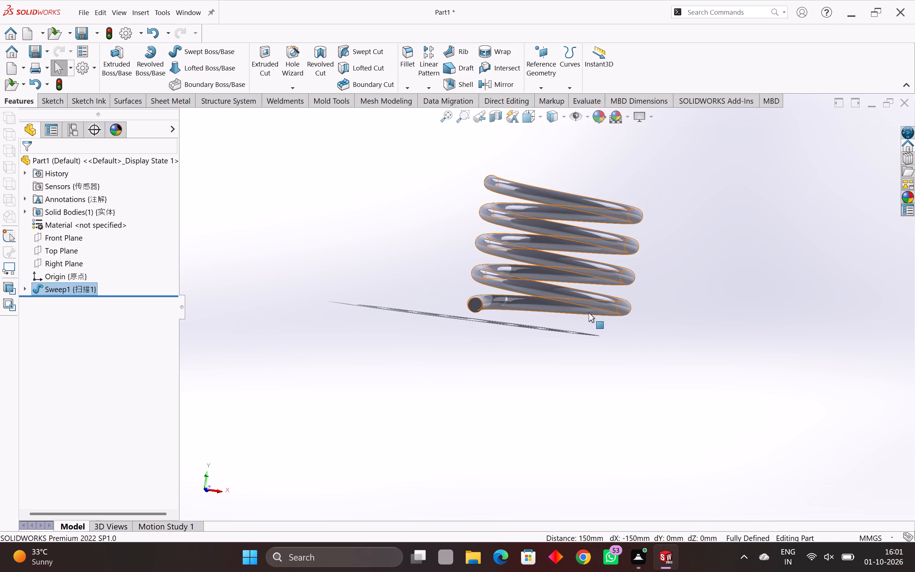
# Examine the swept coil from the side, from its ends and from oblique angles, checking its turns and end faces.
pyautogui.scroll(2, 589, 313)
pyautogui.moveTo(717, 288); pyautogui.dragTo(704, 371, button='middle')
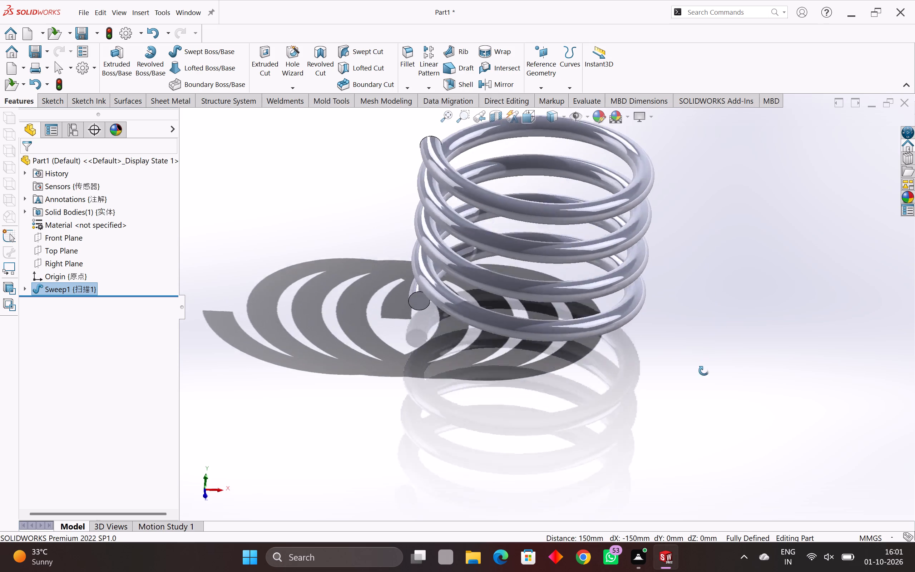
pyautogui.moveTo(704, 371); pyautogui.dragTo(606, 444, button='middle')
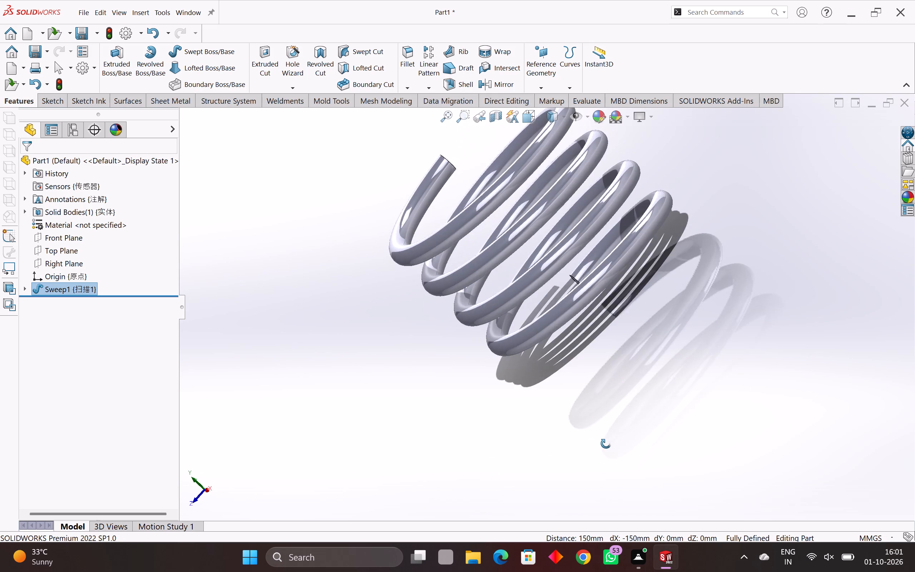
pyautogui.moveTo(606, 444); pyautogui.dragTo(648, 451, button='middle')
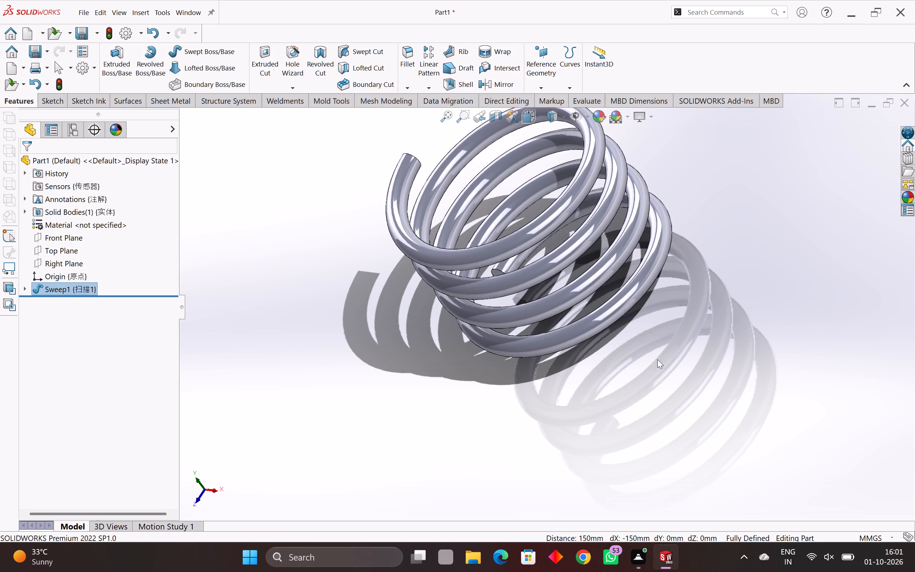
pyautogui.scroll(3, 605, 217)
pyautogui.scroll(-2, 601, 228)
pyautogui.moveTo(605, 253); pyautogui.dragTo(659, 368, button='middle')
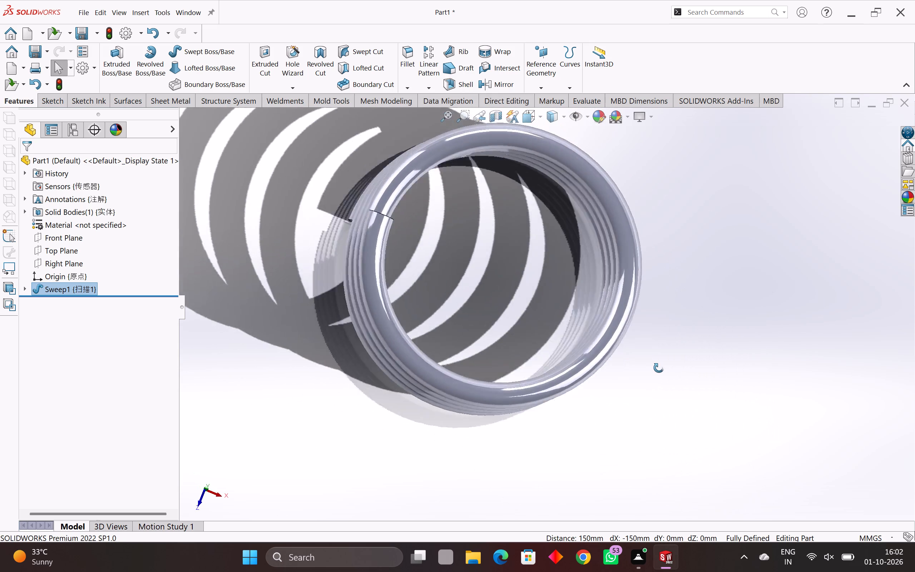
pyautogui.moveTo(659, 368); pyautogui.dragTo(604, 502, button='middle')
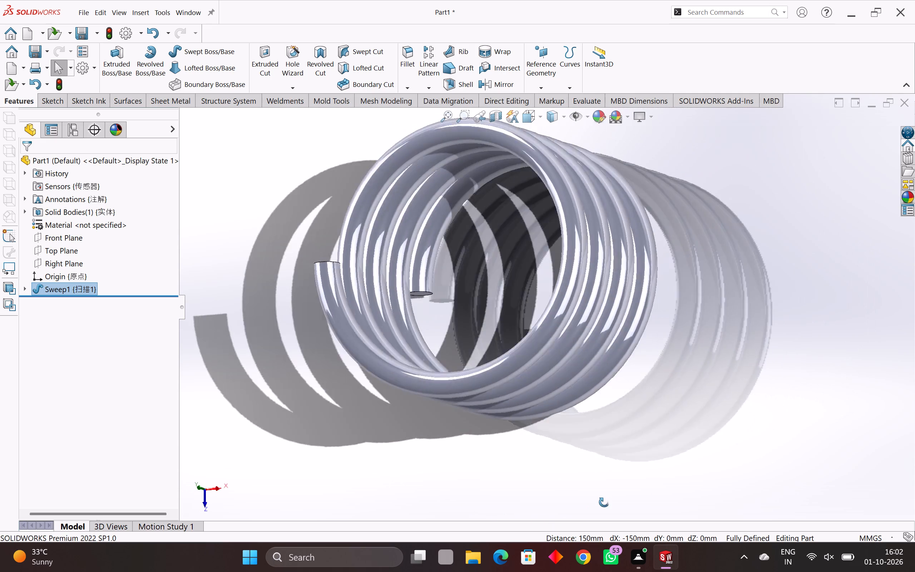
pyautogui.moveTo(604, 502); pyautogui.dragTo(692, 228, button='middle')
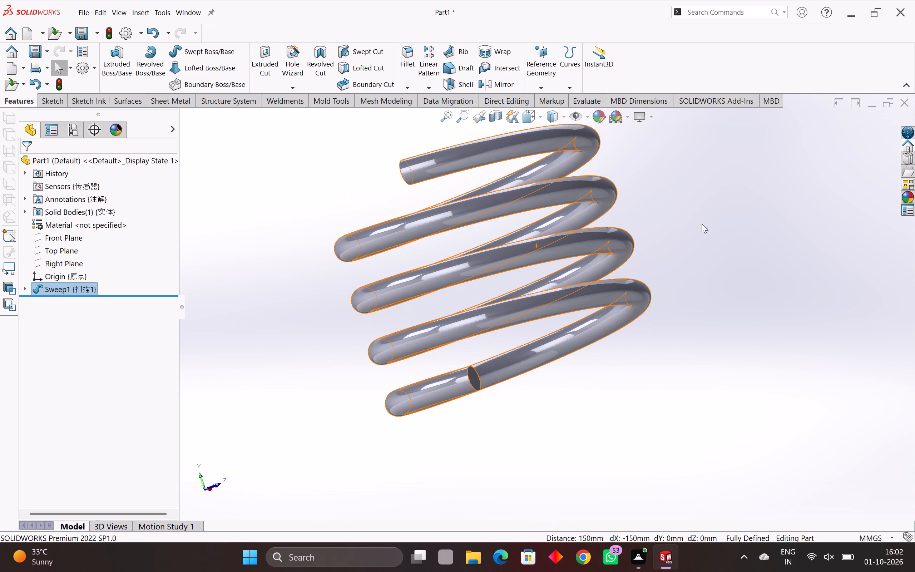
pyautogui.scroll(-1, 706, 223)
pyautogui.scroll(4, 706, 223)
pyautogui.moveTo(699, 272); pyautogui.dragTo(697, 294, button='middle')
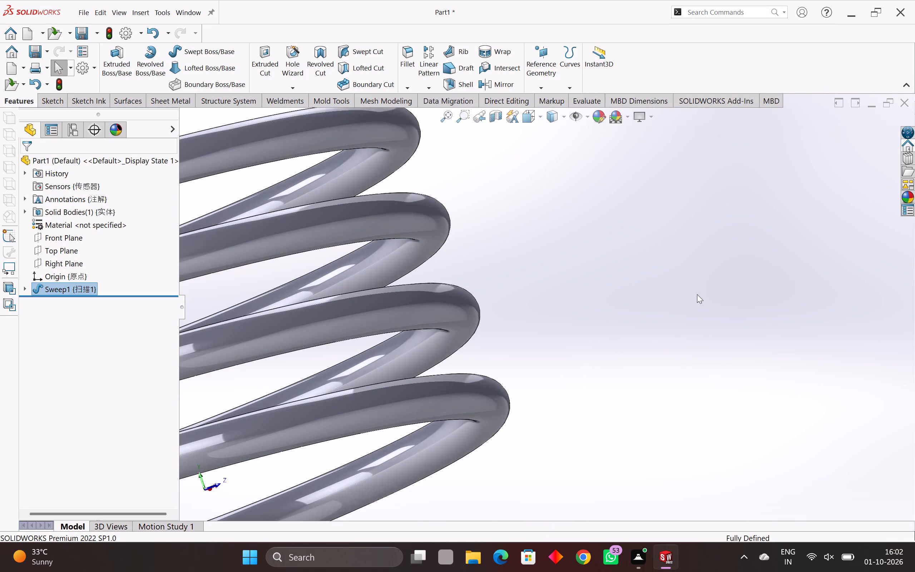
pyautogui.moveTo(697, 294); pyautogui.dragTo(693, 315, button='middle')
pyautogui.scroll(-3, 694, 309)
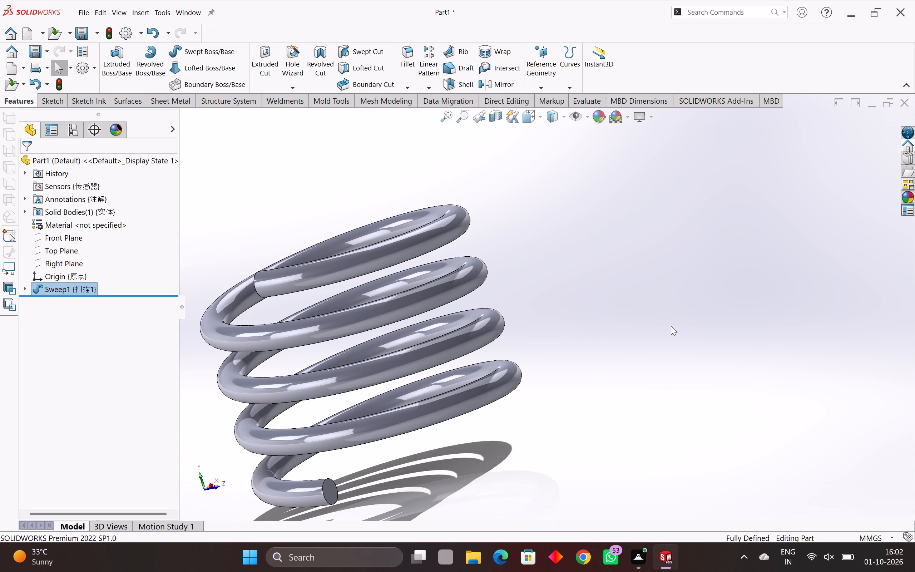
pyautogui.scroll(-1, 615, 344)
pyautogui.moveTo(593, 360); pyautogui.dragTo(625, 364, button='middle')
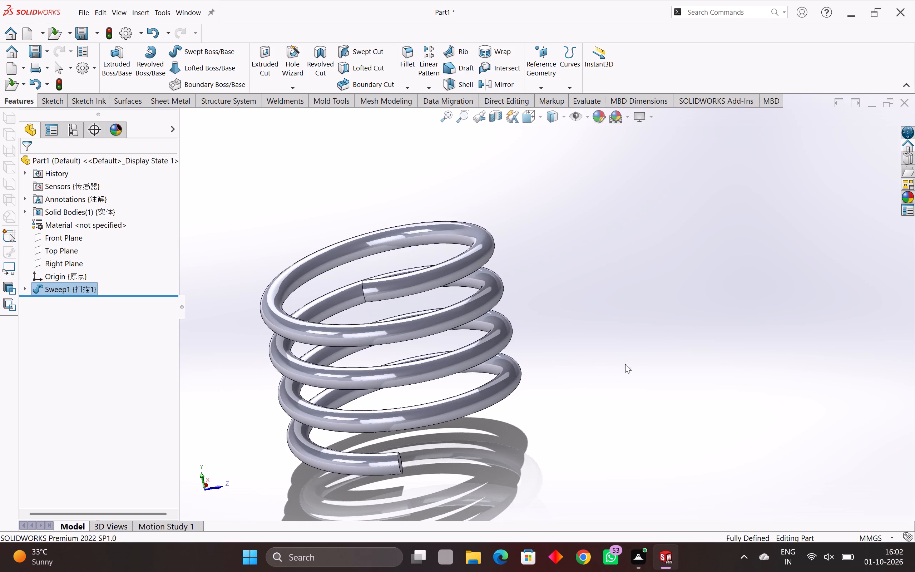
pyautogui.scroll(-1, 632, 354)
pyautogui.moveTo(545, 381); pyautogui.dragTo(604, 485, button='middle')
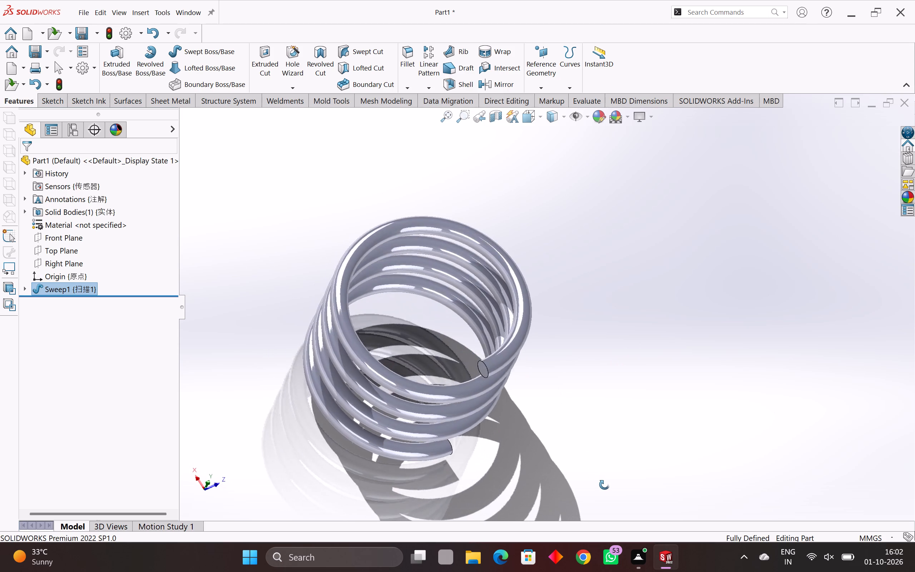
pyautogui.moveTo(604, 485); pyautogui.dragTo(472, 364, button='middle')
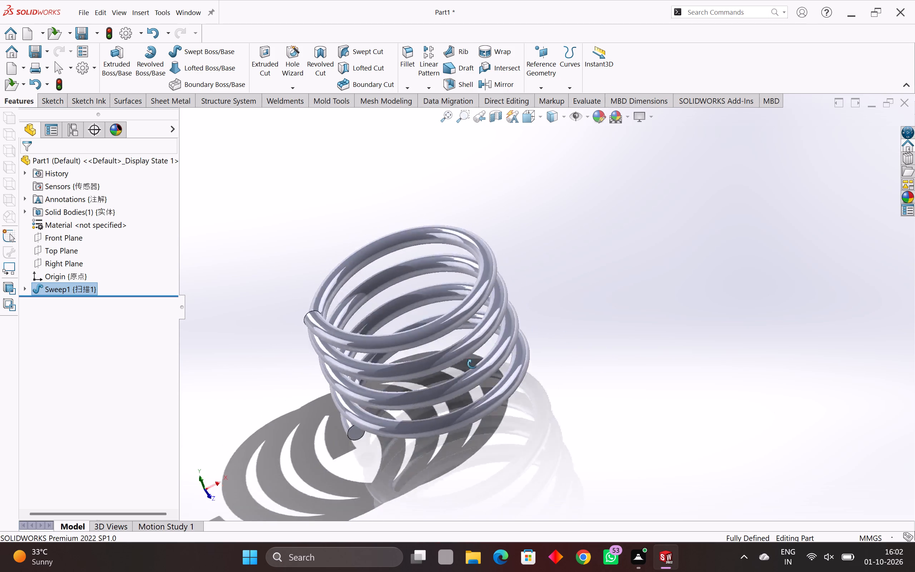
pyautogui.moveTo(472, 364); pyautogui.dragTo(566, 369, button='middle')
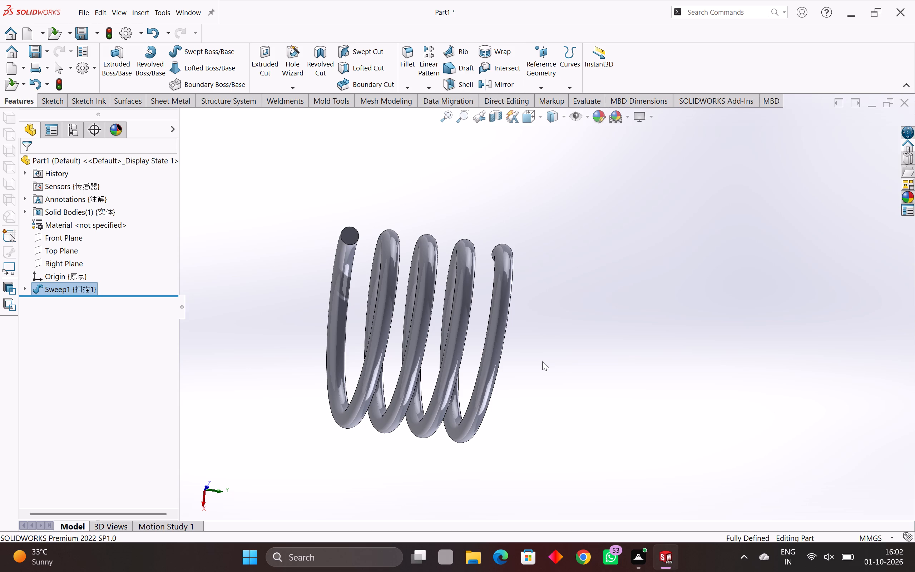
pyautogui.scroll(-1, 557, 386)
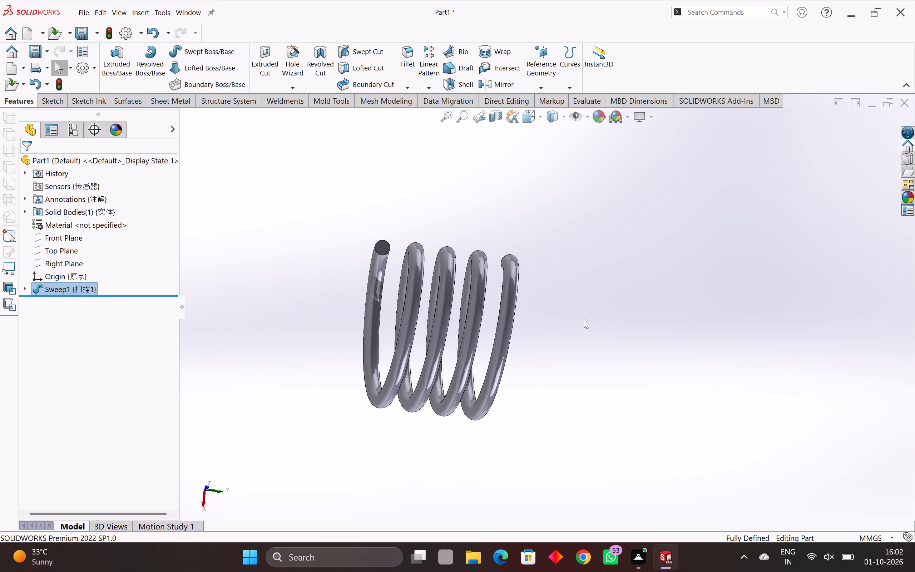
pyautogui.scroll(2, 582, 318)
pyautogui.scroll(-1, 565, 311)
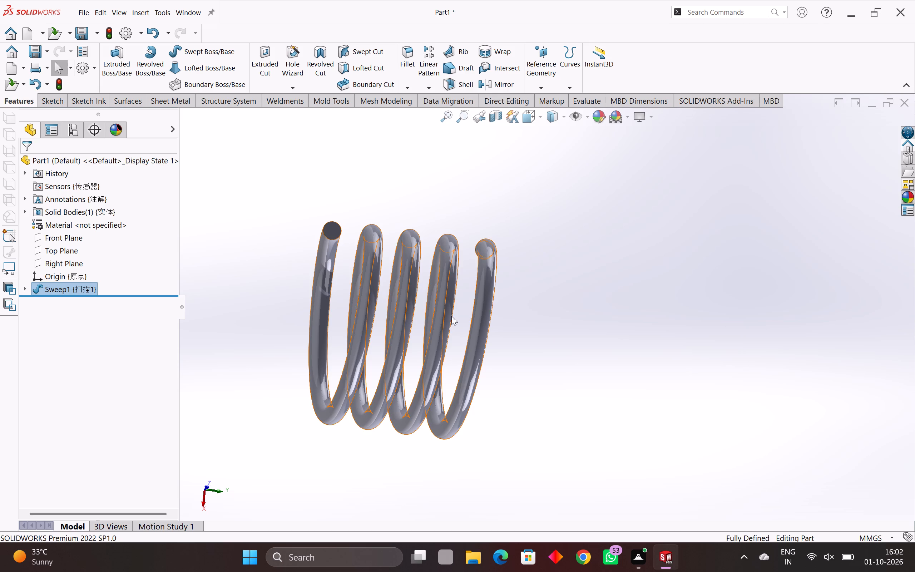
pyautogui.scroll(1, 527, 317)
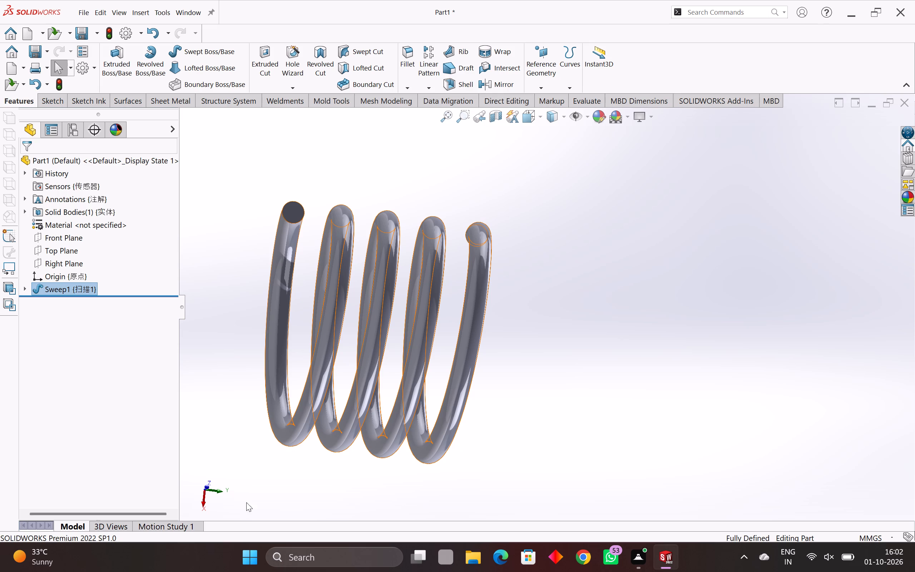
pyautogui.moveTo(287, 475); pyautogui.dragTo(388, 493, button='middle')
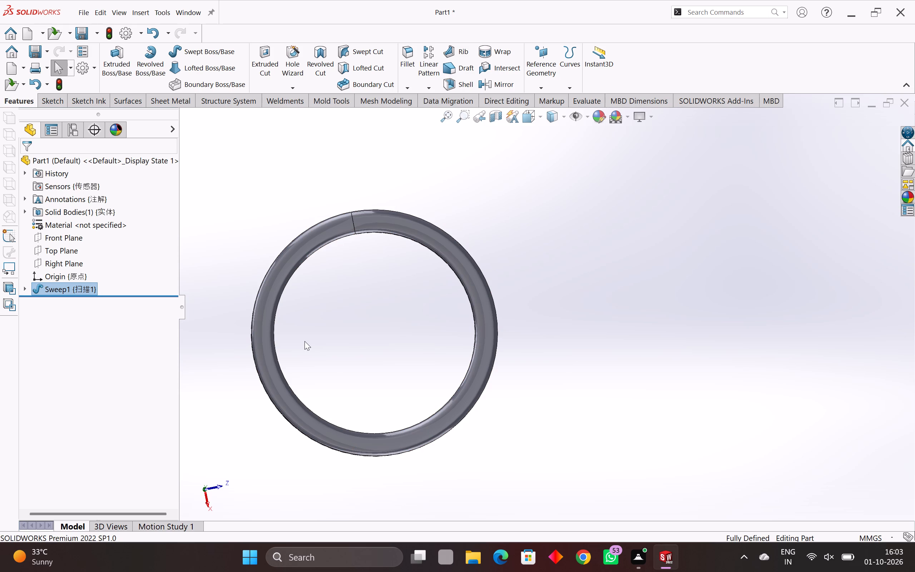
pyautogui.moveTo(339, 325); pyautogui.dragTo(343, 422, button='middle')
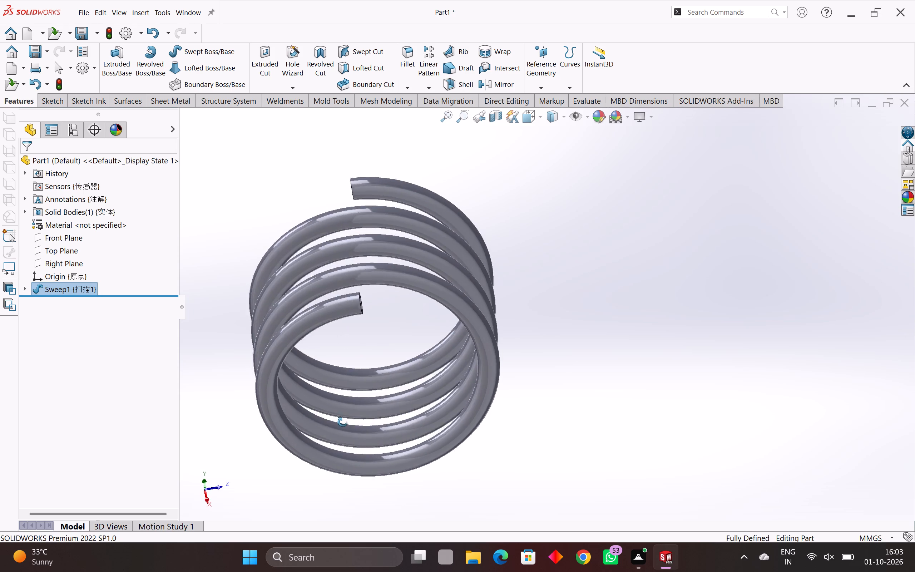
pyautogui.moveTo(343, 422); pyautogui.dragTo(586, 386, button='middle')
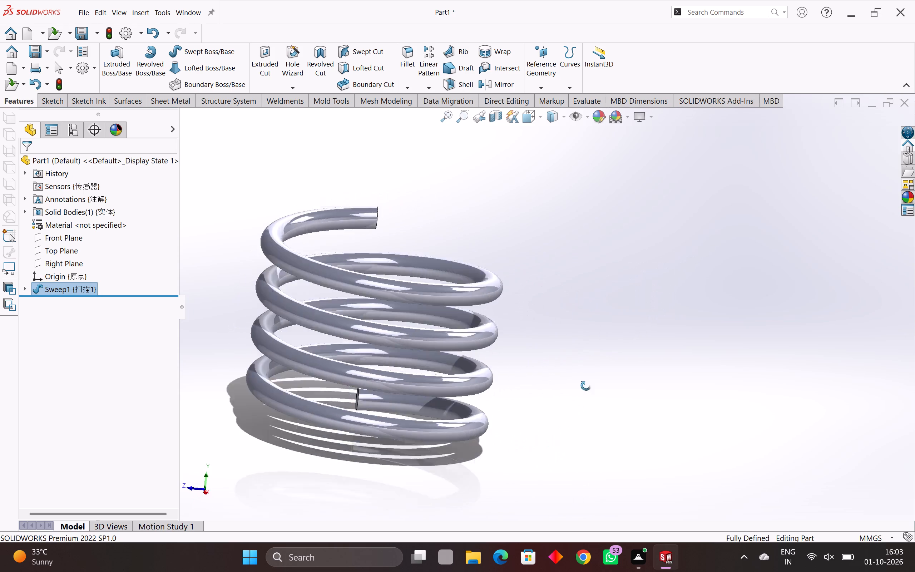
pyautogui.moveTo(586, 386); pyautogui.dragTo(552, 405, button='middle')
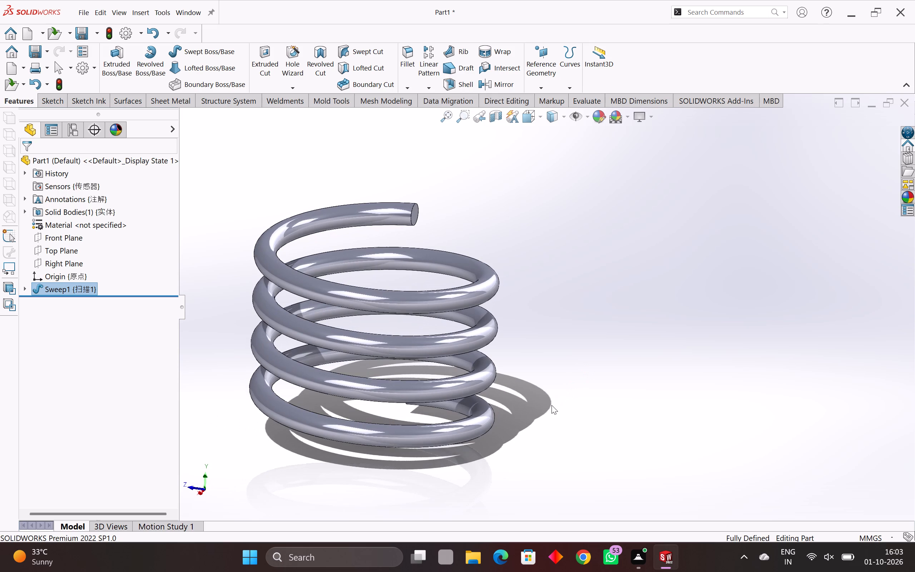
pyautogui.moveTo(451, 324); pyautogui.dragTo(326, 363, button='middle')
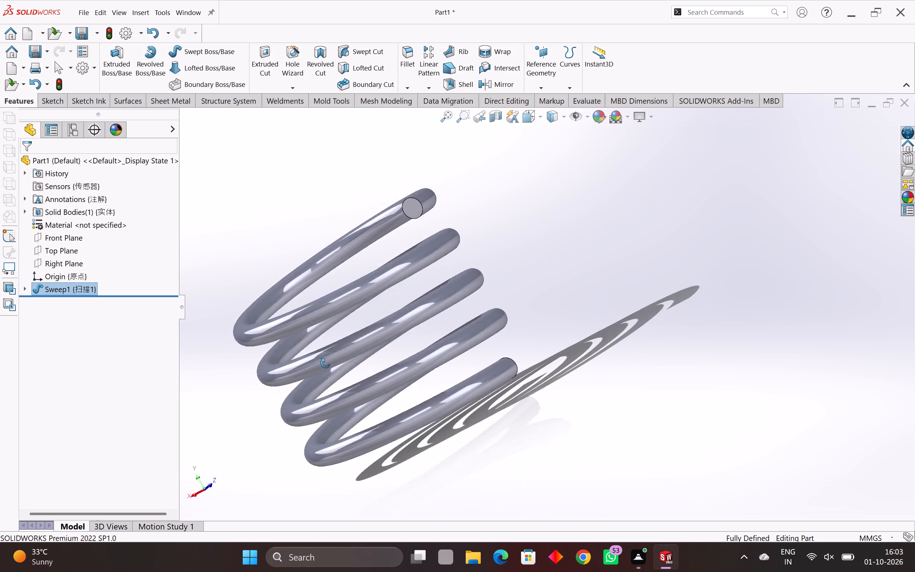
pyautogui.moveTo(326, 363); pyautogui.dragTo(396, 444, button='middle')
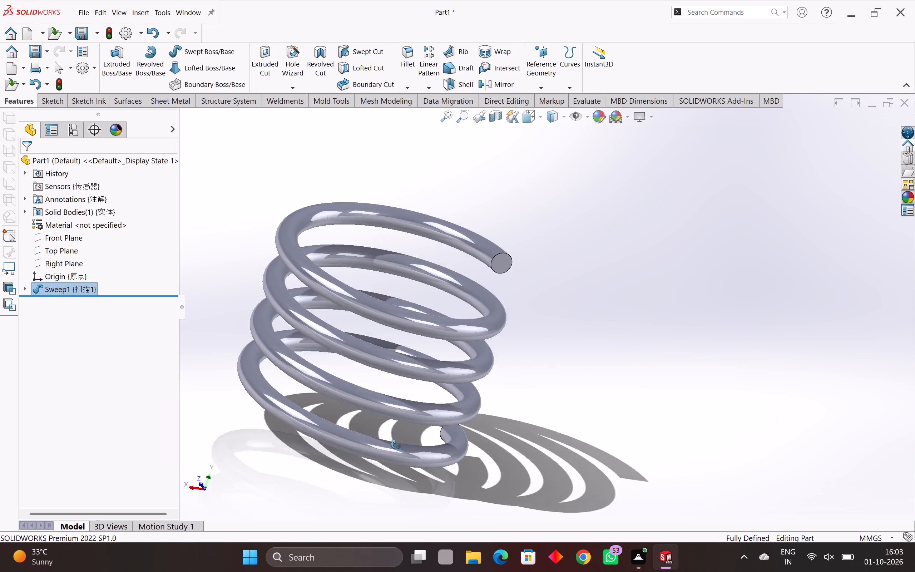
pyautogui.moveTo(396, 444); pyautogui.dragTo(483, 415, button='middle')
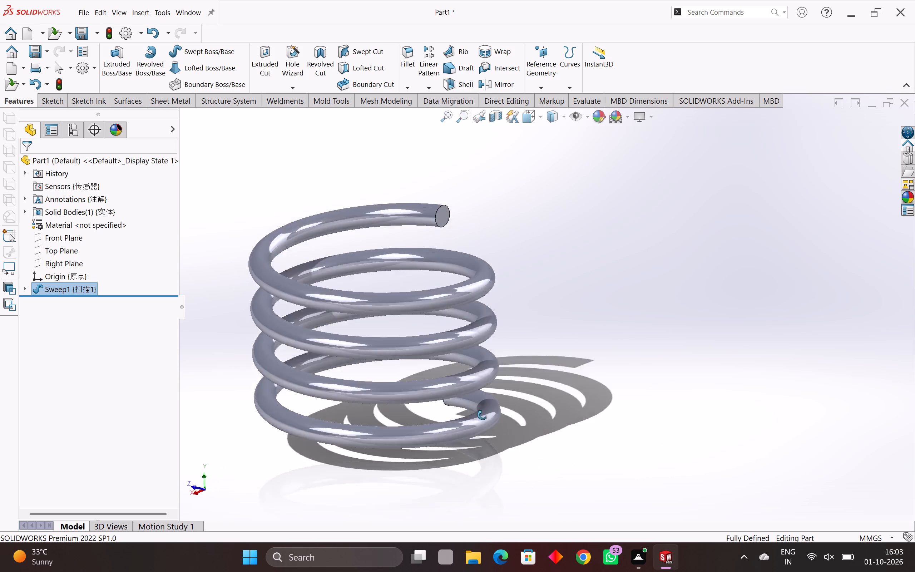
pyautogui.moveTo(483, 415); pyautogui.dragTo(369, 310, button='middle')
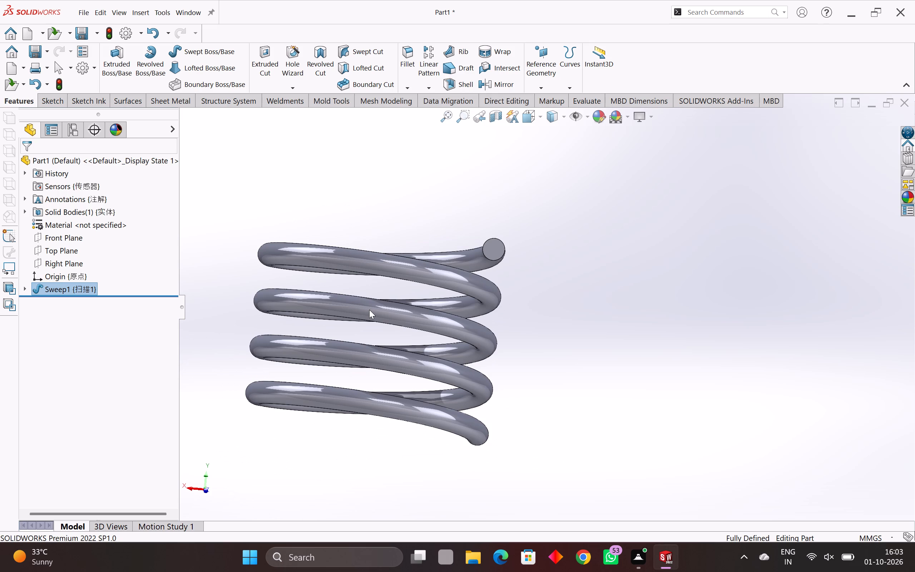
pyautogui.moveTo(369, 310); pyautogui.dragTo(279, 306, button='middle')
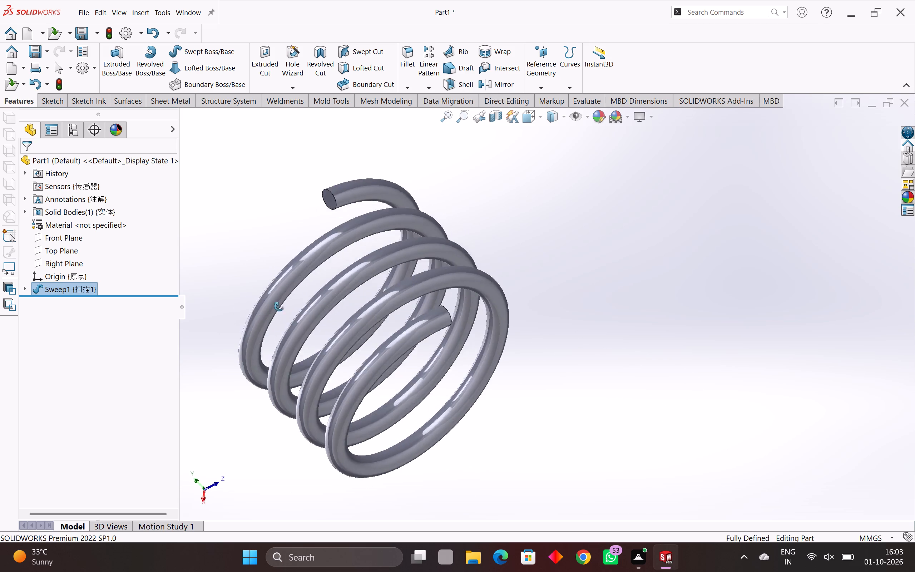
pyautogui.moveTo(279, 306); pyautogui.dragTo(409, 413, button='middle')
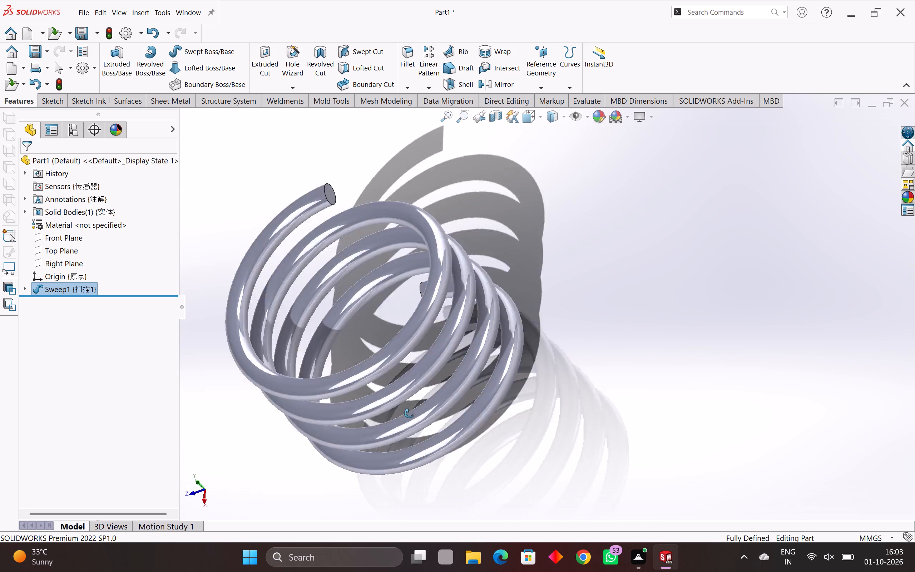
pyautogui.moveTo(409, 413); pyautogui.dragTo(349, 411, button='middle')
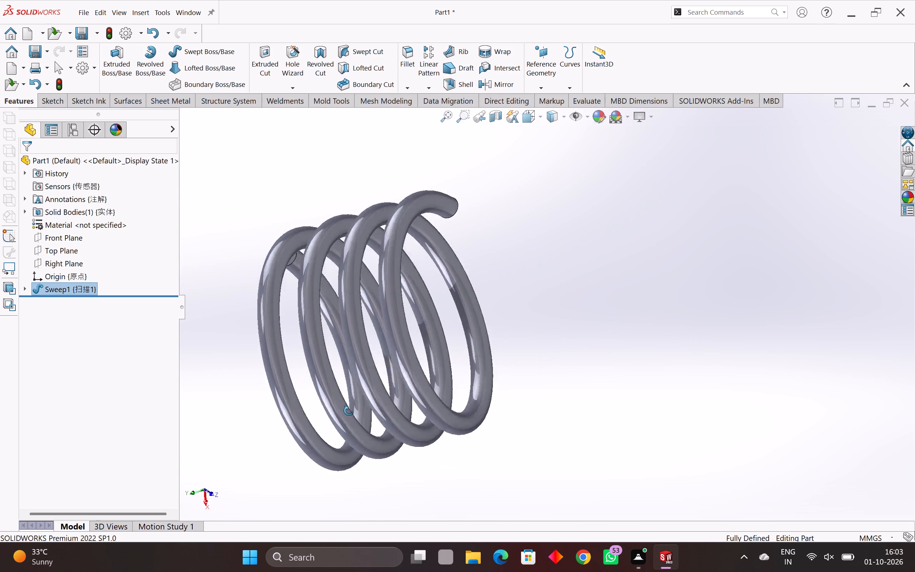
pyautogui.moveTo(349, 411); pyautogui.dragTo(258, 496, button='middle')
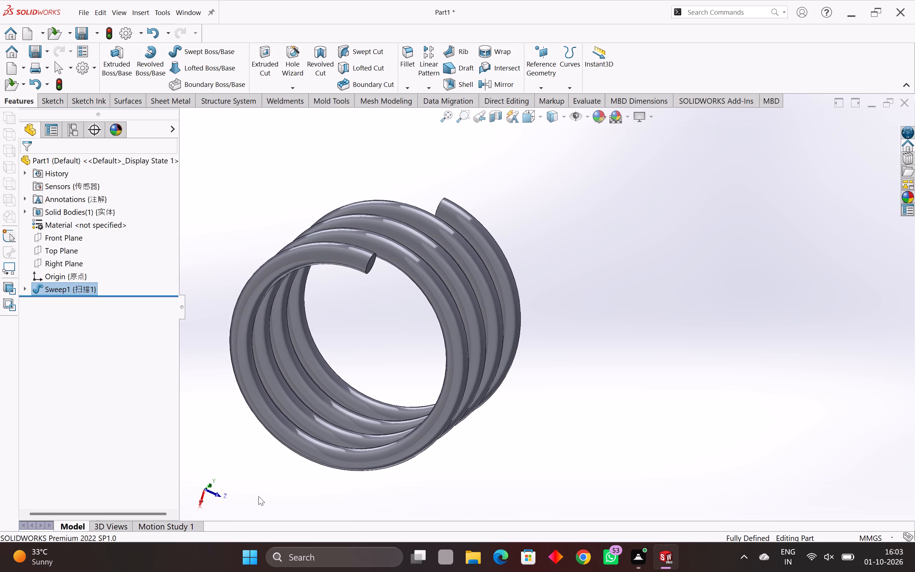
pyautogui.scroll(-2, 310, 465)
pyautogui.moveTo(299, 432); pyautogui.dragTo(484, 280, button='middle')
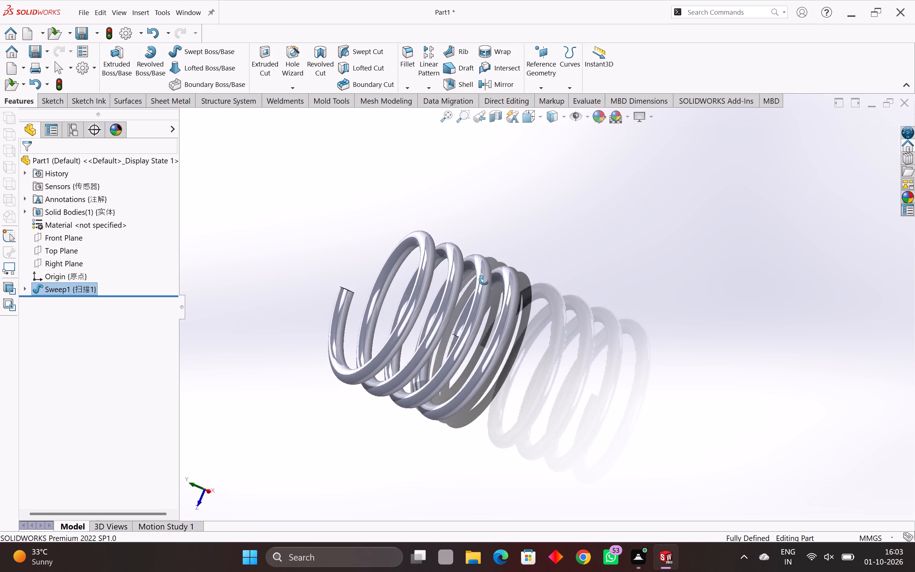
pyautogui.moveTo(484, 280); pyautogui.dragTo(485, 257, button='middle')
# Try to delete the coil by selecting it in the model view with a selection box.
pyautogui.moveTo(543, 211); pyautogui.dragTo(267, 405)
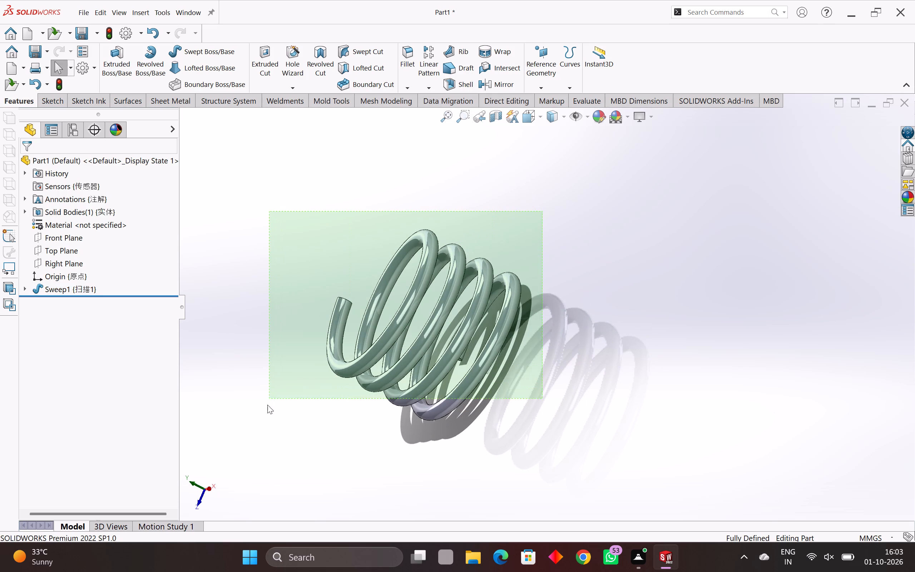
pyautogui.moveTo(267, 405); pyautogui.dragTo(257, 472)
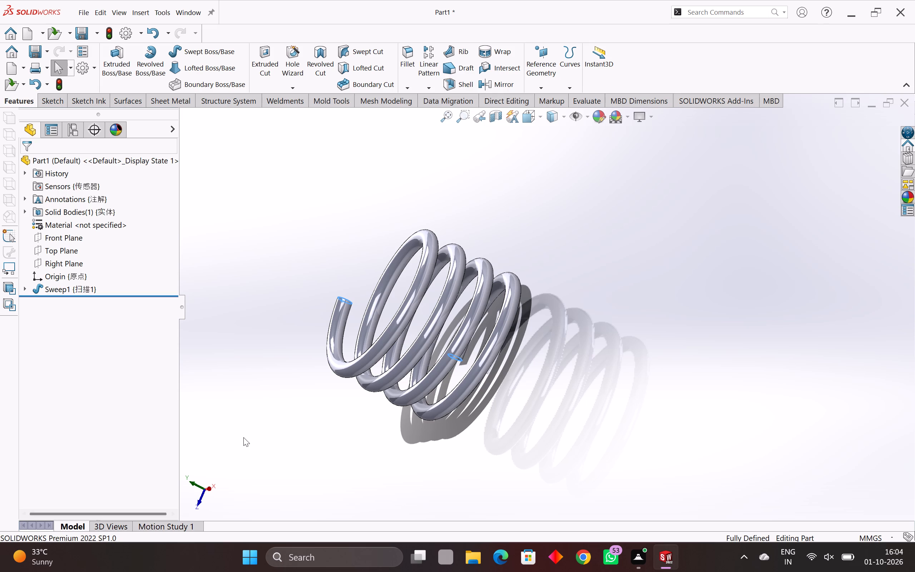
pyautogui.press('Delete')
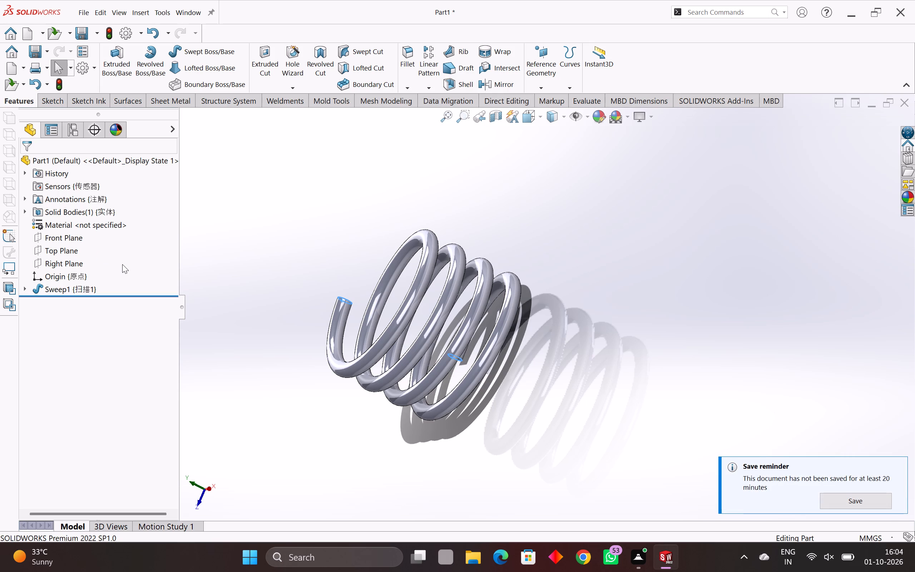
# Undo the twisted sweep that formed the coil.
pyautogui.hotkey('ctrl', 'z')
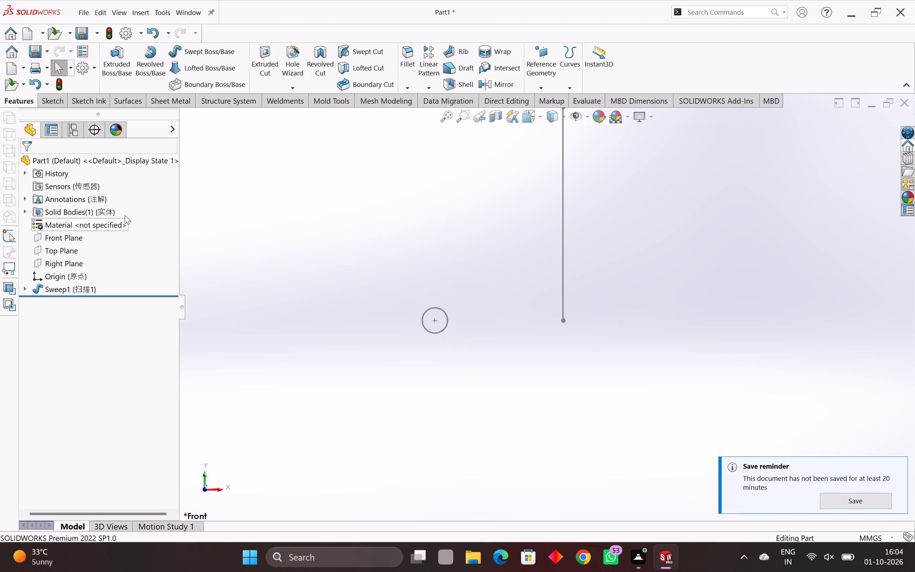
pyautogui.scroll(-3, 167, 187)
pyautogui.scroll(-3, 471, 343)
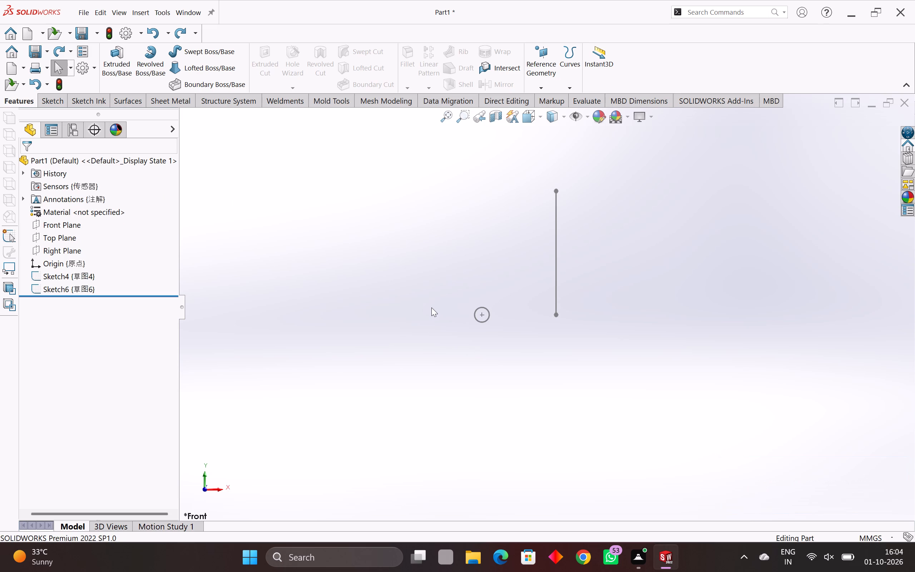
# Undo the Front Plane circle sketch, including its horizontal relation, its dimensions and the circle itself.
pyautogui.hotkey('ctrl', 'z')
pyautogui.hotkey('ctrl', 'z')
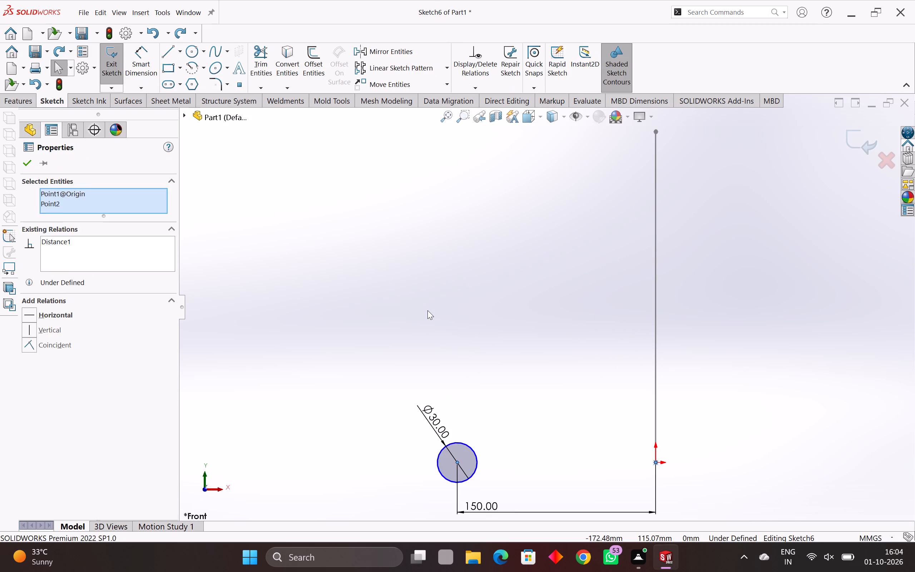
pyautogui.hotkey('ctrl', 'z')
pyautogui.hotkey('ctrl', 'z')
pyautogui.hotkey('ctrl', 'z')
pyautogui.hotkey('ctrl', 'z')
pyautogui.hotkey('ctrl', 'z')
pyautogui.hotkey('ctrl', 'z')
pyautogui.hotkey('ctrl', 'z')
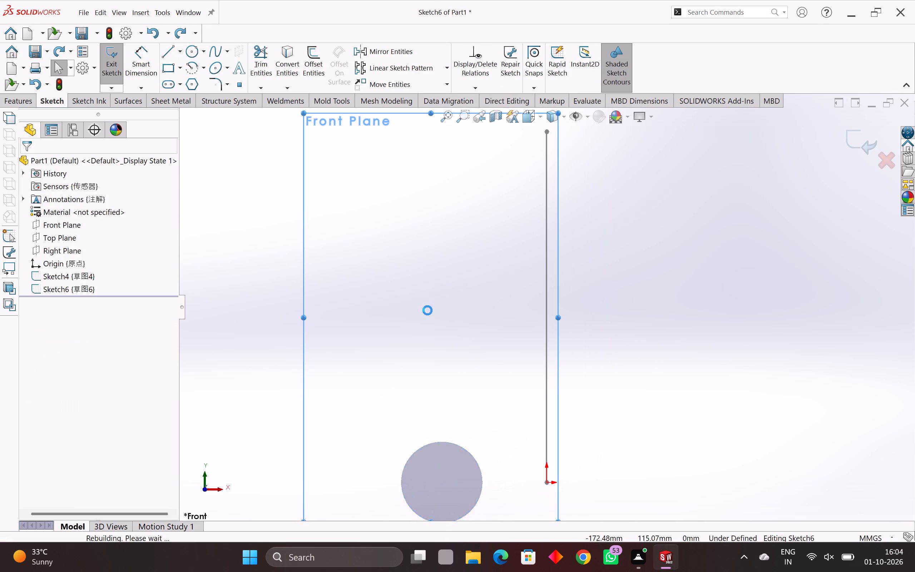
pyautogui.hotkey('ctrl', 'z')
pyautogui.hotkey('ctrl', 'z')
pyautogui.hotkey('ctrl', 'z')
pyautogui.hotkey('ctrl', 'z')
pyautogui.hotkey('ctrl', 'z')
pyautogui.hotkey('ctrl', 'z')
pyautogui.hotkey('ctrl', 'z')
pyautogui.hotkey('ctrl', 'z')
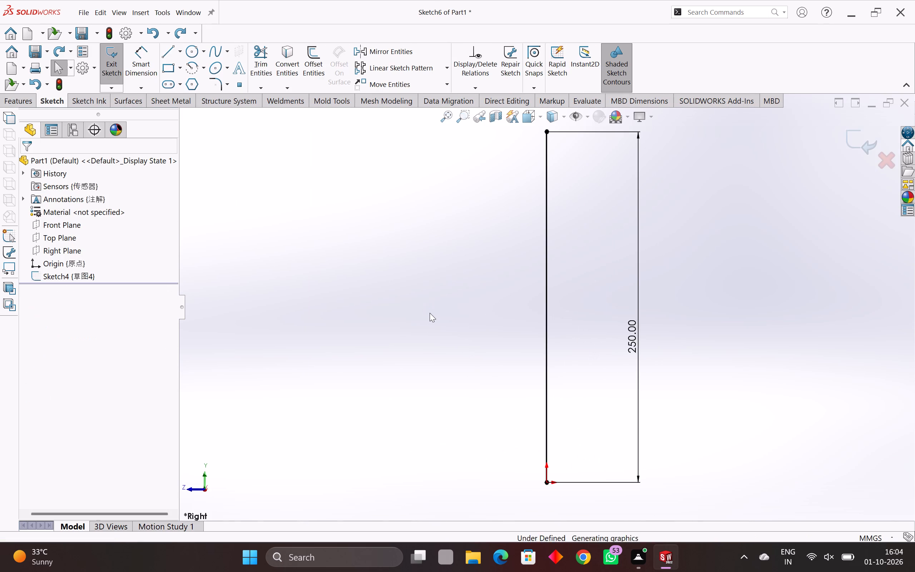
# Undo the vertical path line's 250 mm dimension and the line itself, continuing back through its sketch.
pyautogui.hotkey('ctrl', 'z')
pyautogui.hotkey('ctrl', 'z')
pyautogui.hotkey('ctrl', 'z')
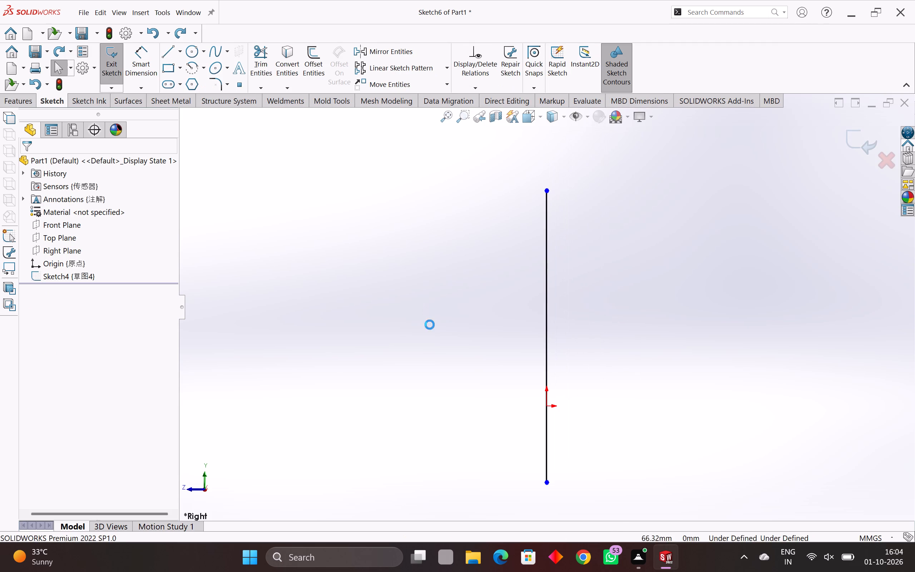
pyautogui.hotkey('ctrl', 'z')
pyautogui.hotkey('ctrl', 'z')
pyautogui.hotkey('ctrl', 'z')
pyautogui.hotkey('ctrl', 'z')
pyautogui.hotkey('ctrl', 'z')
pyautogui.keyDown('ctrl'); pyautogui.click(430, 325); pyautogui.keyUp('ctrl')
pyautogui.hotkey('ctrl', 'z')
pyautogui.hotkey('ctrl', 'z')
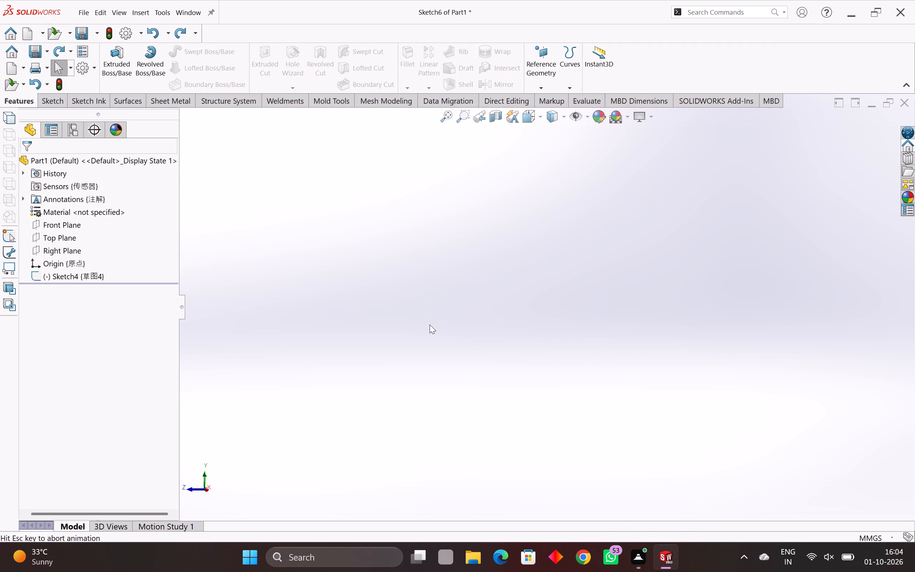
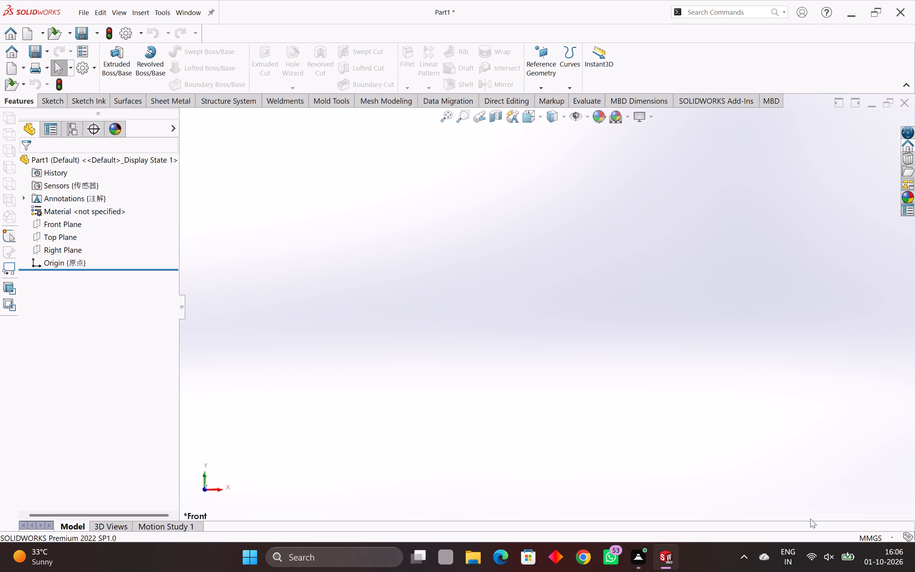
# Open a new sketch on the Top Plane.
pyautogui.scroll(-3, 830, 565)
pyautogui.scroll(-3, 728, 280)
pyautogui.click(66, 227)
pyautogui.click(532, 282)
pyautogui.click(62, 101)
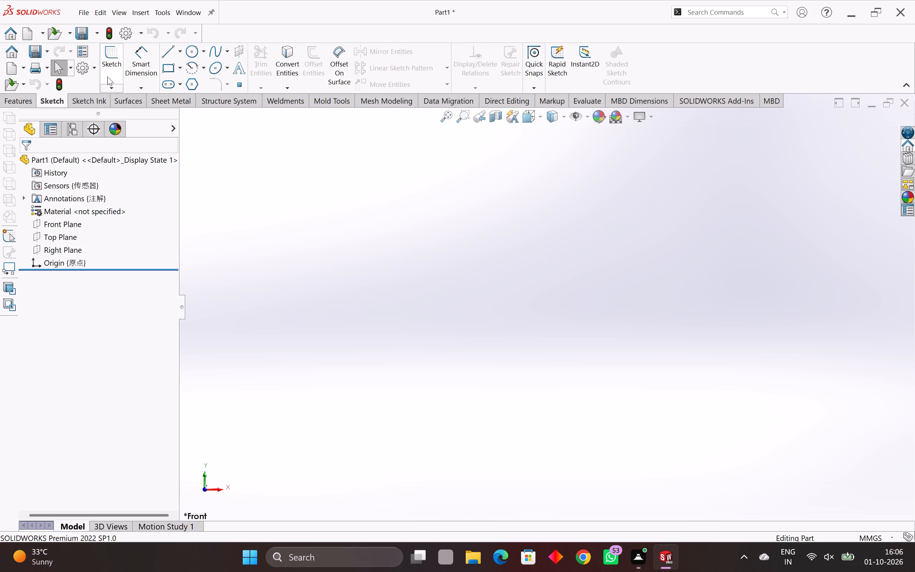
pyautogui.click(113, 63)
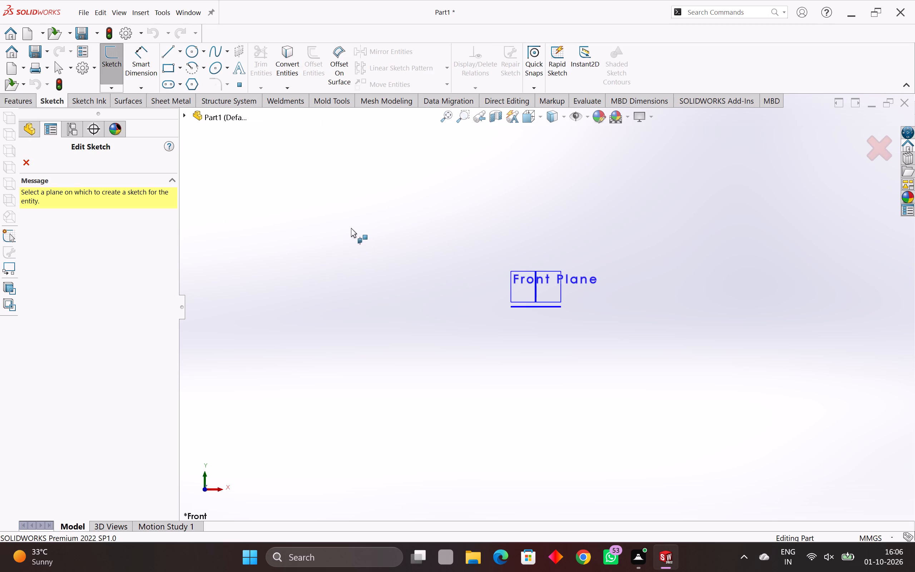
pyautogui.click(520, 287)
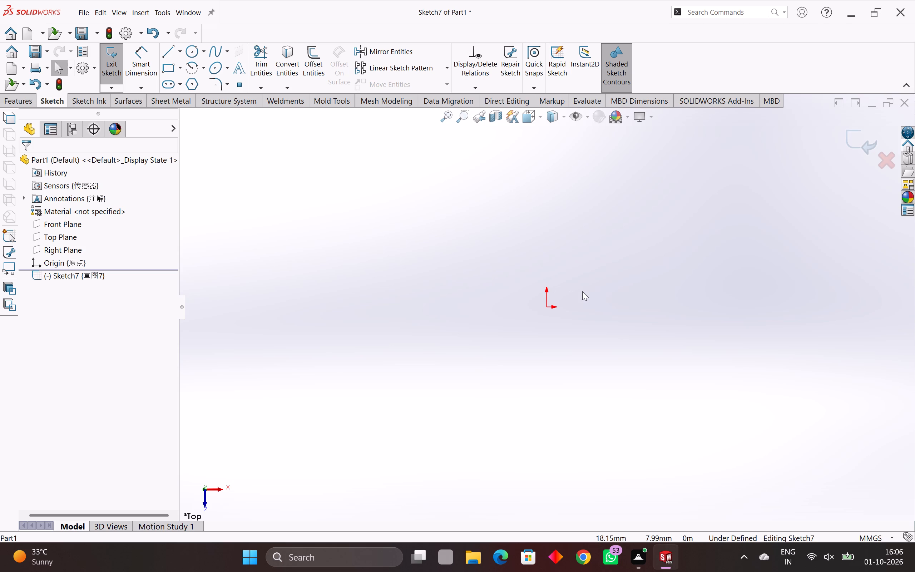
# Sketch a vertical line about 14,283 mm long, starting at the origin.
pyautogui.scroll(2, 554, 245)
pyautogui.scroll(5, 546, 351)
pyautogui.scroll(9, 538, 289)
pyautogui.scroll(4, 542, 397)
pyautogui.scroll(4, 509, 400)
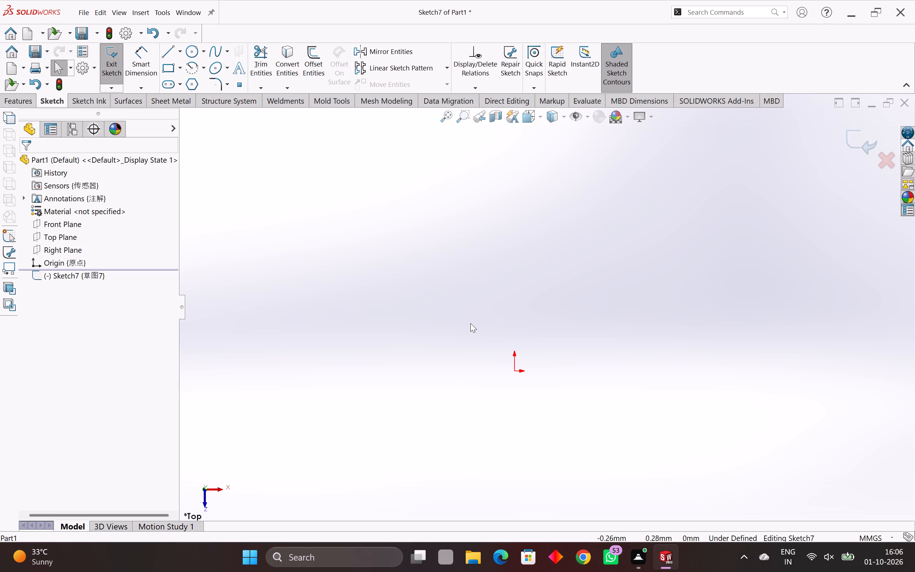
pyautogui.press('l')
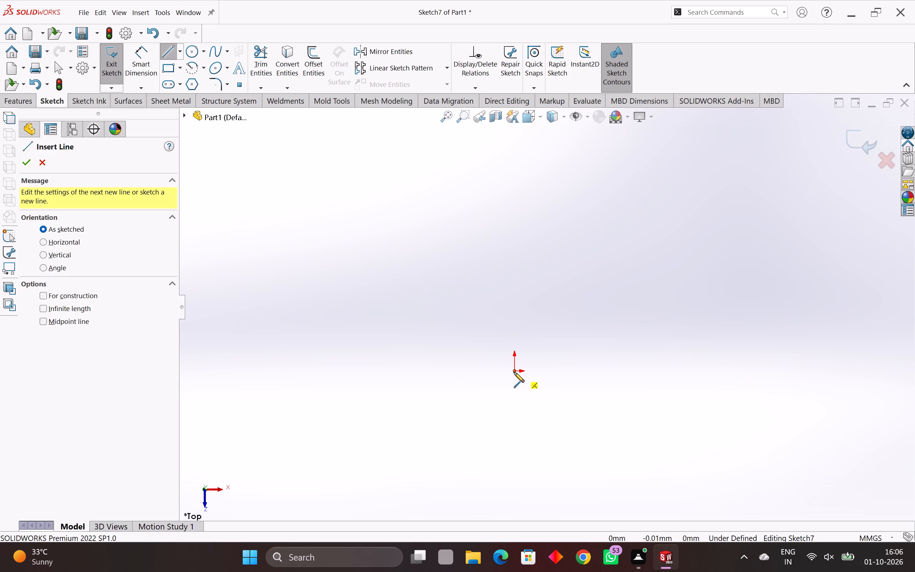
pyautogui.click(515, 371)
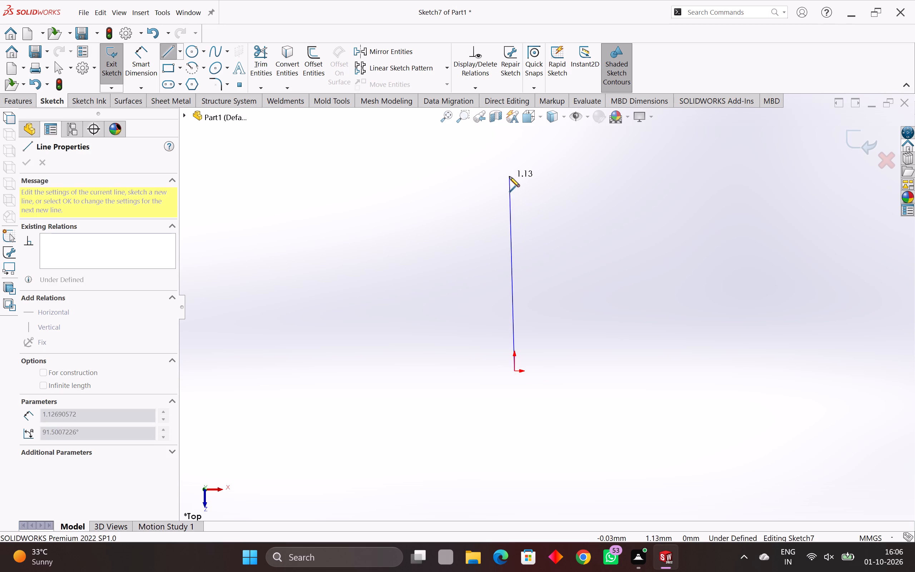
pyautogui.scroll(-20, 517, 175)
pyautogui.scroll(-9, 517, 175)
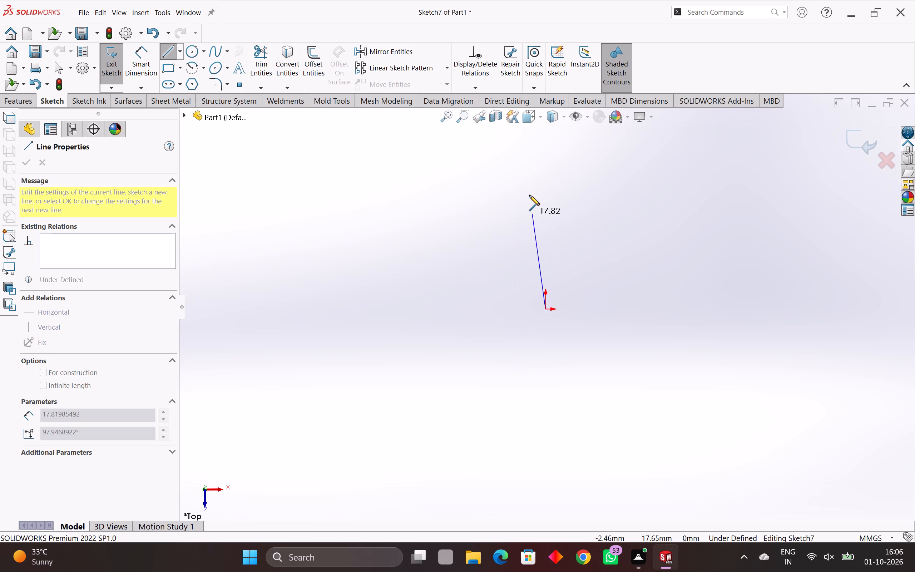
pyautogui.scroll(-20, 529, 195)
pyautogui.scroll(-16, 529, 195)
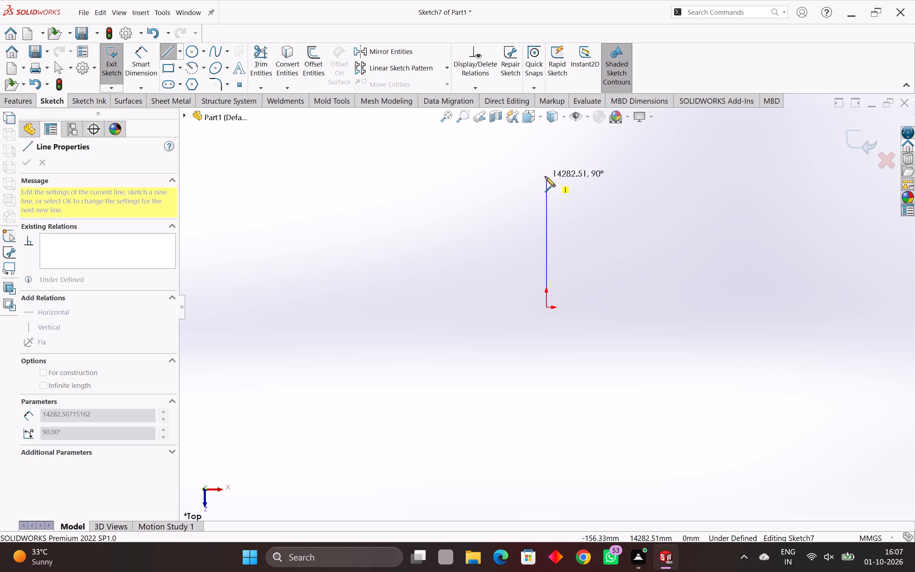
pyautogui.click(545, 177)
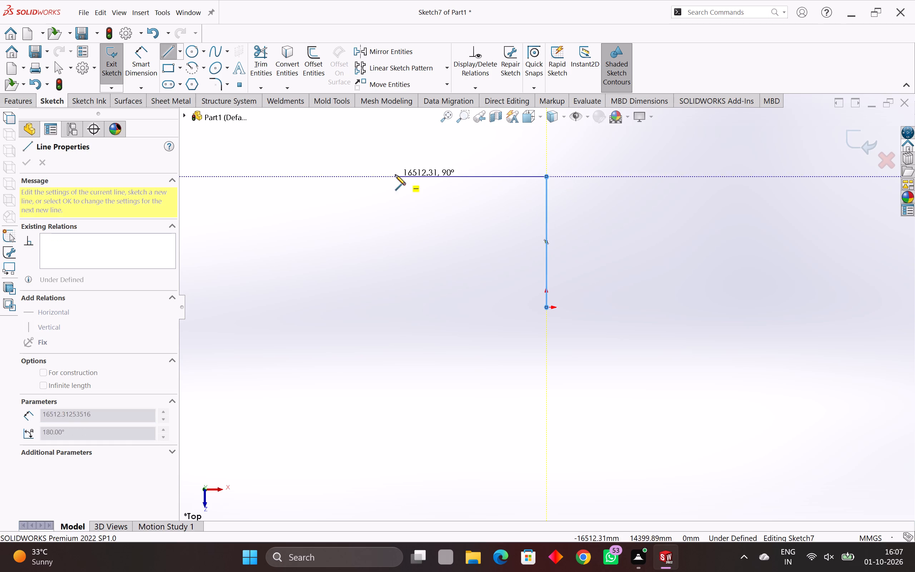
pyautogui.press('Escape')
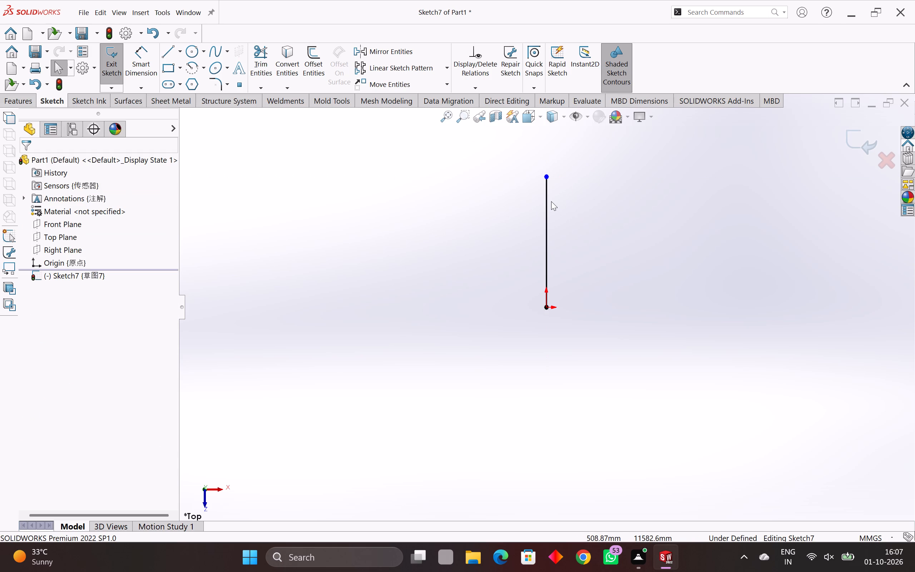
# Dimension the vertical line's length to 1000 mm and close the sketch.
pyautogui.click(547, 201)
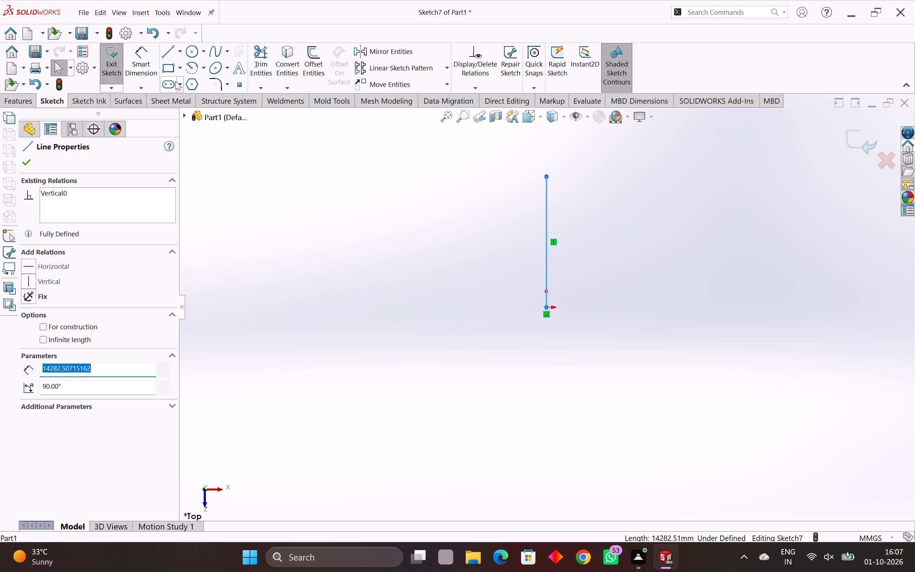
pyautogui.click(131, 60)
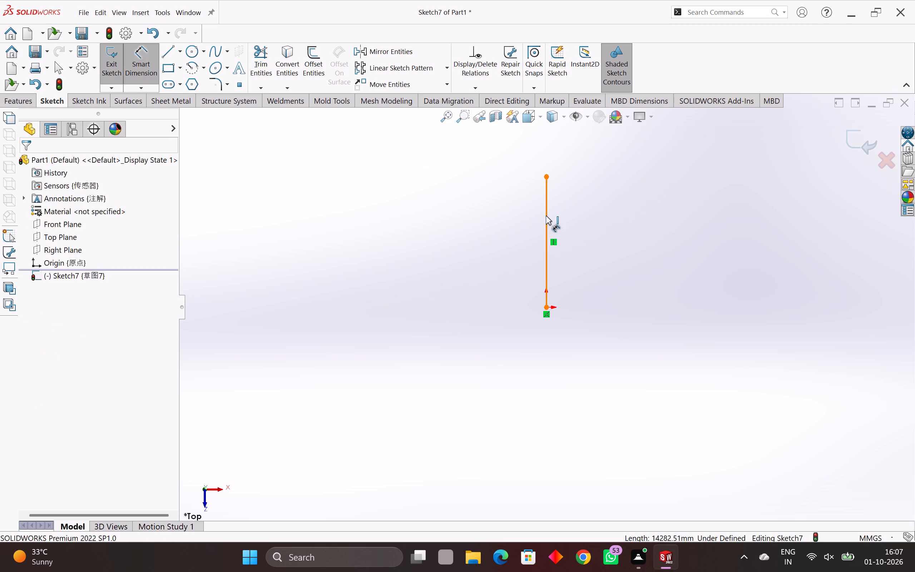
pyautogui.click(546, 216)
pyautogui.click(623, 228)
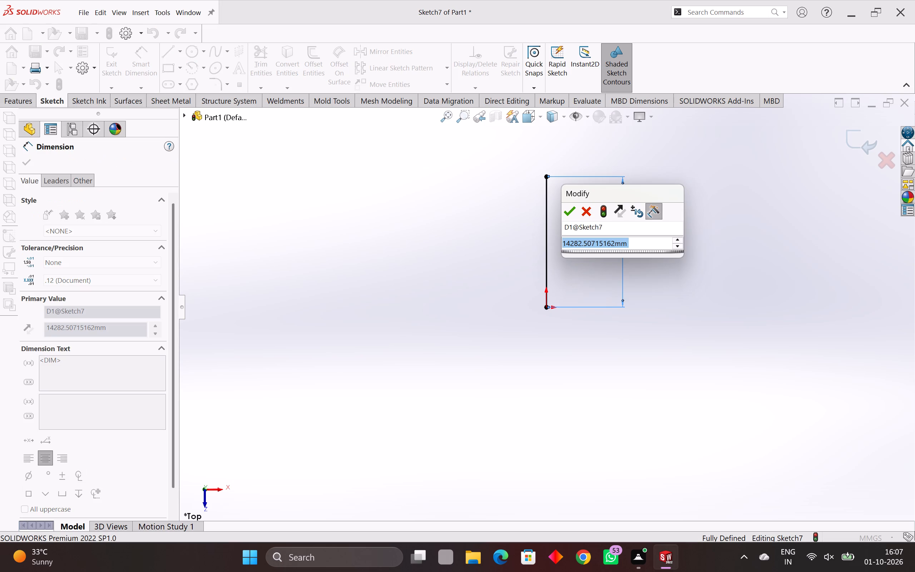
pyautogui.write('100')
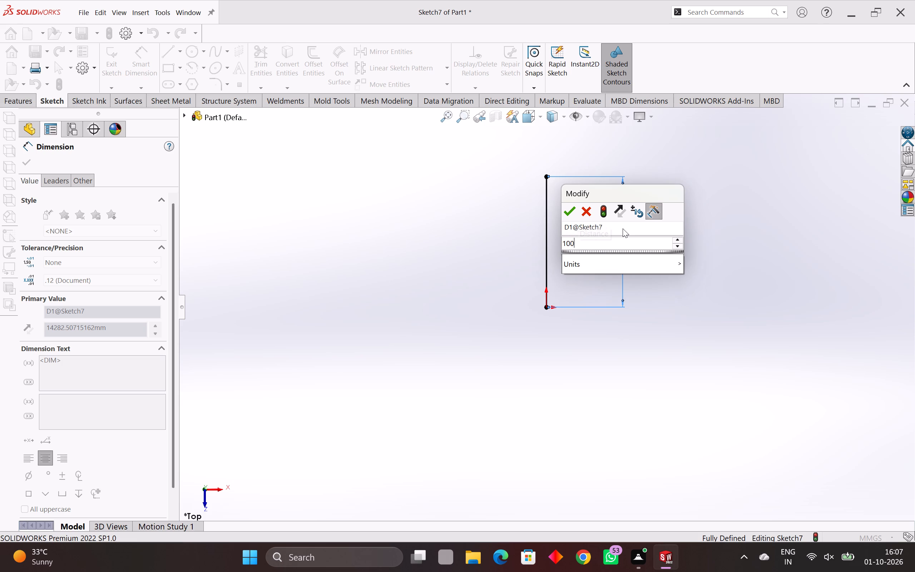
pyautogui.press('0')
pyautogui.press('Return')
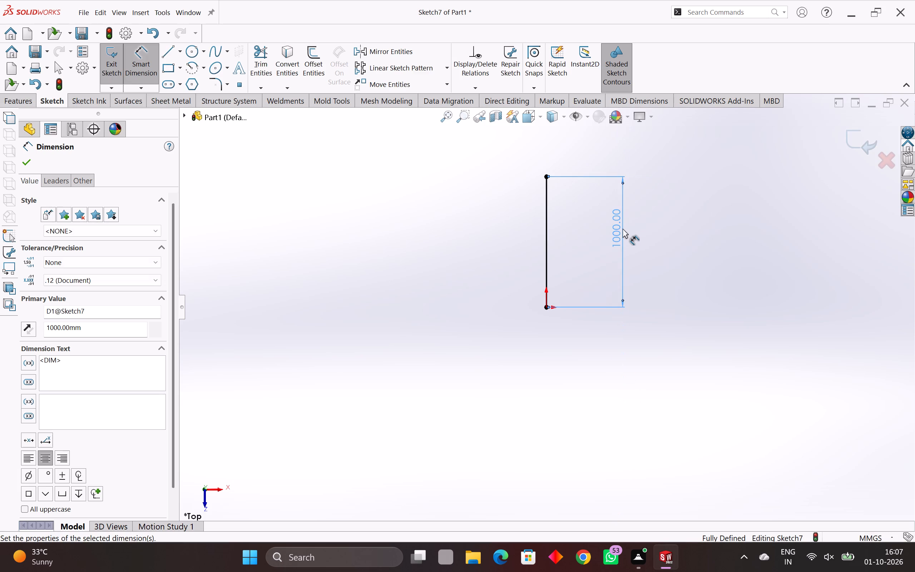
pyautogui.scroll(3, 565, 239)
pyautogui.scroll(-2, 565, 239)
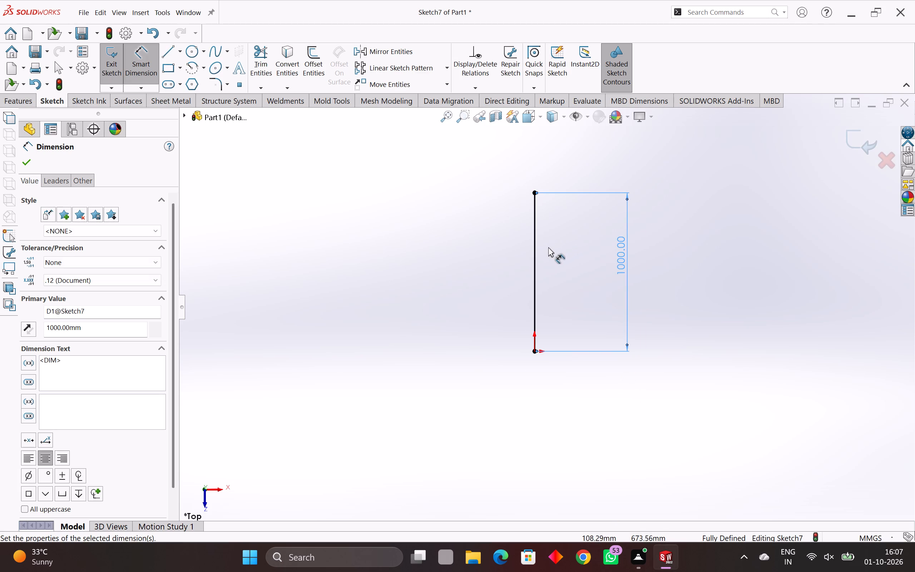
pyautogui.press('Escape')
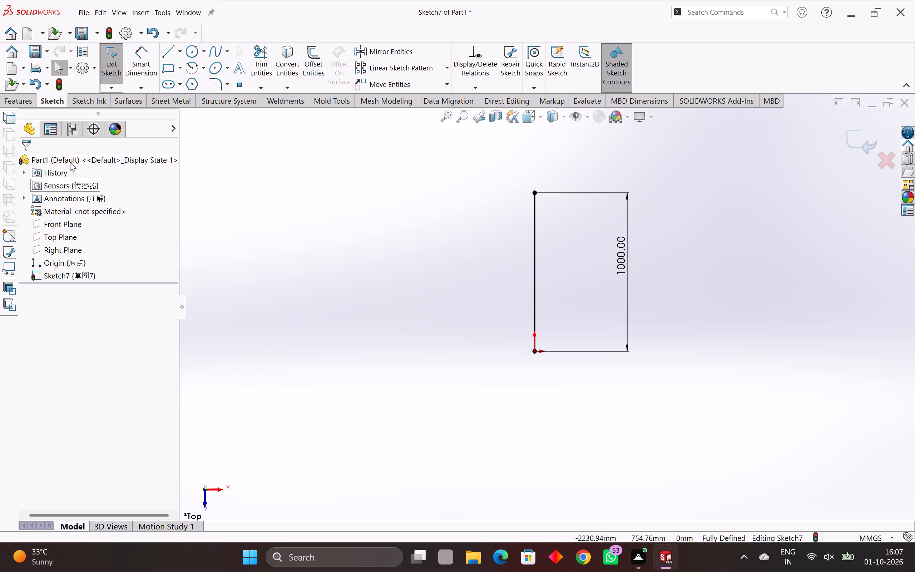
pyautogui.click(113, 68)
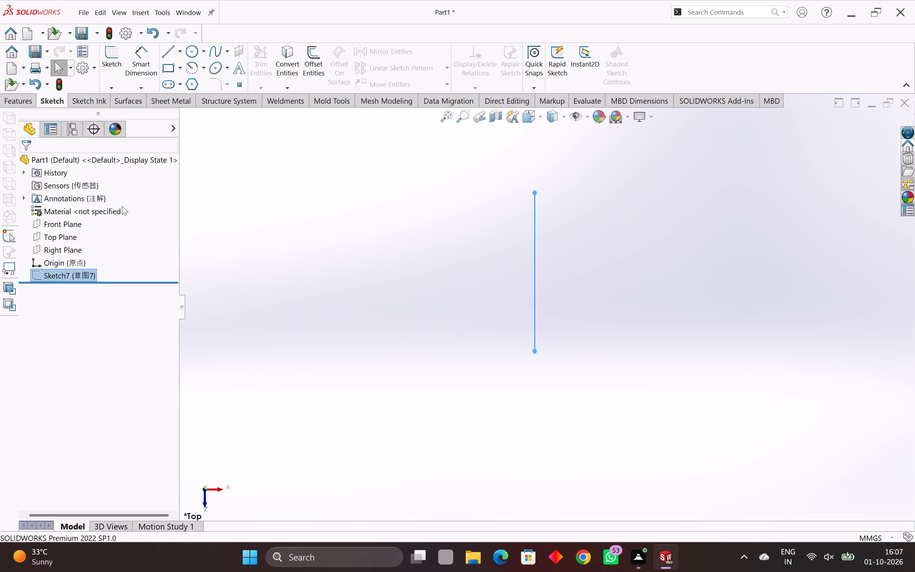
# Open a new sketch on the Right Plane.
pyautogui.click(56, 254)
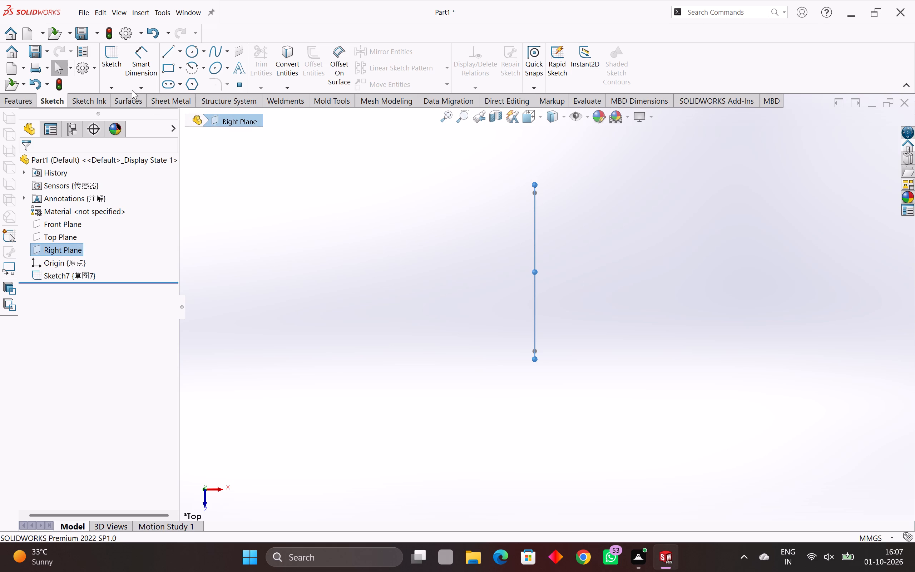
pyautogui.click(112, 64)
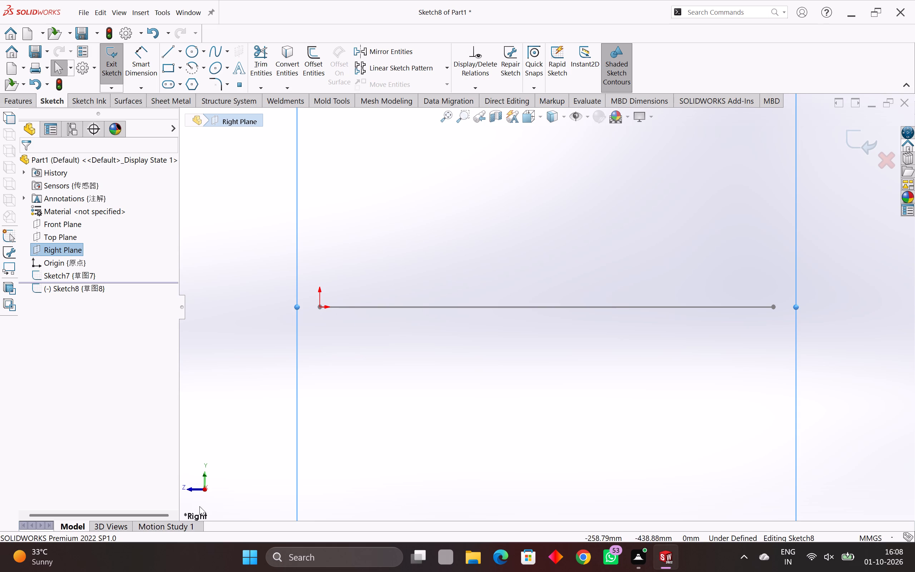
# Examine the Right Plane sketch's orientation relative to the path line in the front, right, top, left and back views.
pyautogui.click(199, 488)
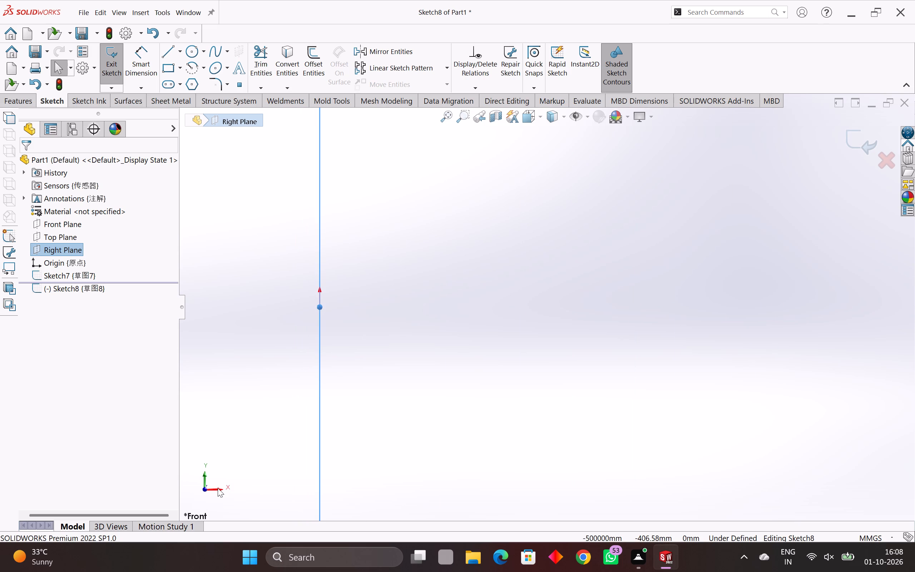
pyautogui.click(218, 488)
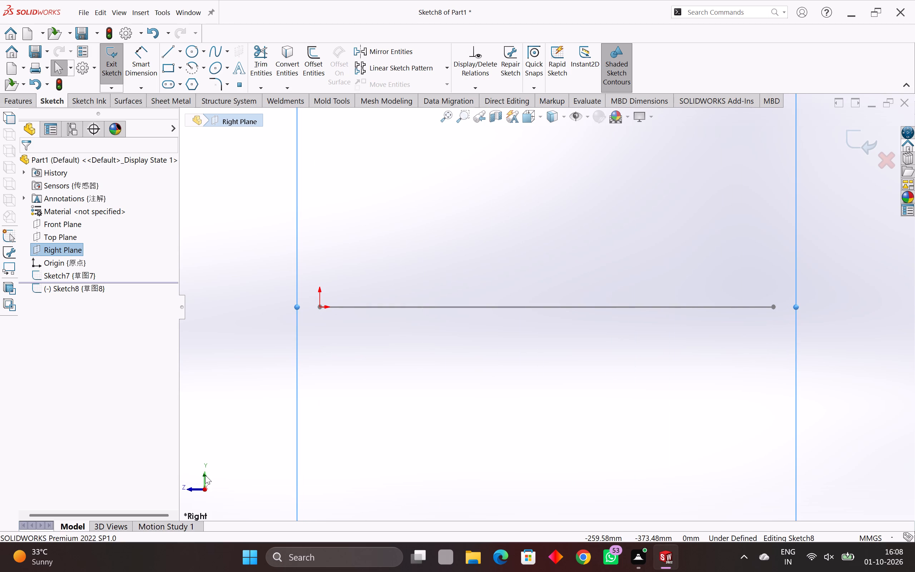
pyautogui.click(204, 477)
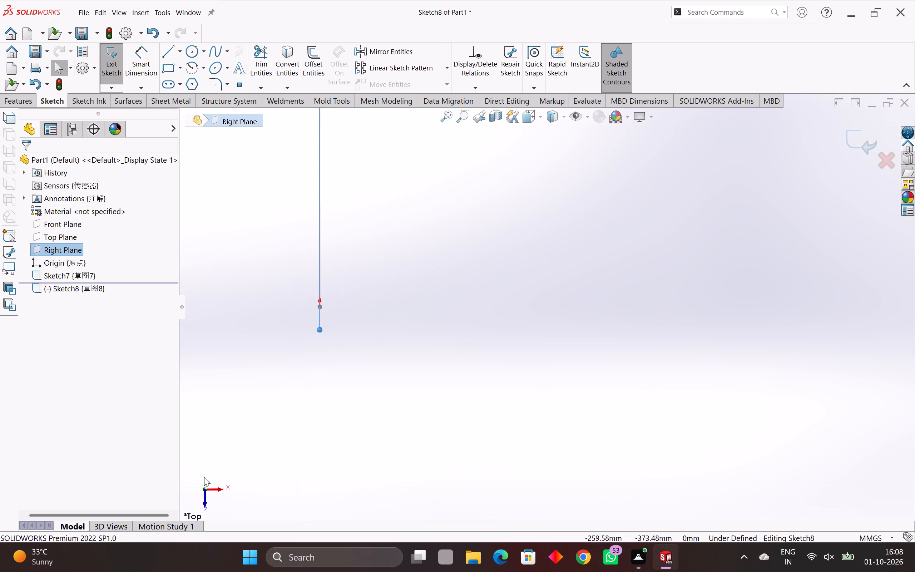
pyautogui.click(217, 487)
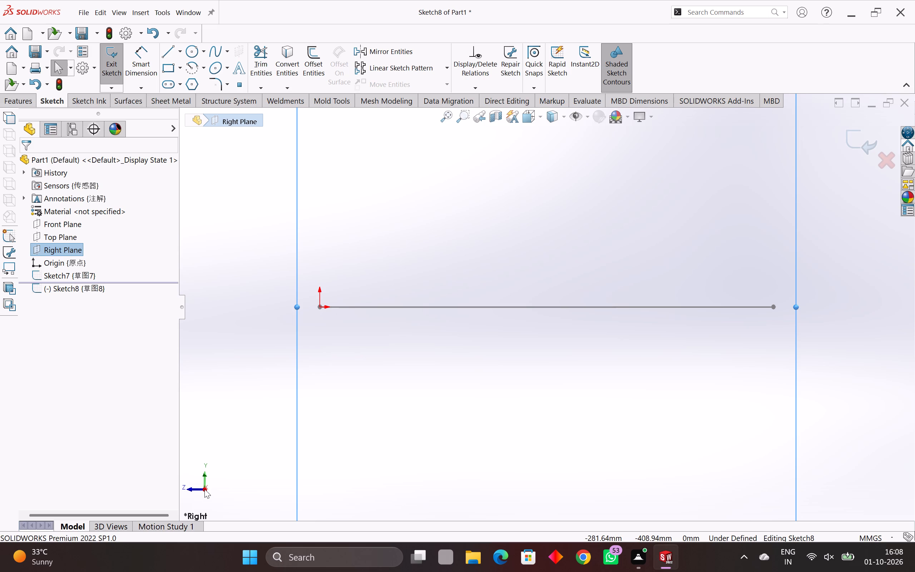
pyautogui.click(204, 489)
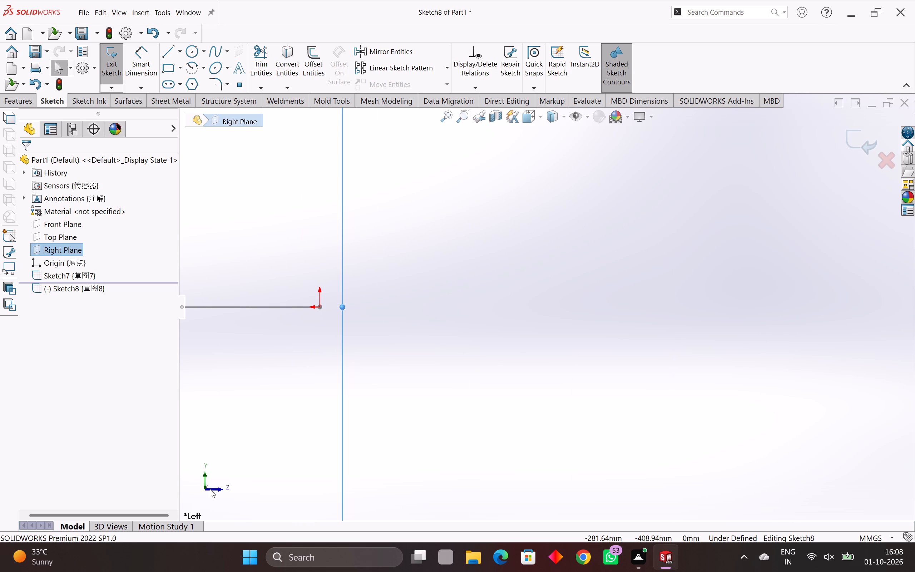
pyautogui.click(219, 489)
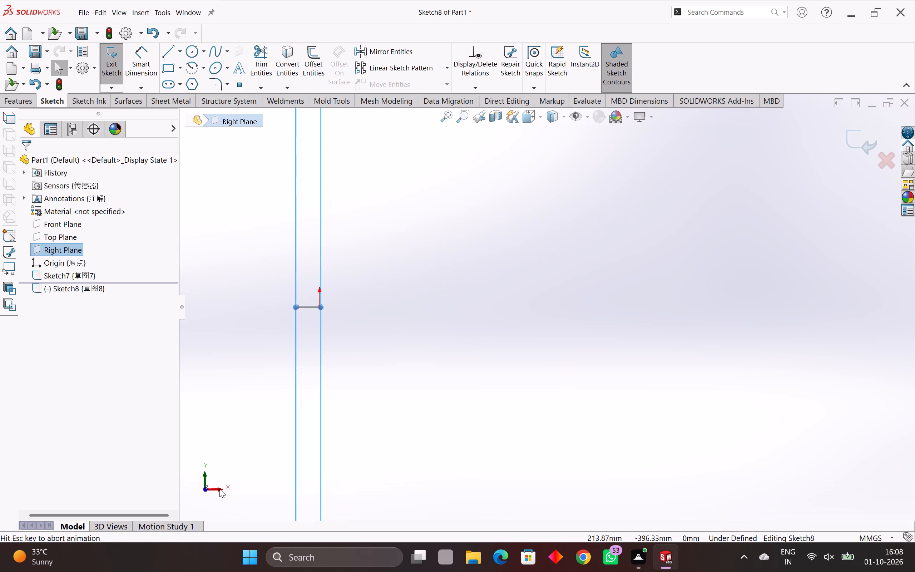
pyautogui.click(204, 490)
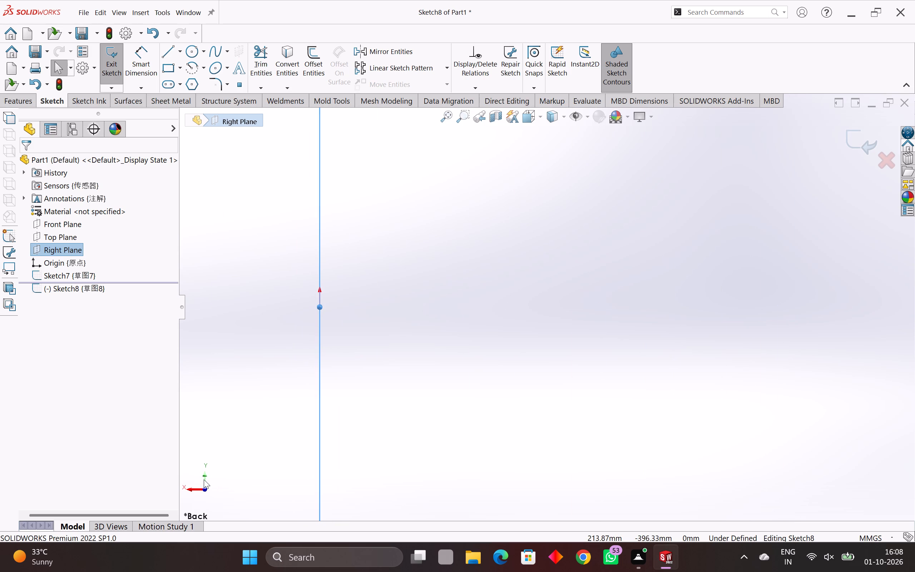
pyautogui.click(204, 479)
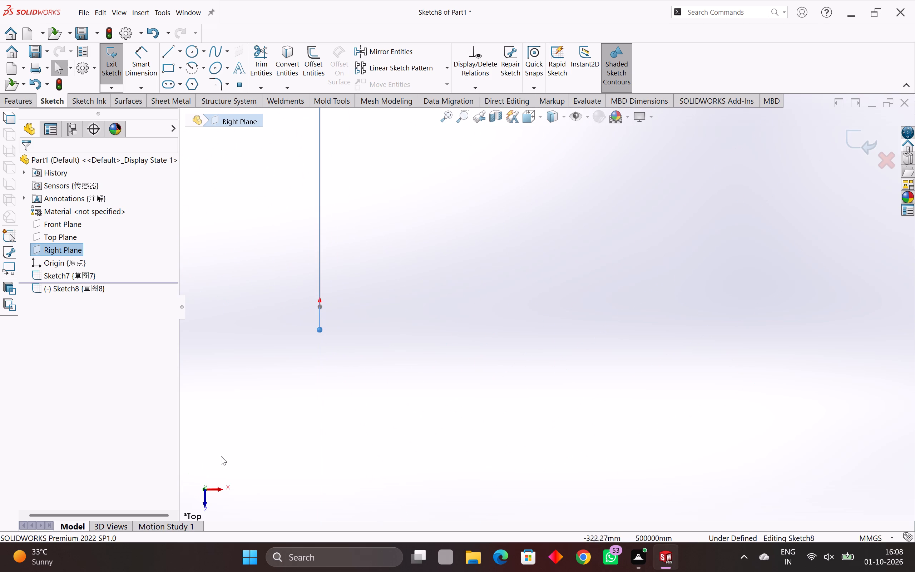
pyautogui.scroll(-2, 293, 372)
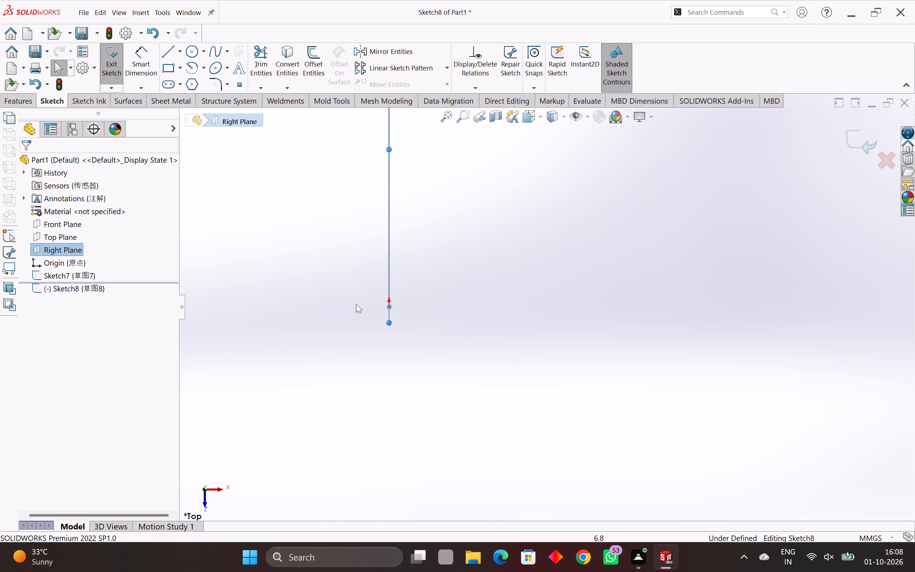
pyautogui.scroll(-3, 356, 304)
pyautogui.scroll(3, 511, 176)
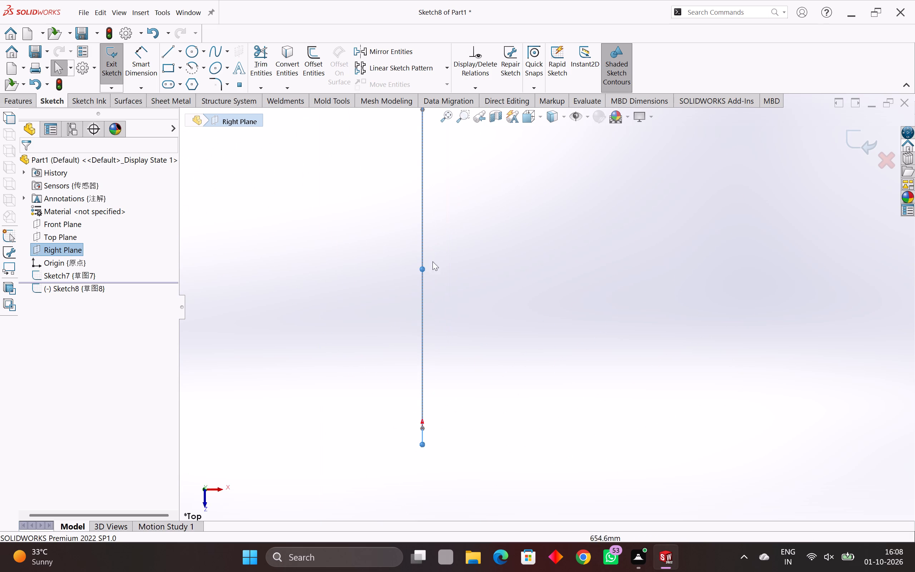
pyautogui.scroll(6, 421, 414)
pyautogui.scroll(1, 450, 434)
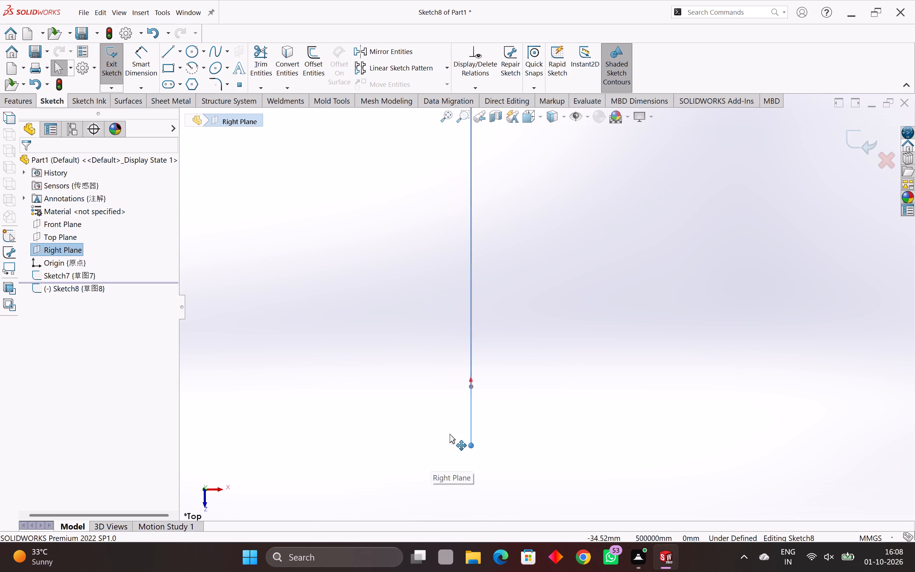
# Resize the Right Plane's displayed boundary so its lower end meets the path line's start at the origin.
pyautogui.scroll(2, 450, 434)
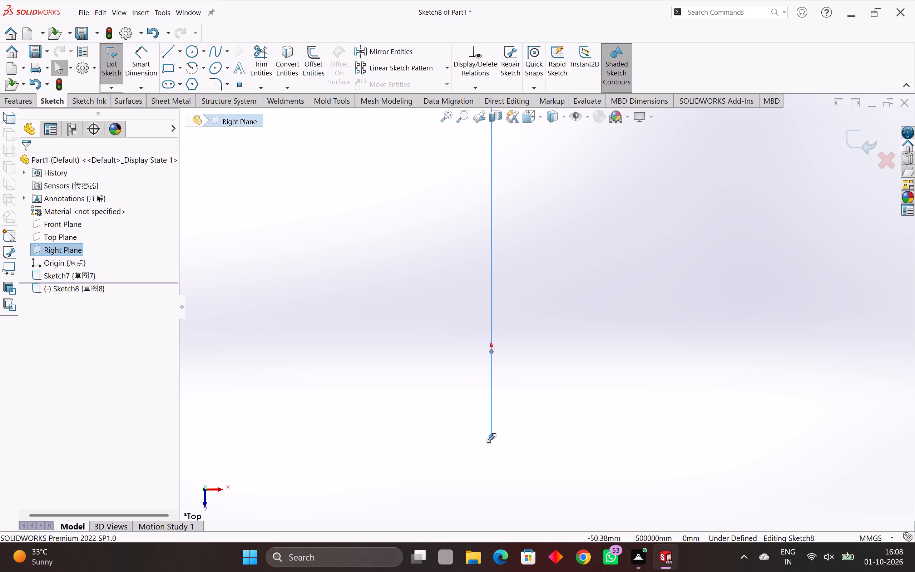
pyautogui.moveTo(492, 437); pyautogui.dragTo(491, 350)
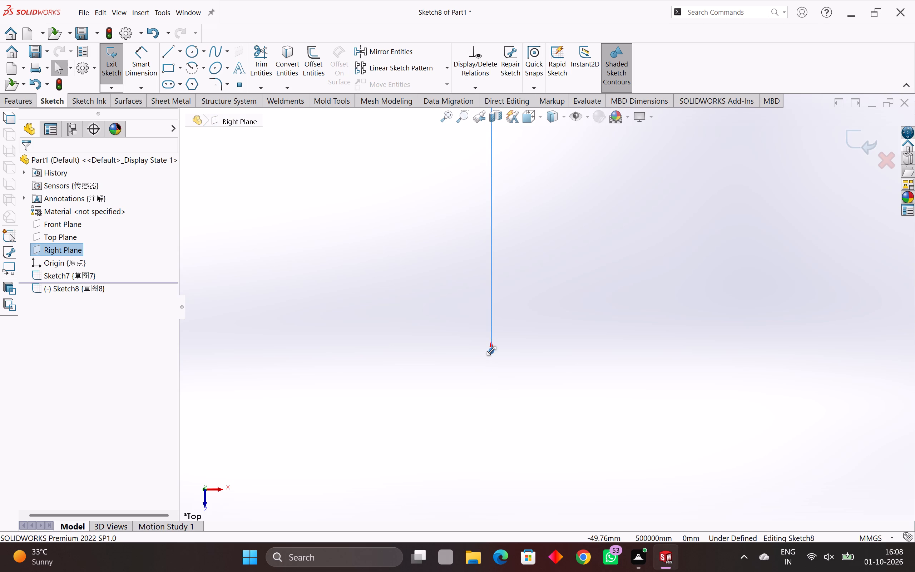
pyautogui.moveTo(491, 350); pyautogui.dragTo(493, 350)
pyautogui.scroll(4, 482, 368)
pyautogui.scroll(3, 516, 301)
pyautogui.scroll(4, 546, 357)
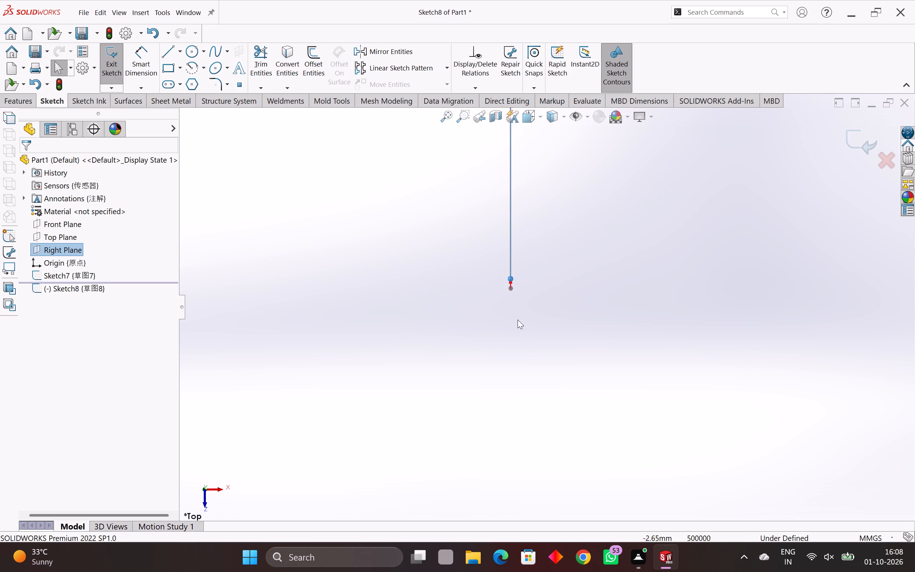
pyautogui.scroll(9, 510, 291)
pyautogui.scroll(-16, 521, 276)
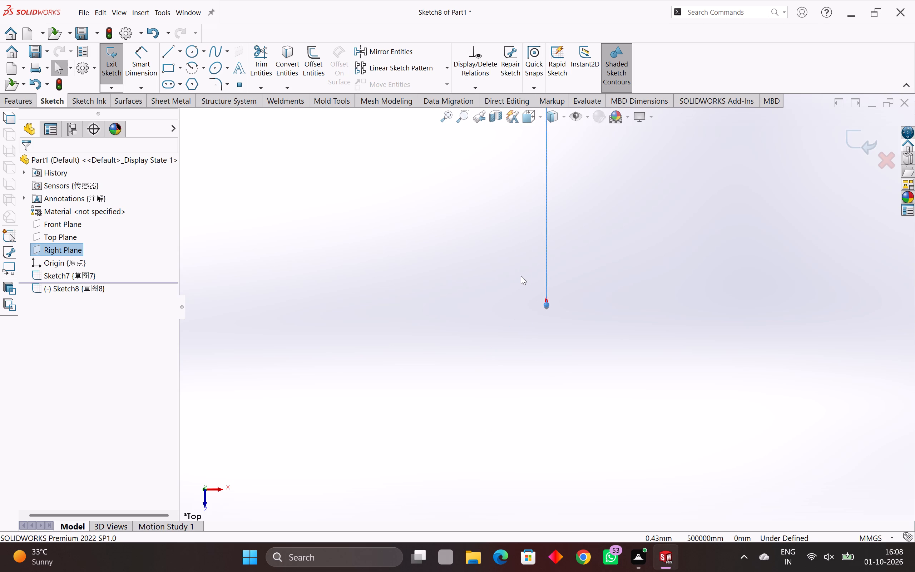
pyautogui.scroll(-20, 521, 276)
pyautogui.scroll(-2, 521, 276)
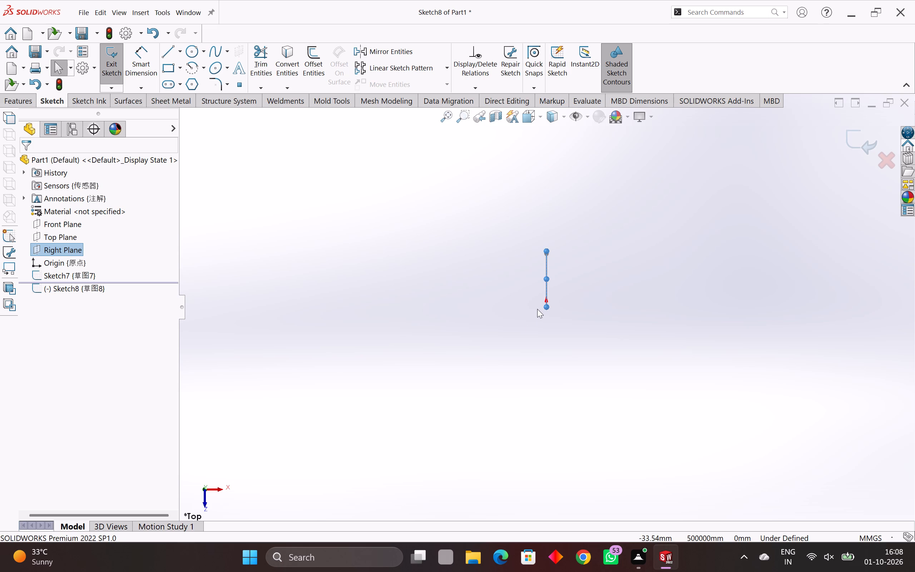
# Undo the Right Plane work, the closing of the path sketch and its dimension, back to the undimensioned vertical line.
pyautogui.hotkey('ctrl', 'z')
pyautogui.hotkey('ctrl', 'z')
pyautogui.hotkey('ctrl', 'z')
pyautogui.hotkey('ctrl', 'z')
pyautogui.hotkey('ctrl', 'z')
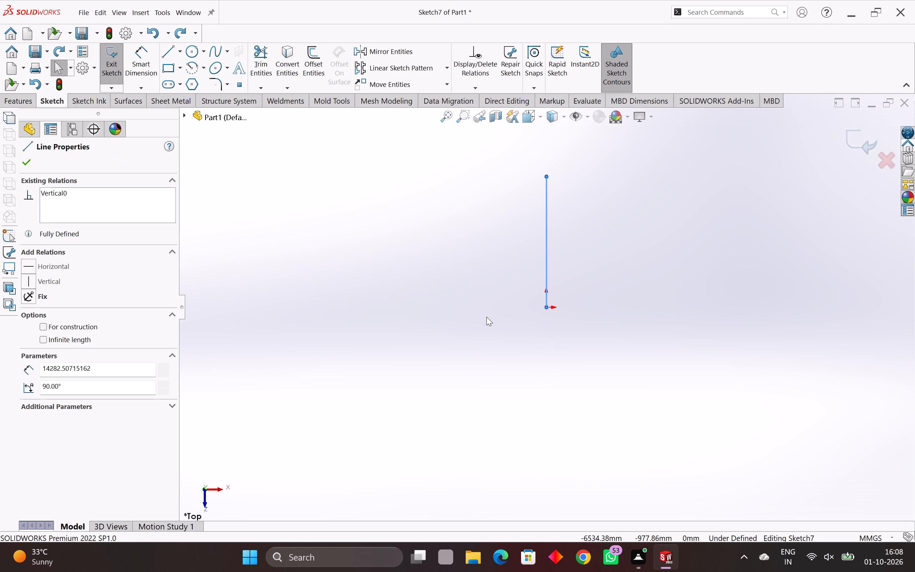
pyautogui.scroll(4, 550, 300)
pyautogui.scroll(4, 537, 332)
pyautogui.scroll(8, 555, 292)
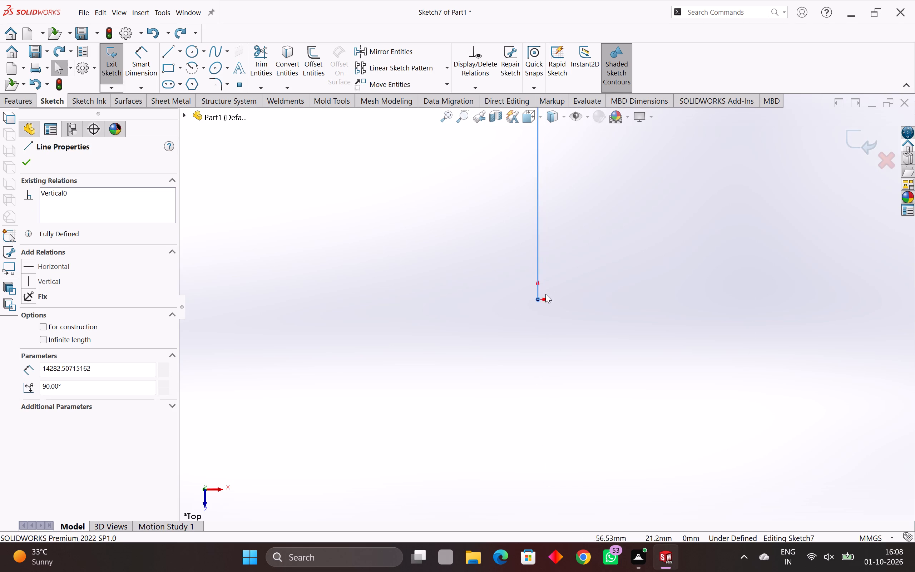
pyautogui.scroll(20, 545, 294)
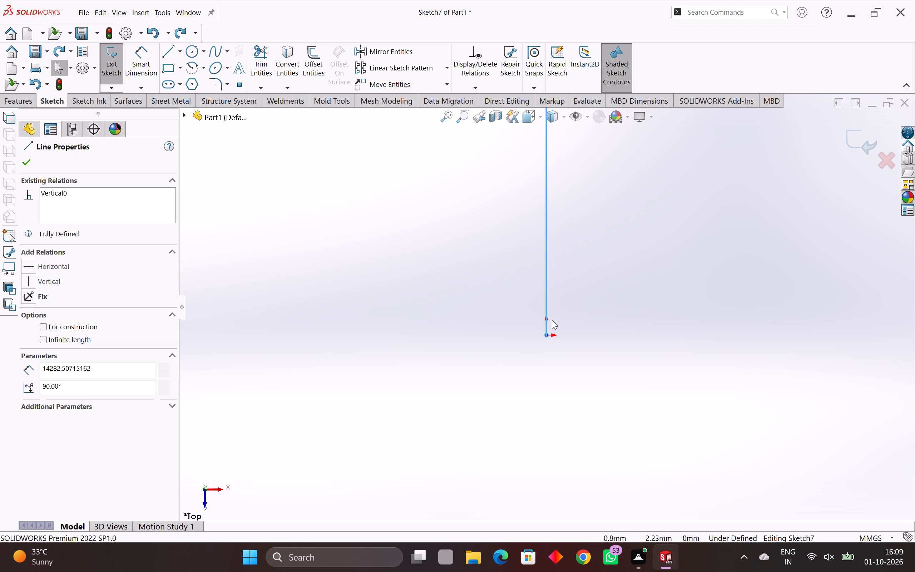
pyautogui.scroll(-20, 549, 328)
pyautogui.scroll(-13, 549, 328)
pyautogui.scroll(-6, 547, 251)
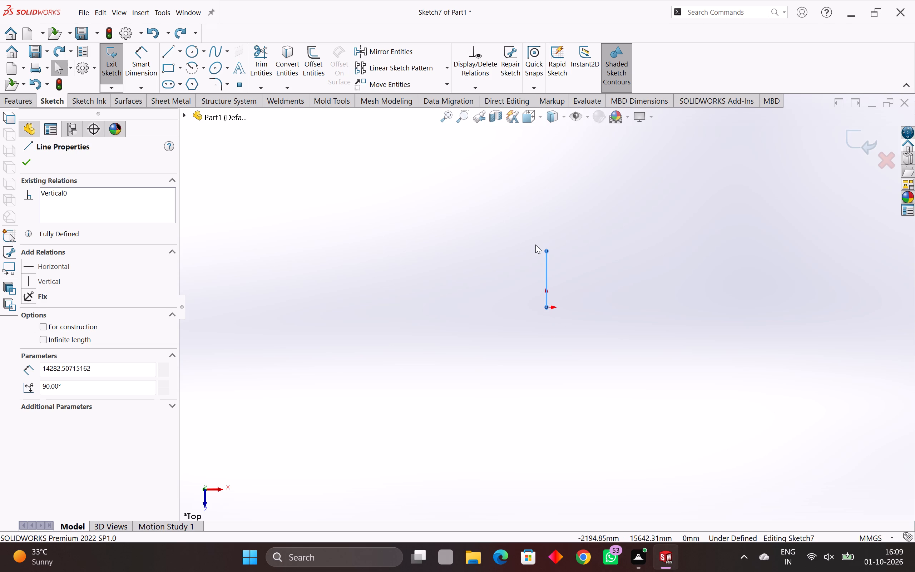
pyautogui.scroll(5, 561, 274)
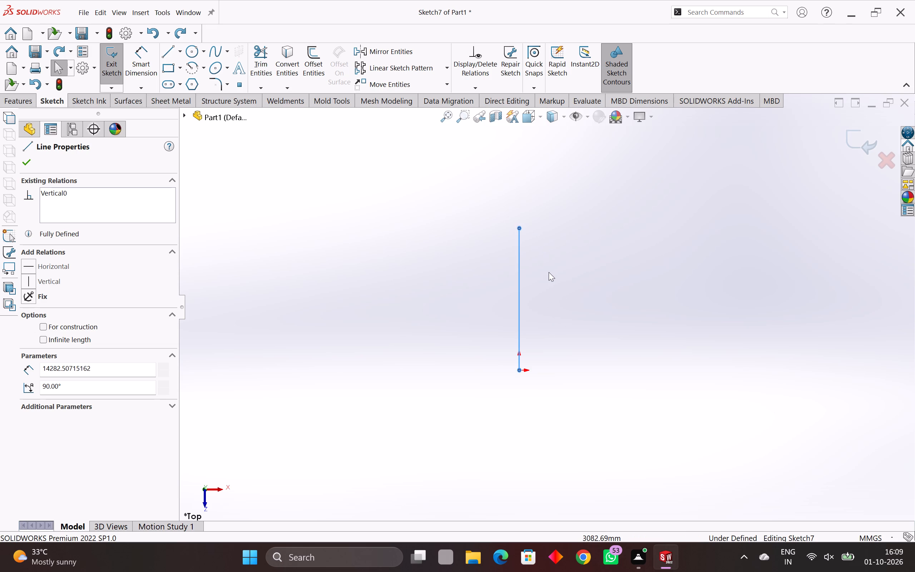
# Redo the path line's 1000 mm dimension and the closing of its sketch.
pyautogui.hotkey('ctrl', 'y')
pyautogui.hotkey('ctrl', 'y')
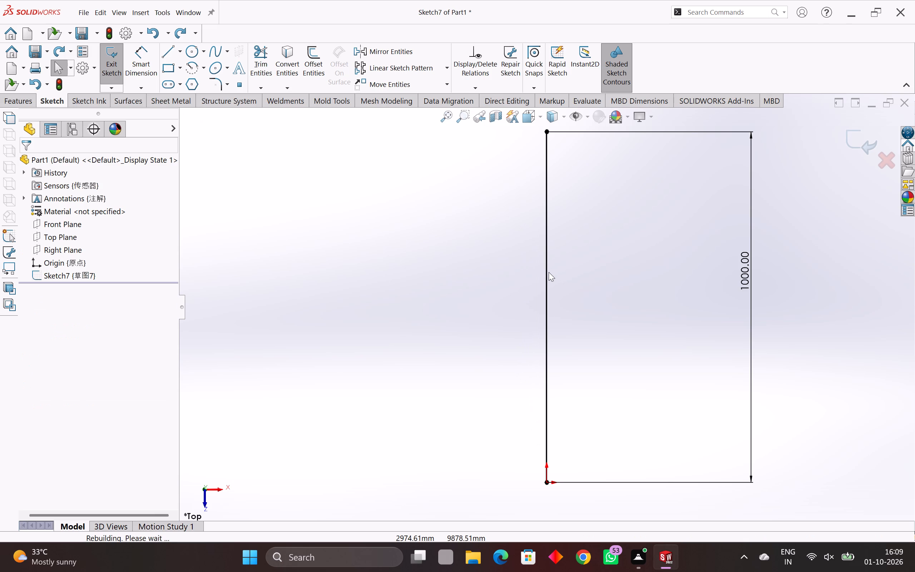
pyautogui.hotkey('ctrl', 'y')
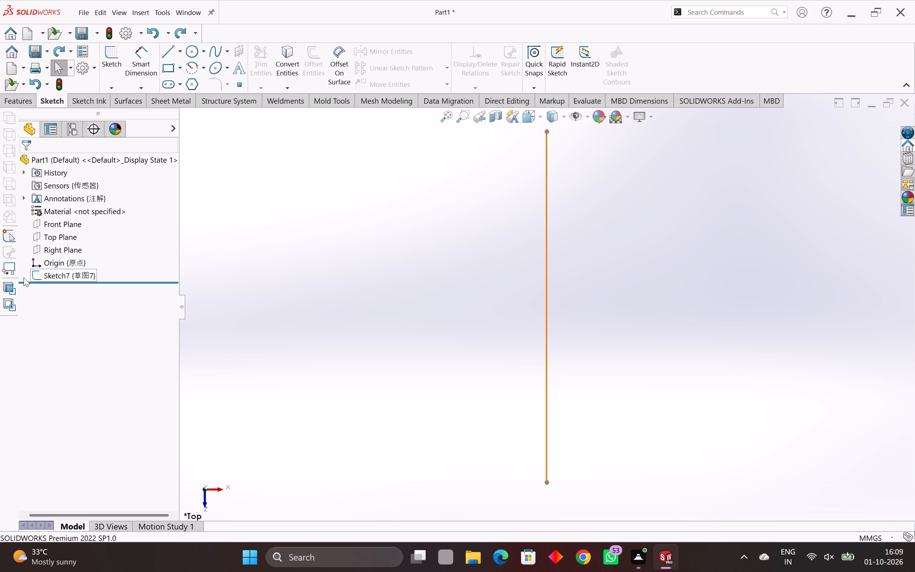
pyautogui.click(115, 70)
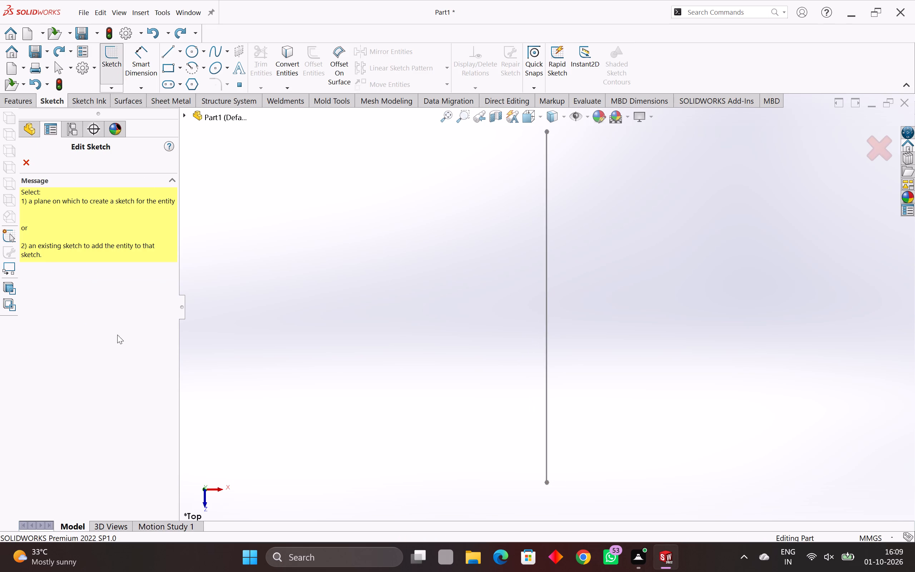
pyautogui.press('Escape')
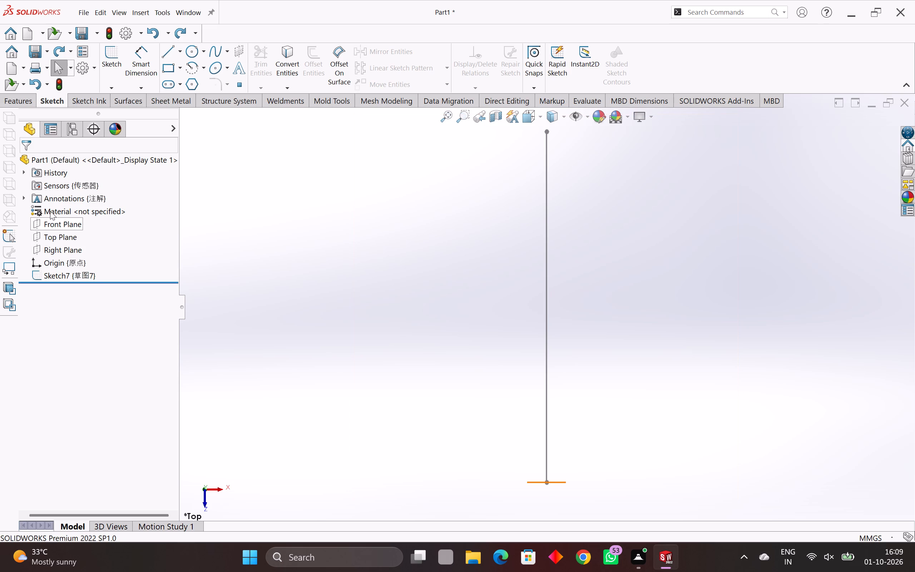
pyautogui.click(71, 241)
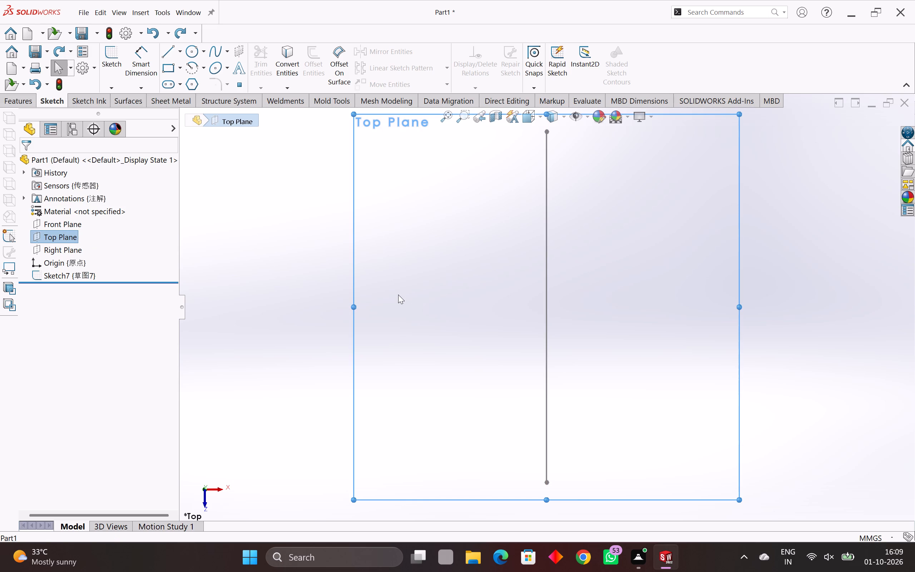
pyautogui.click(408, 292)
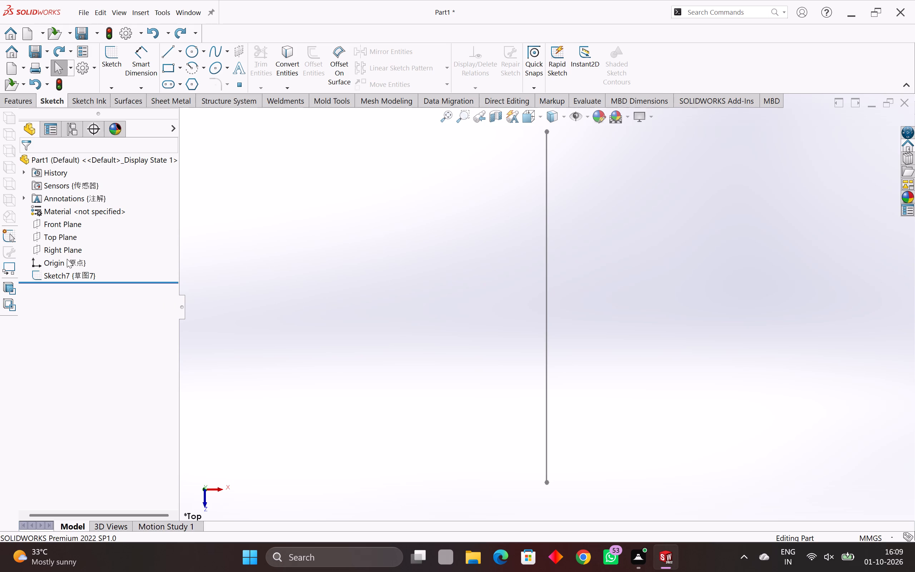
# Open a new sketch on the Right Plane.
pyautogui.click(66, 251)
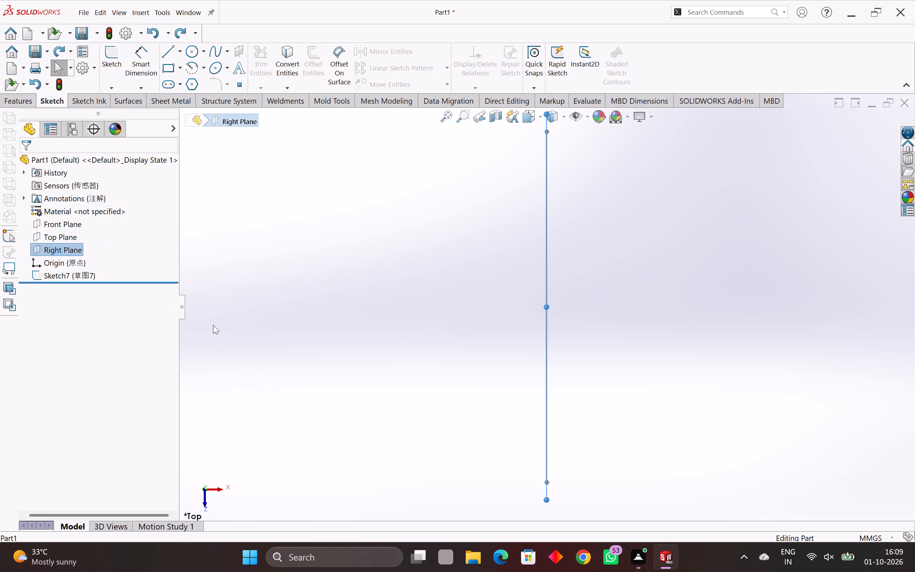
pyautogui.click(65, 251)
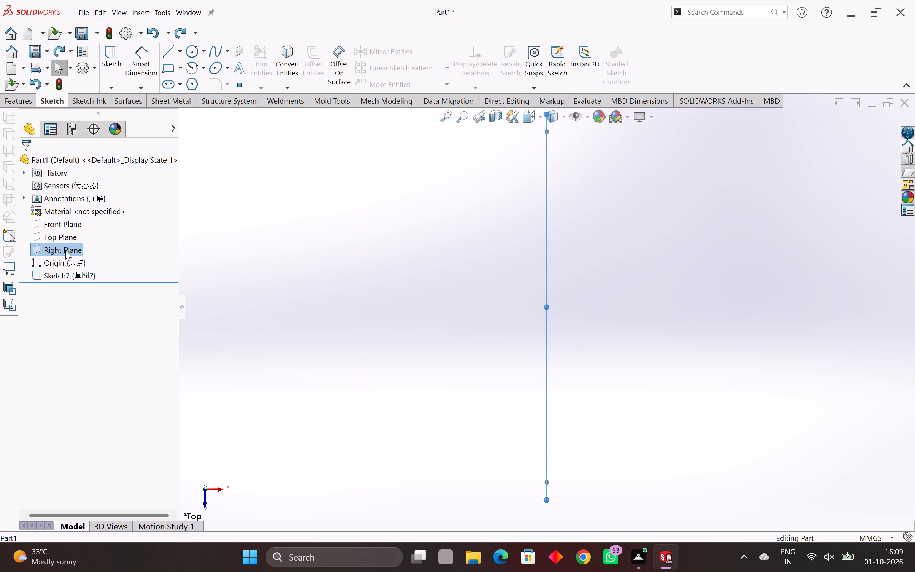
pyautogui.click(72, 250)
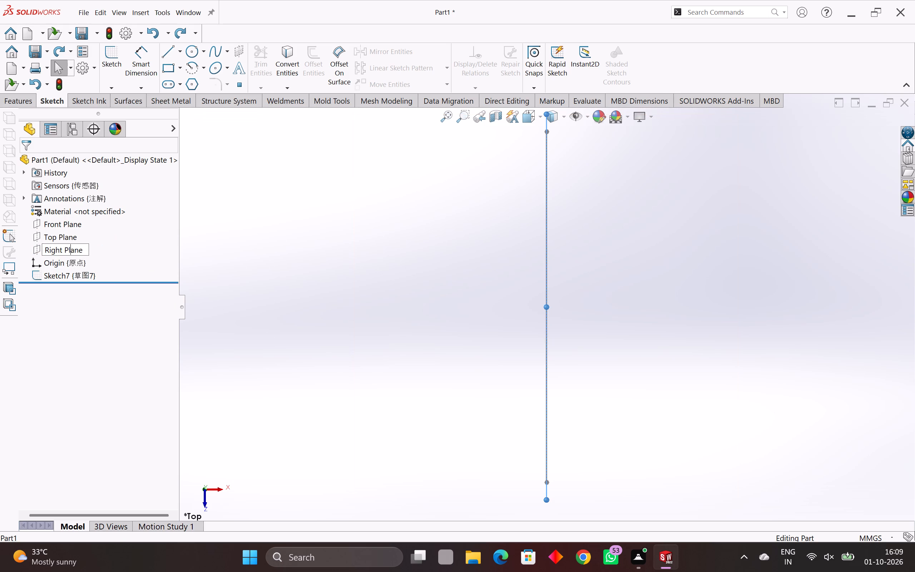
pyautogui.click(85, 253)
pyautogui.click(94, 252)
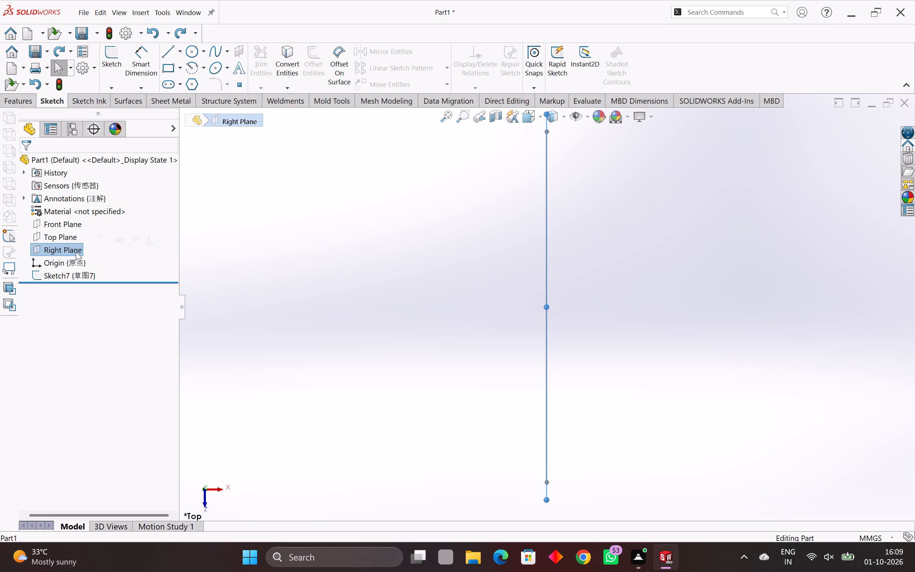
pyautogui.click(76, 252)
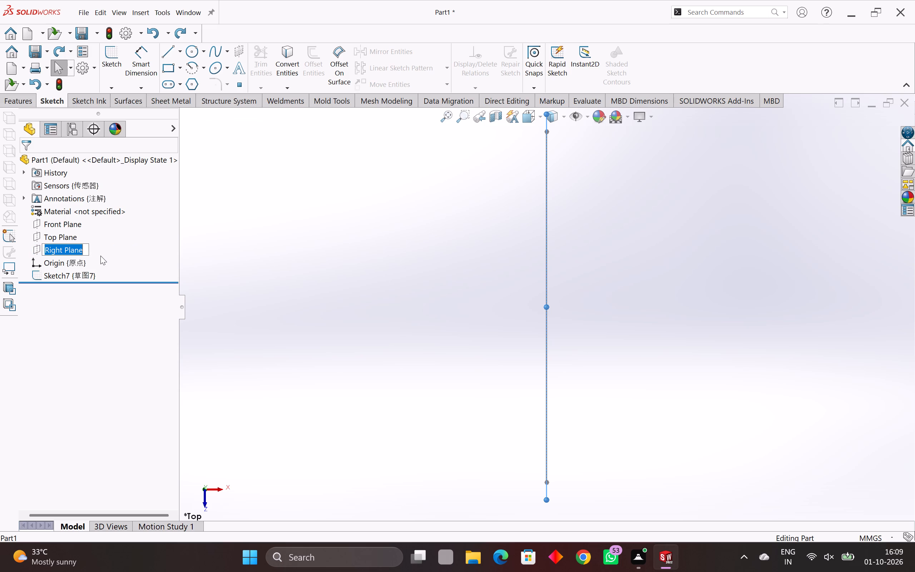
pyautogui.click(102, 253)
pyautogui.click(86, 245)
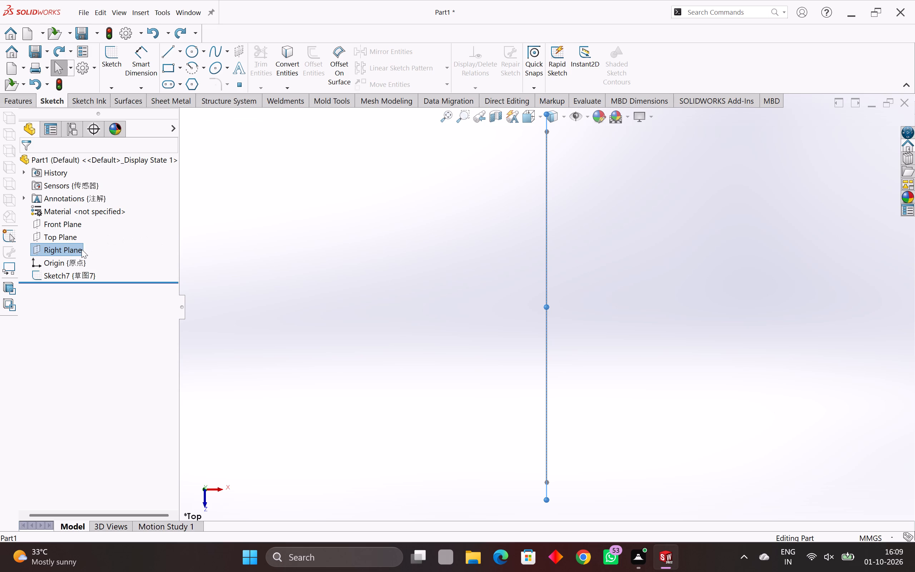
pyautogui.click(81, 249)
pyautogui.click(94, 251)
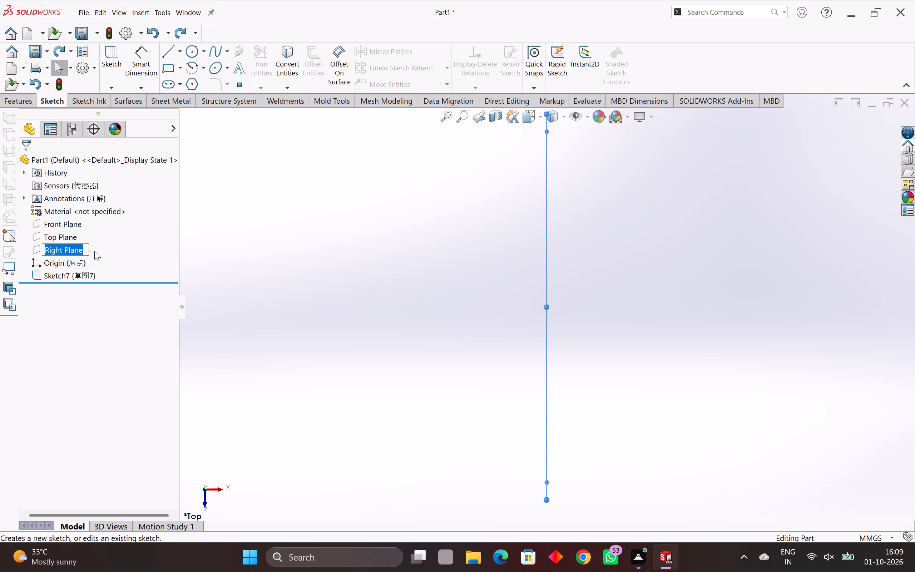
pyautogui.click(103, 241)
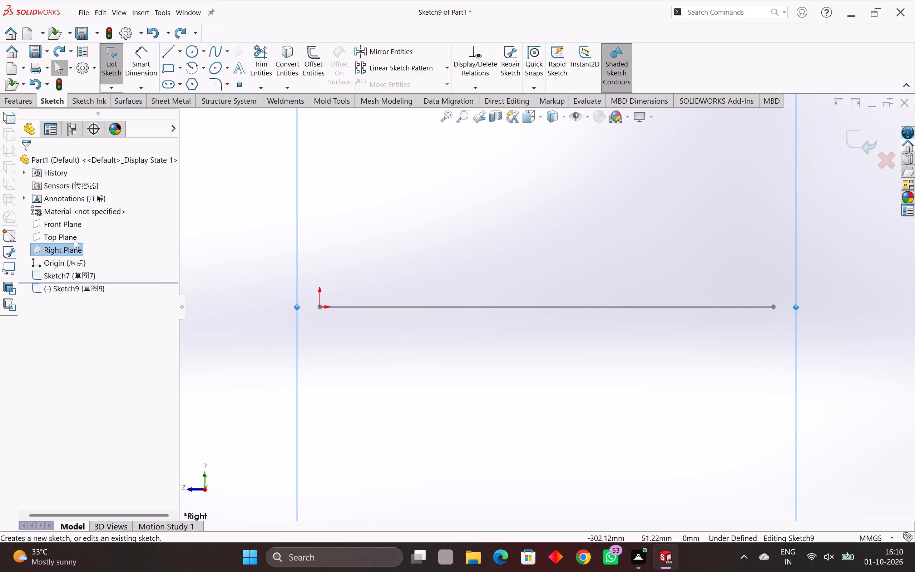
# Examine the new Right Plane sketch against the path line in the right, top and front views, especially around the origin.
pyautogui.scroll(-1, 531, 331)
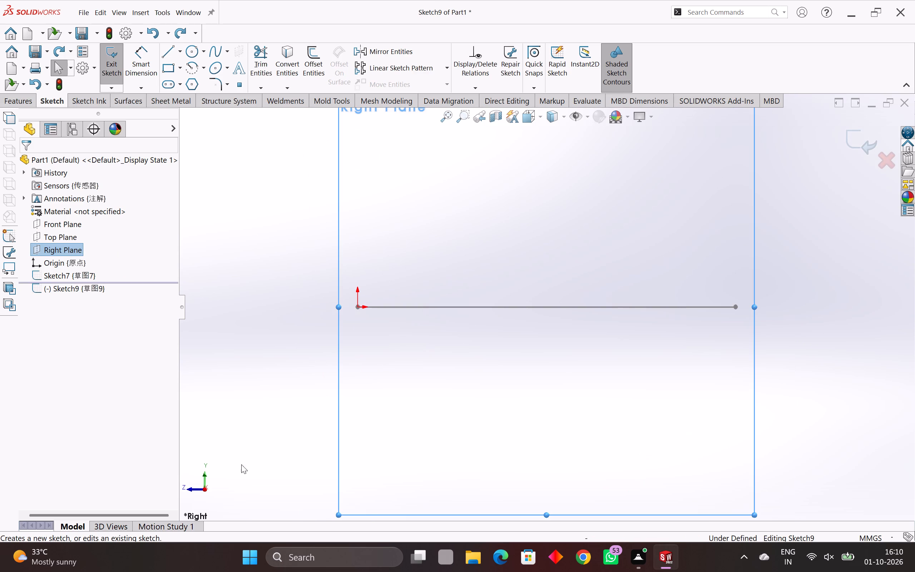
pyautogui.click(203, 479)
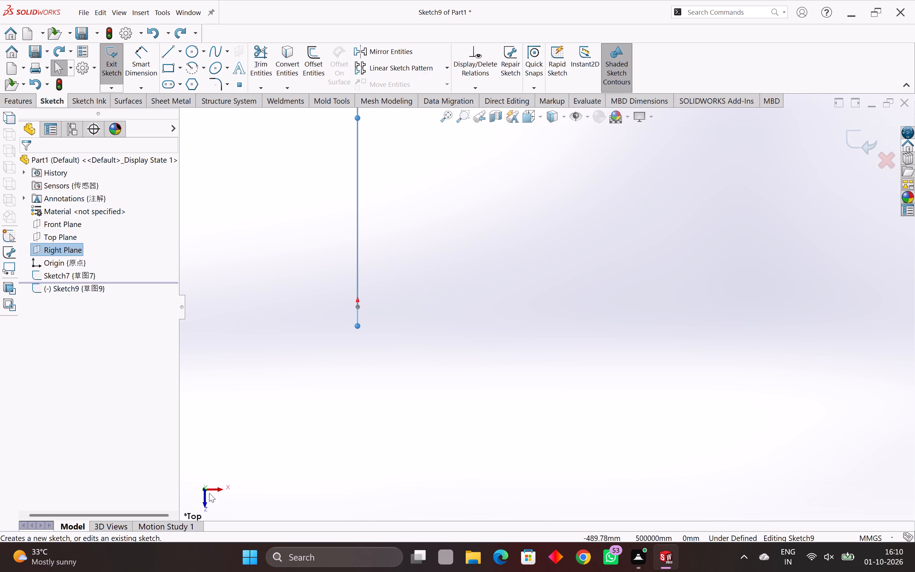
pyautogui.click(206, 500)
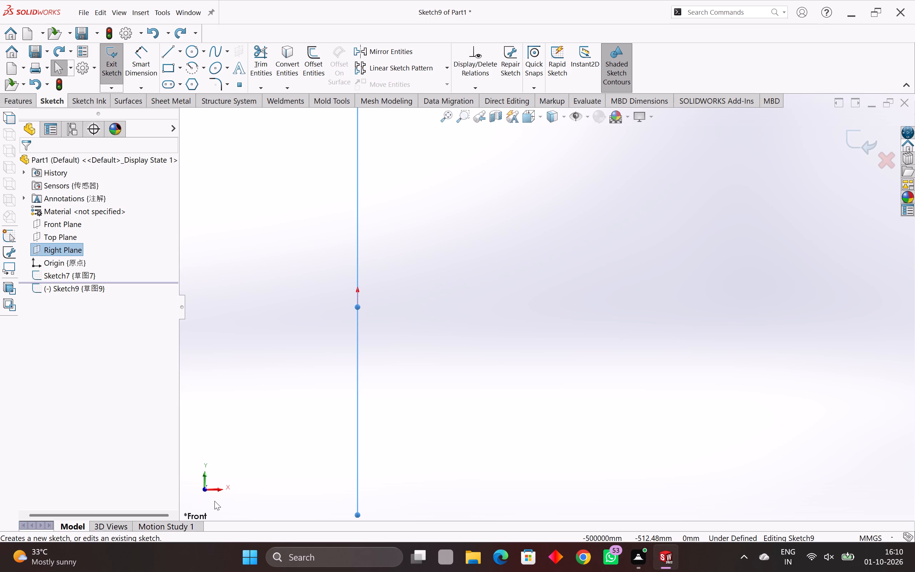
pyautogui.click(219, 488)
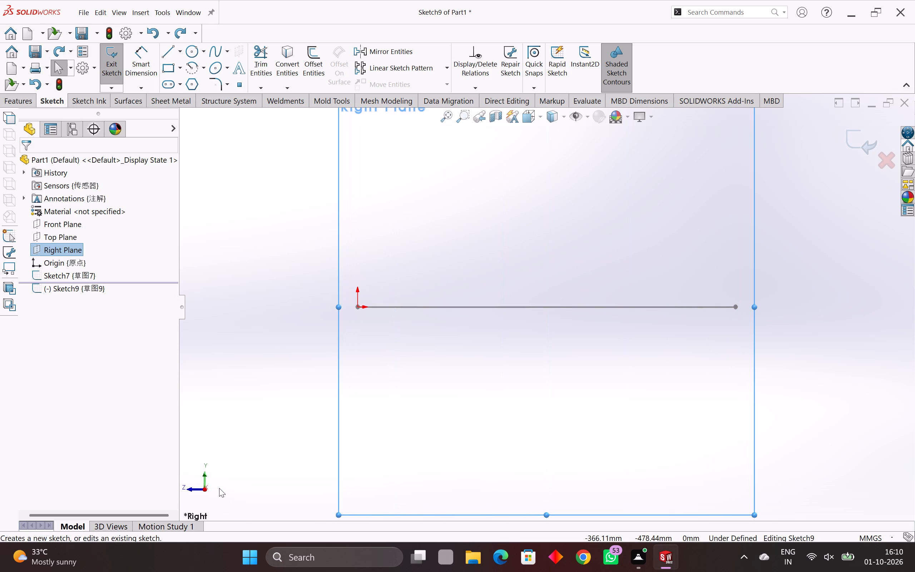
pyautogui.click(205, 477)
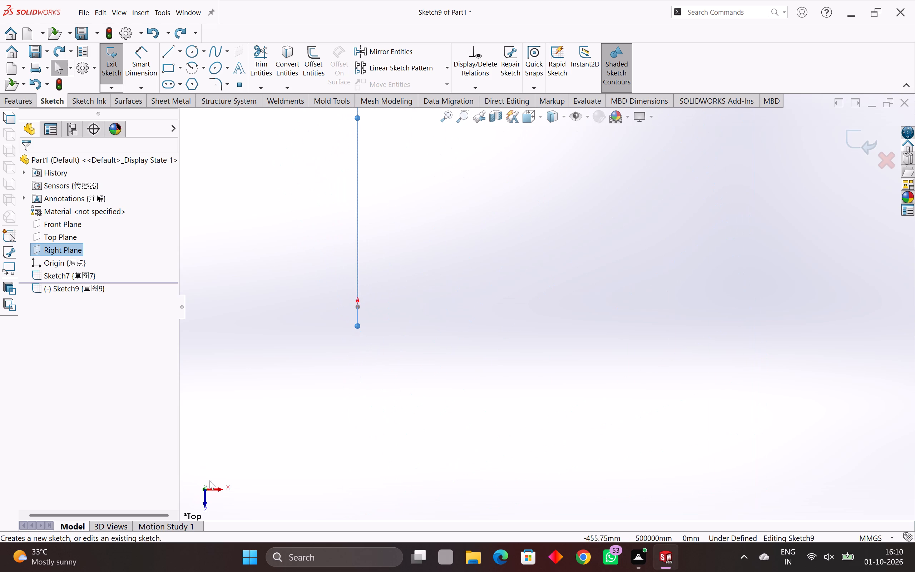
pyautogui.scroll(4, 350, 310)
pyautogui.scroll(3, 387, 314)
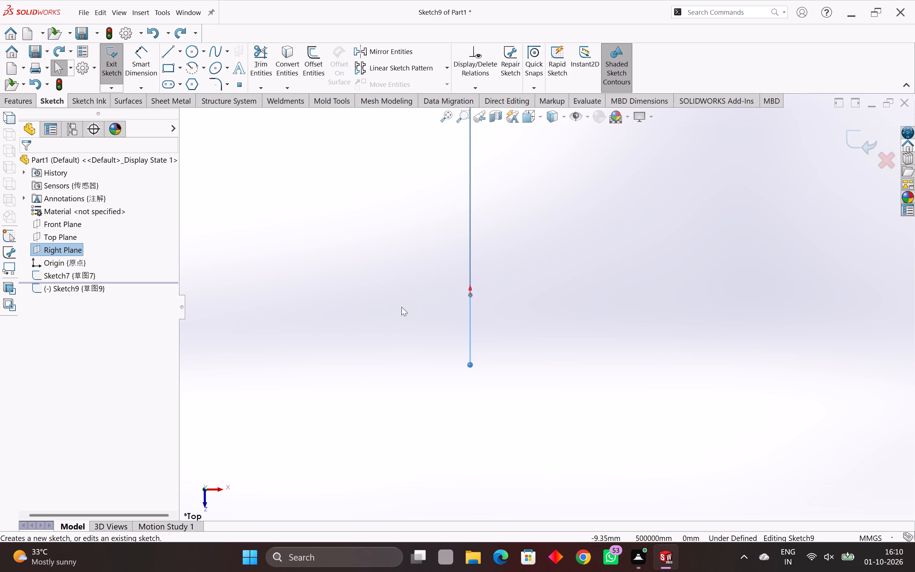
pyautogui.scroll(3, 469, 303)
pyautogui.scroll(-3, 483, 281)
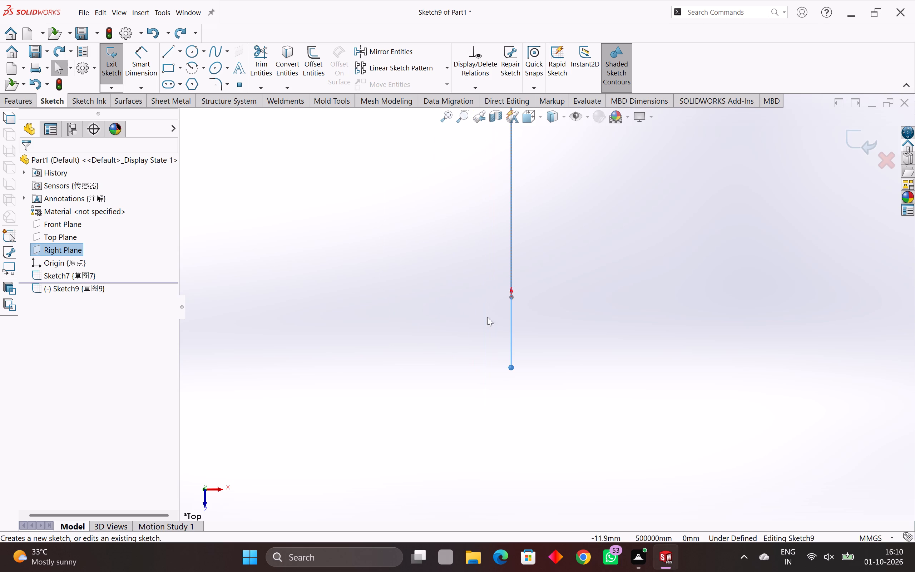
pyautogui.scroll(-2, 489, 322)
pyautogui.scroll(3, 490, 322)
pyautogui.scroll(-4, 491, 324)
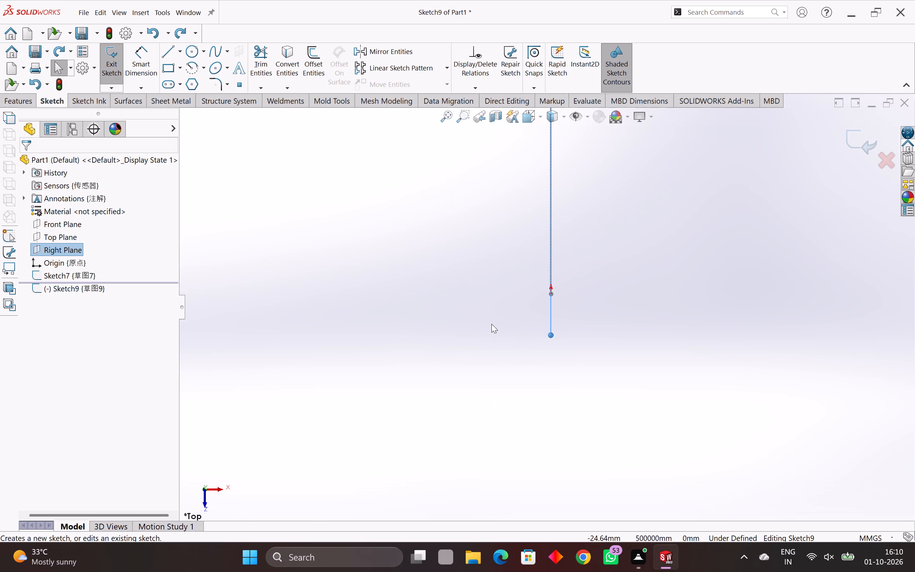
pyautogui.scroll(1, 555, 336)
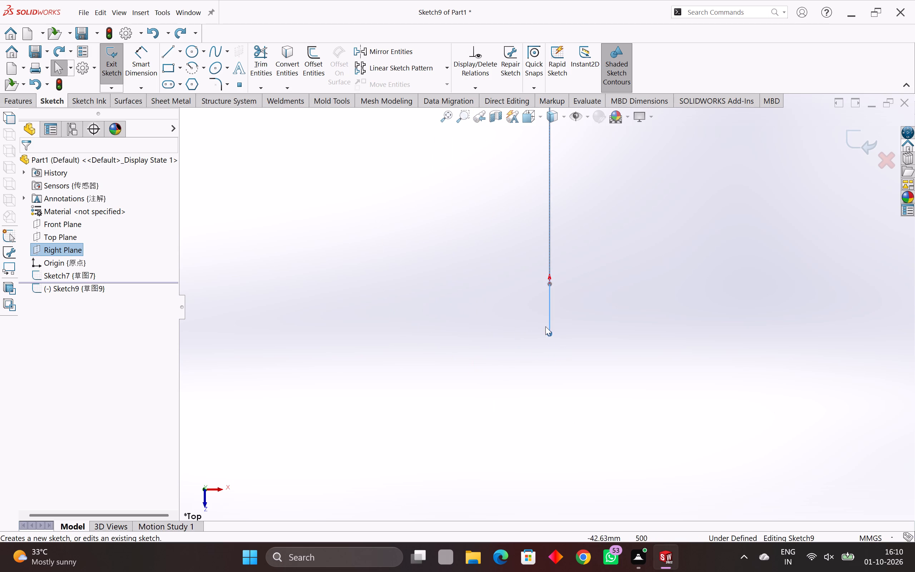
pyautogui.scroll(1, 545, 326)
pyautogui.scroll(-3, 554, 361)
pyautogui.scroll(-2, 522, 352)
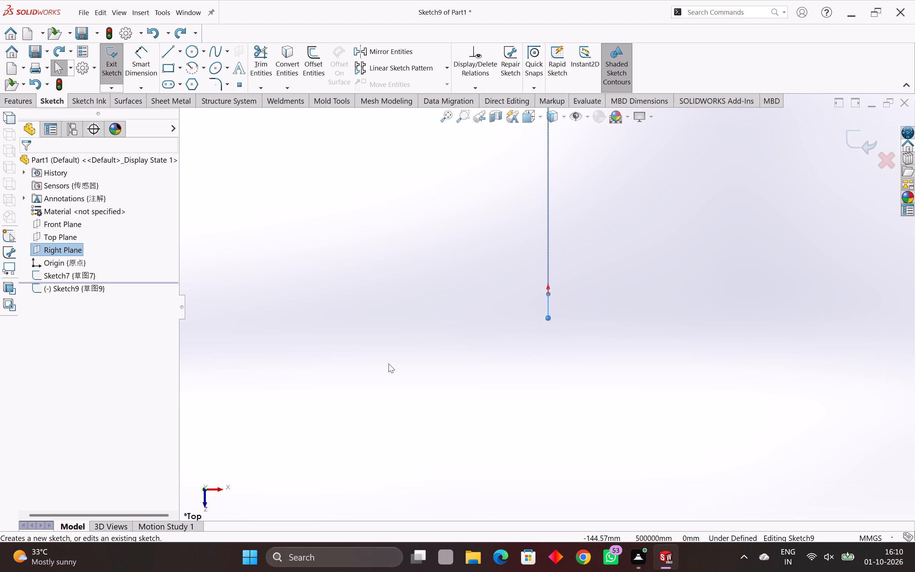
# Redo the previously undone sketch on the Right Plane.
pyautogui.press('Return')
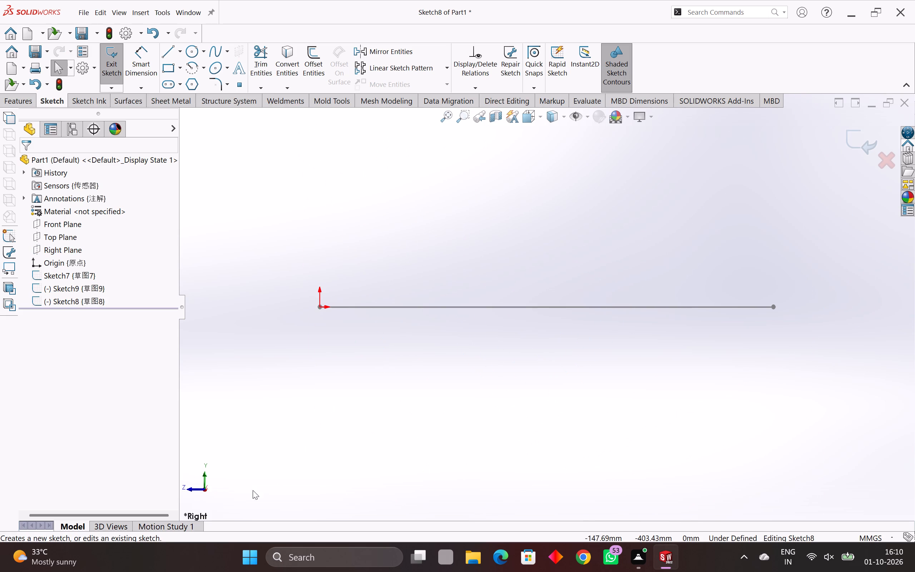
# Examine the path line in the front and top views, especially around its end at the origin.
pyautogui.click(199, 490)
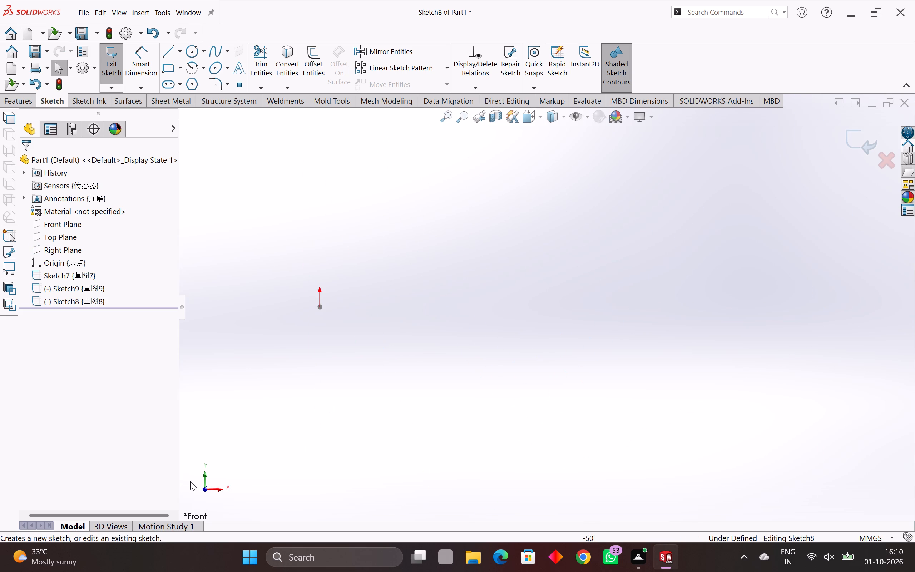
pyautogui.click(204, 479)
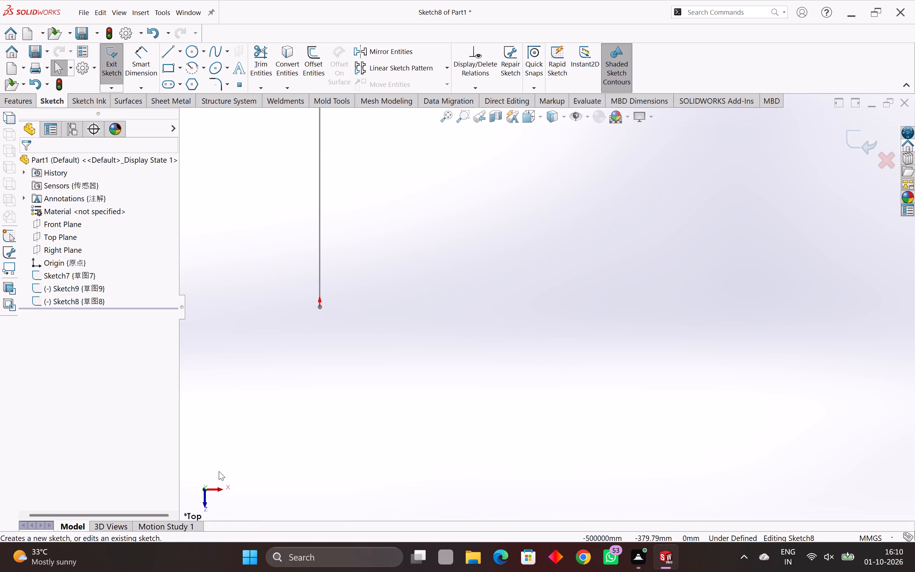
pyautogui.scroll(-3, 307, 395)
pyautogui.scroll(-3, 364, 280)
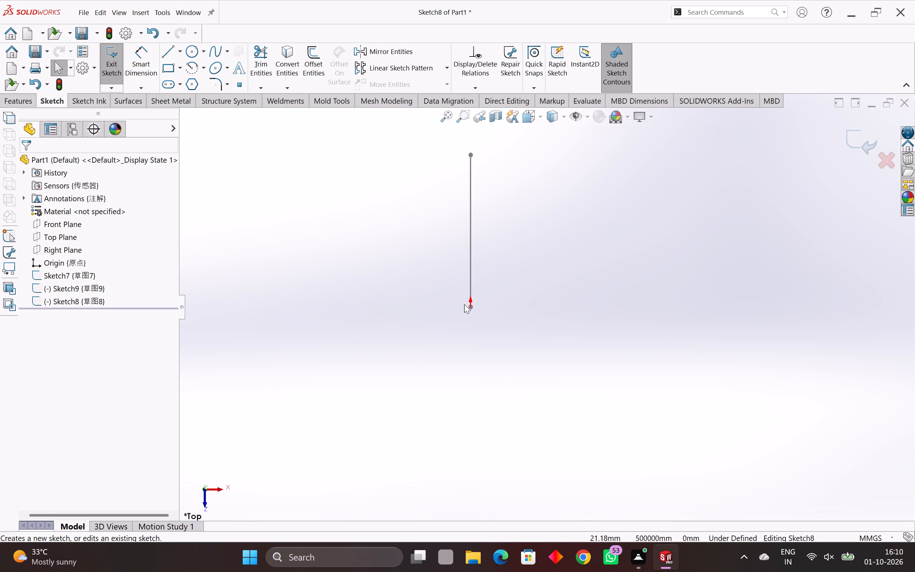
pyautogui.scroll(4, 465, 304)
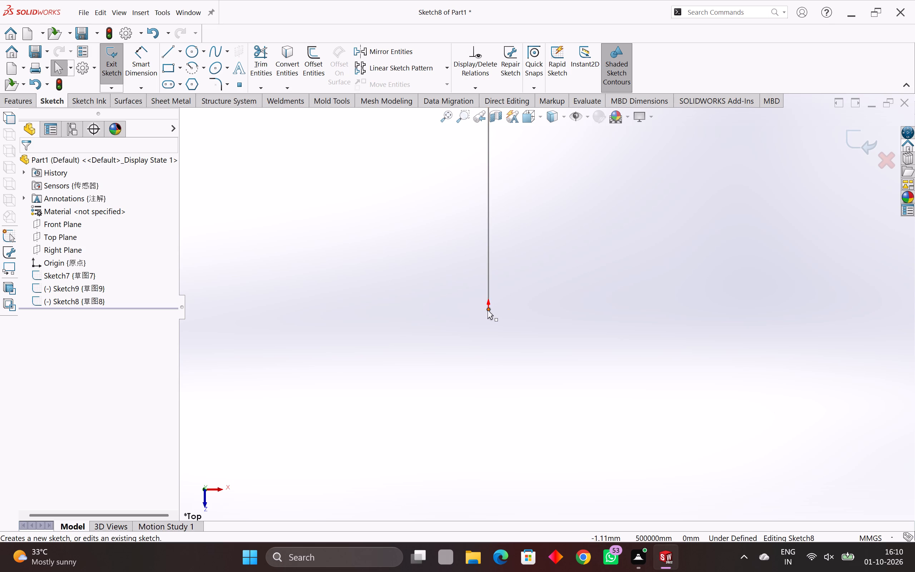
pyautogui.moveTo(516, 238); pyautogui.dragTo(516, 250, button='middle')
pyautogui.keyDown('ctrl'); pyautogui.moveTo(516, 252); pyautogui.dragTo(524, 369, button='middle'); pyautogui.keyUp('ctrl')
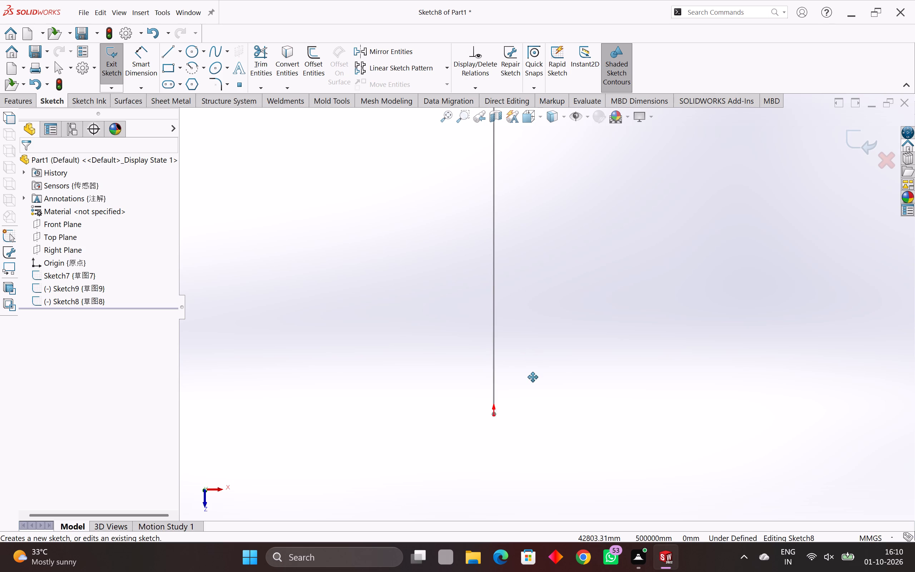
pyautogui.keyDown('ctrl'); pyautogui.moveTo(524, 369); pyautogui.dragTo(544, 414, button='middle'); pyautogui.keyUp('ctrl')
pyautogui.scroll(1, 512, 475)
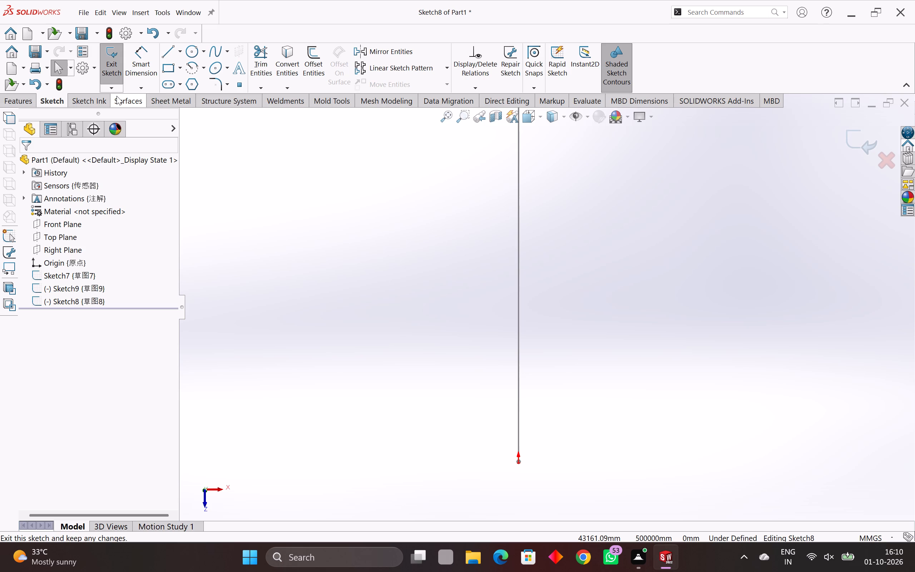
# Undo the open Right Plane sketch, keeping the path line's sketch closed.
pyautogui.hotkey('ctrl', 'z')
pyautogui.hotkey('ctrl', 'z')
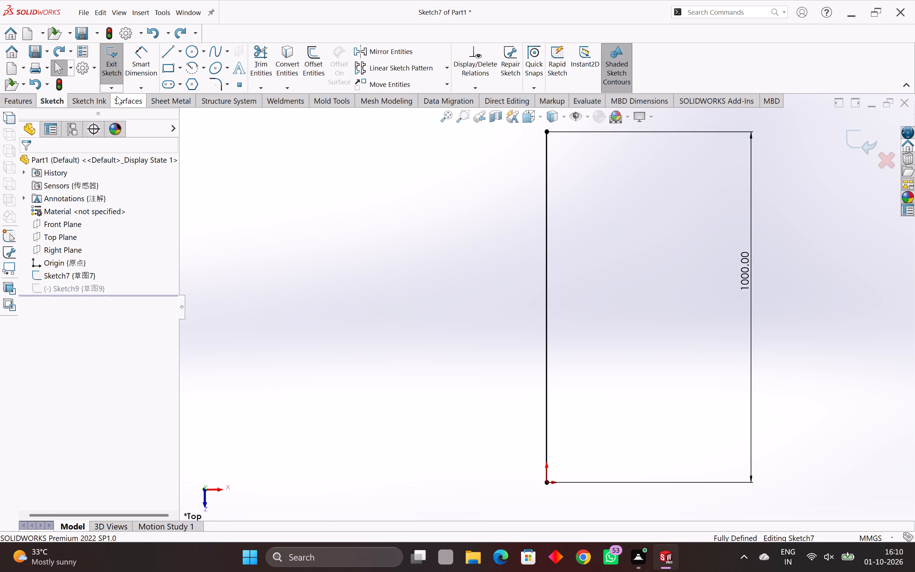
pyautogui.hotkey('ctrl', 'y')
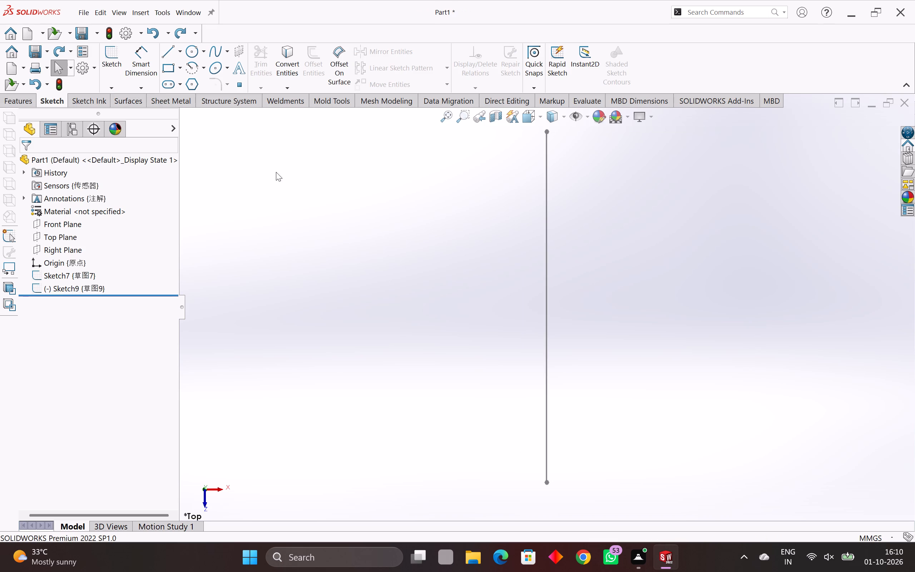
# Examine the path line in the top view, checking the endpoint at the origin.
pyautogui.scroll(-1, 542, 457)
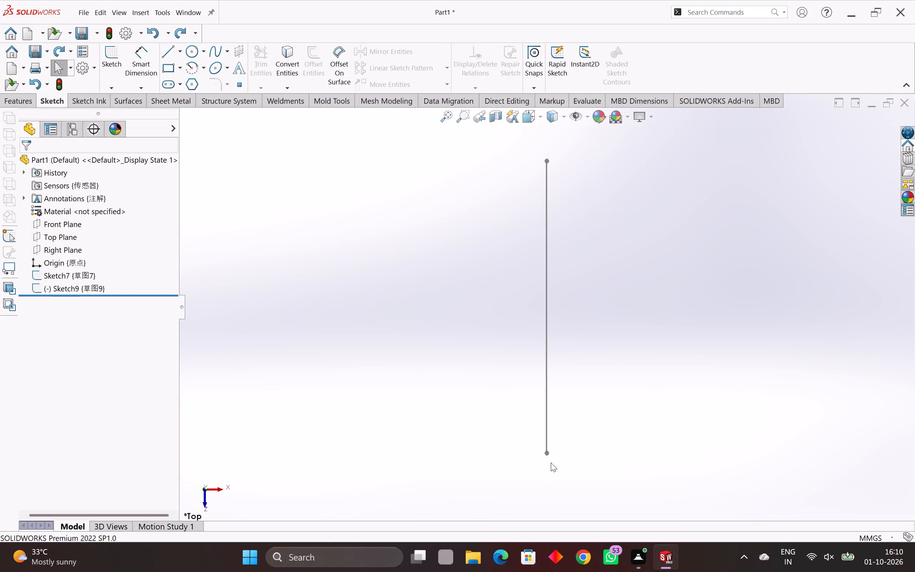
pyautogui.scroll(-3, 545, 452)
pyautogui.scroll(3, 543, 387)
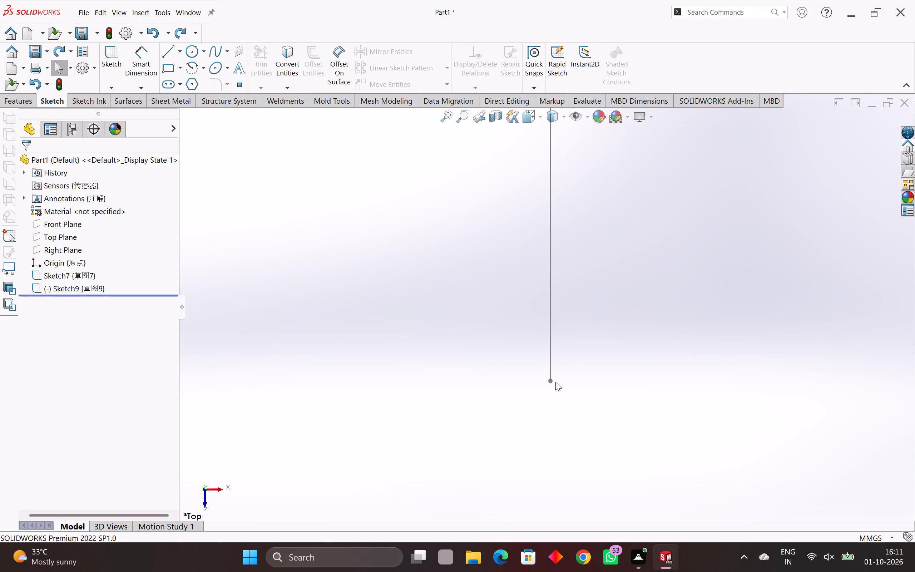
pyautogui.click(550, 380)
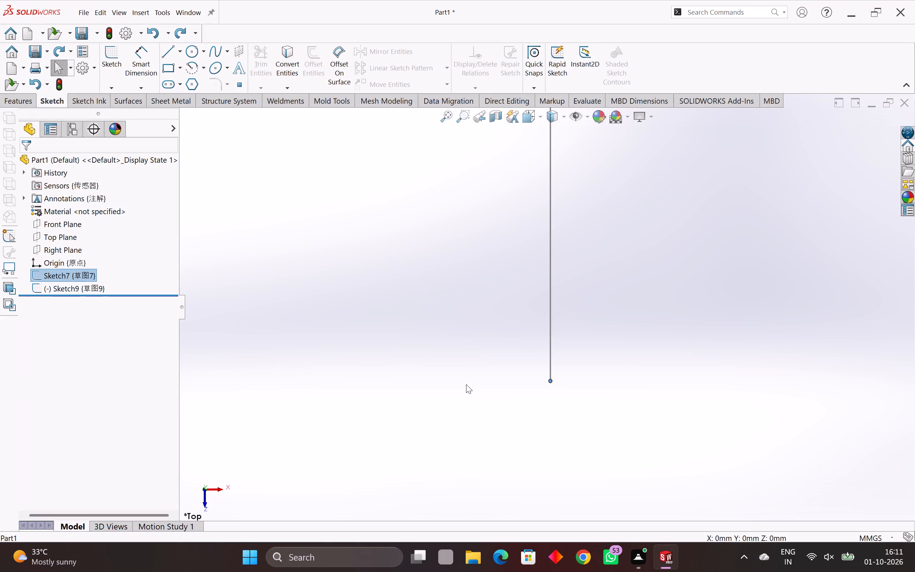
pyautogui.press('Escape')
pyautogui.scroll(-2, 634, 303)
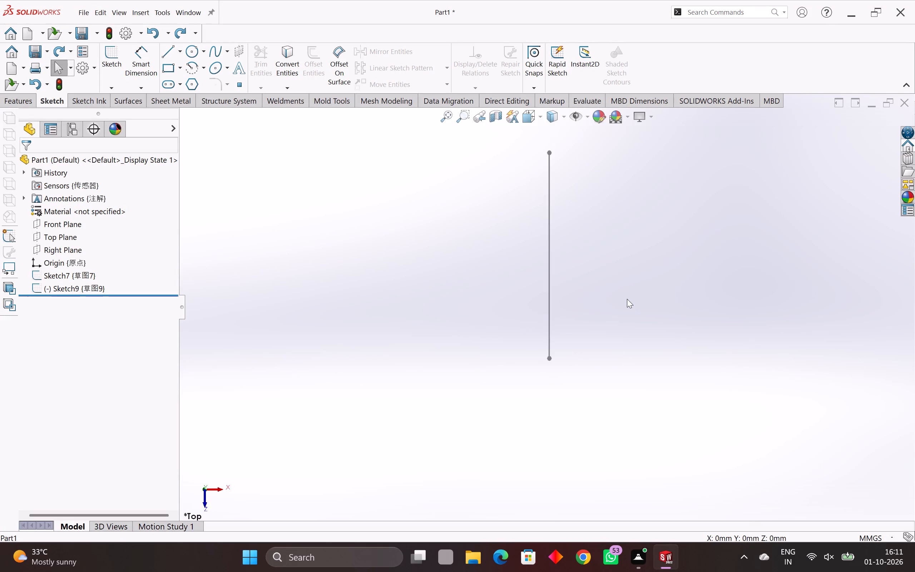
pyautogui.scroll(-1, 627, 299)
pyautogui.scroll(1, 608, 291)
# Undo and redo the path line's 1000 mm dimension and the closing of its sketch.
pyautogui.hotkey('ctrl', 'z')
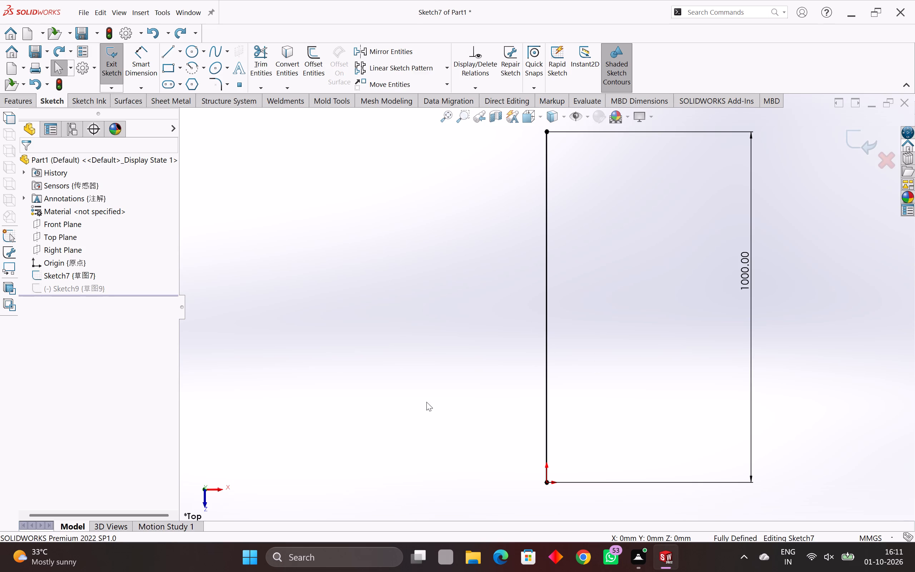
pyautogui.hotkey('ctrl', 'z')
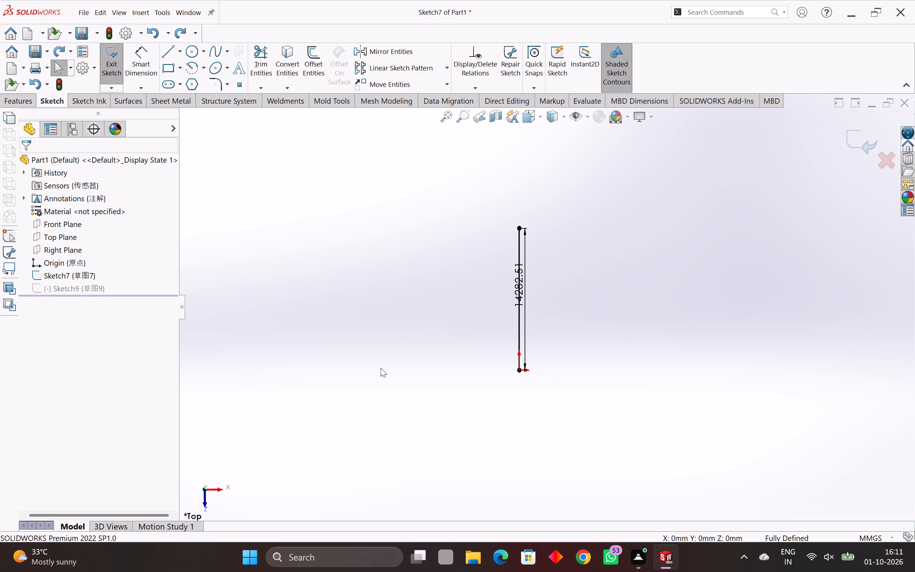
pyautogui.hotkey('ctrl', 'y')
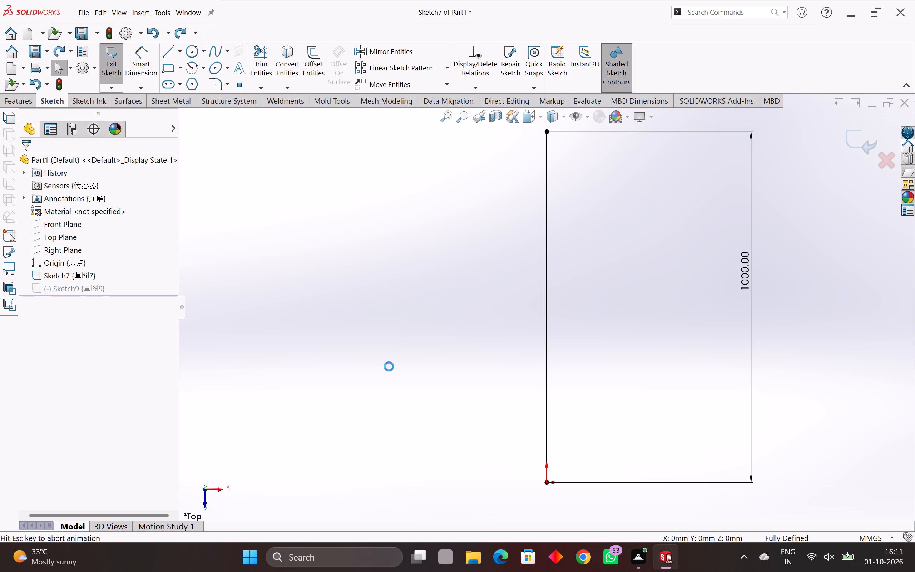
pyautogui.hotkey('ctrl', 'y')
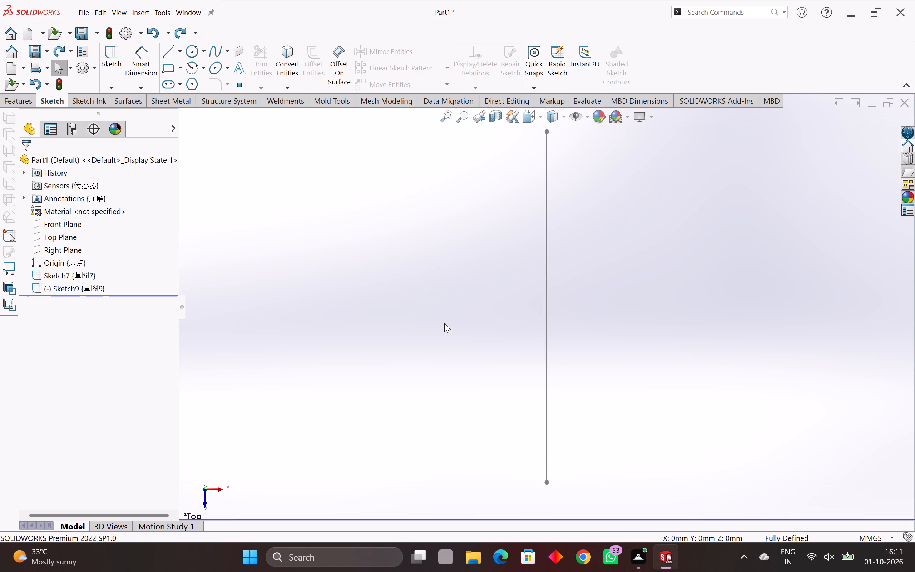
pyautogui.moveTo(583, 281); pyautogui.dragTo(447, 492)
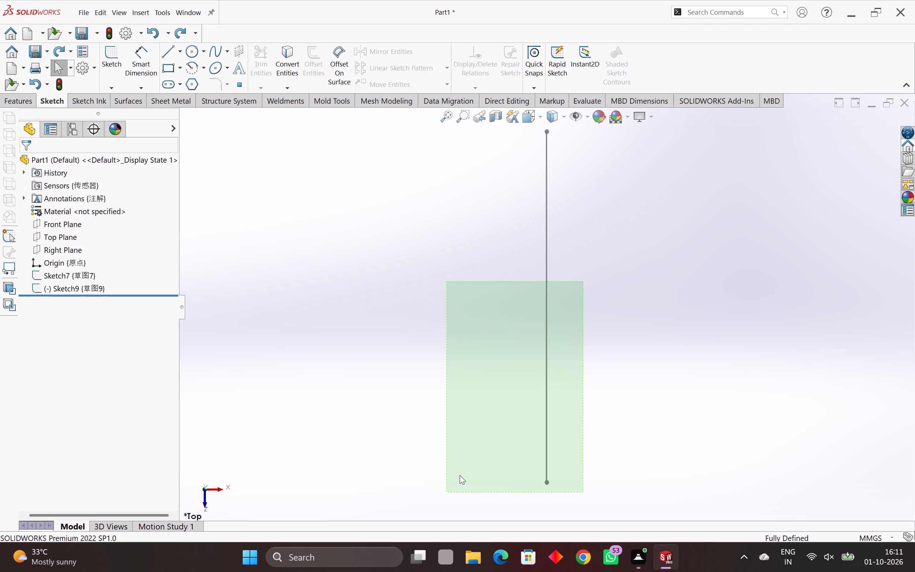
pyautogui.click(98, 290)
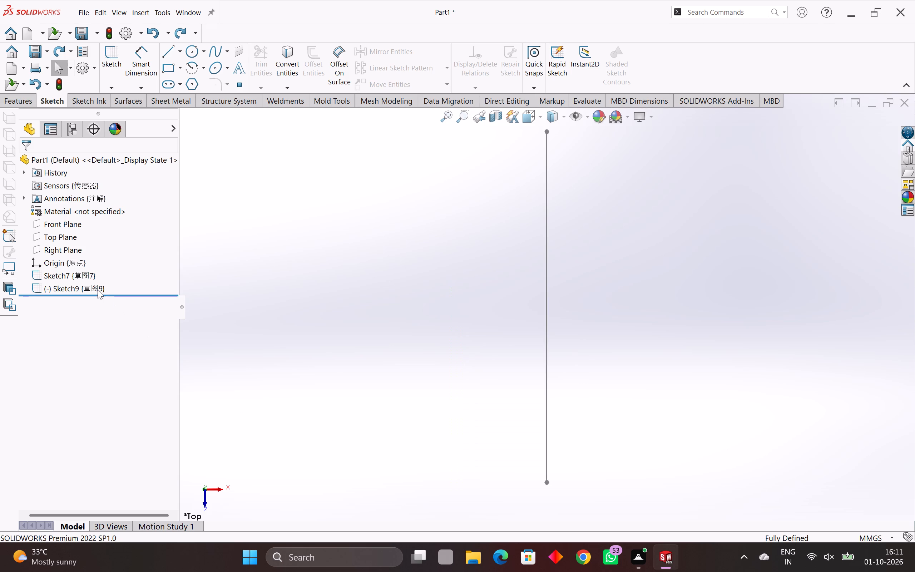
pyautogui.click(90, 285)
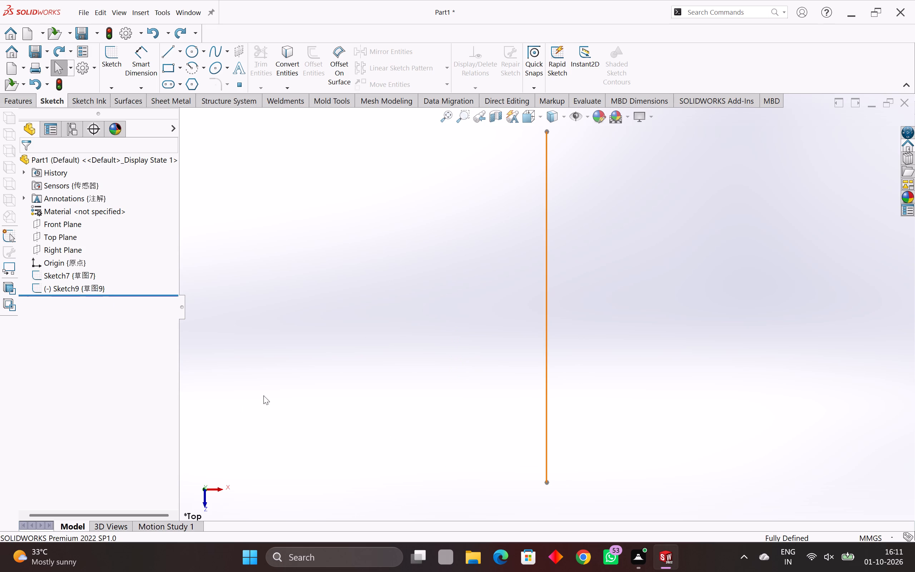
# Add a circle of 50 mm radius to the path line's sketch, centred about 498 mm horizontally from the line's origin end.
pyautogui.click(186, 47)
pyautogui.click(384, 358)
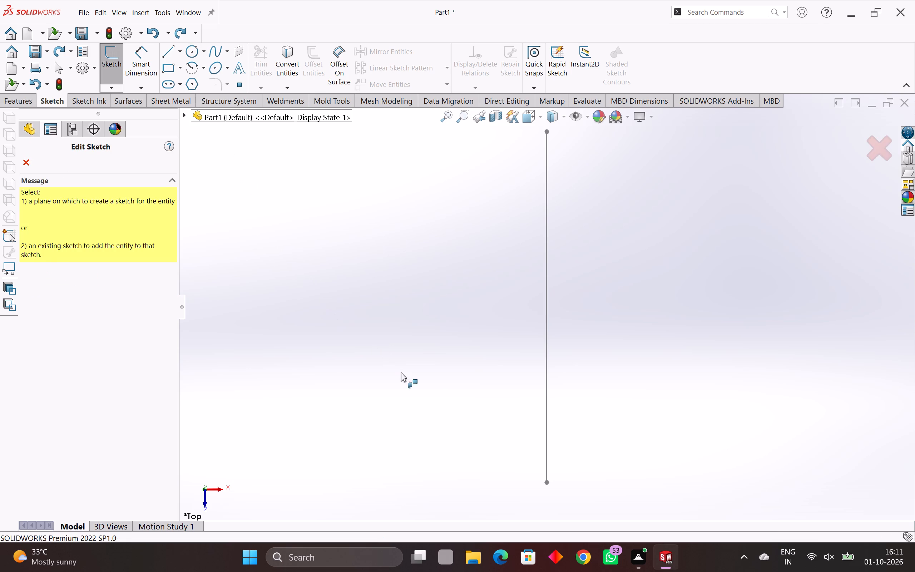
pyautogui.click(546, 482)
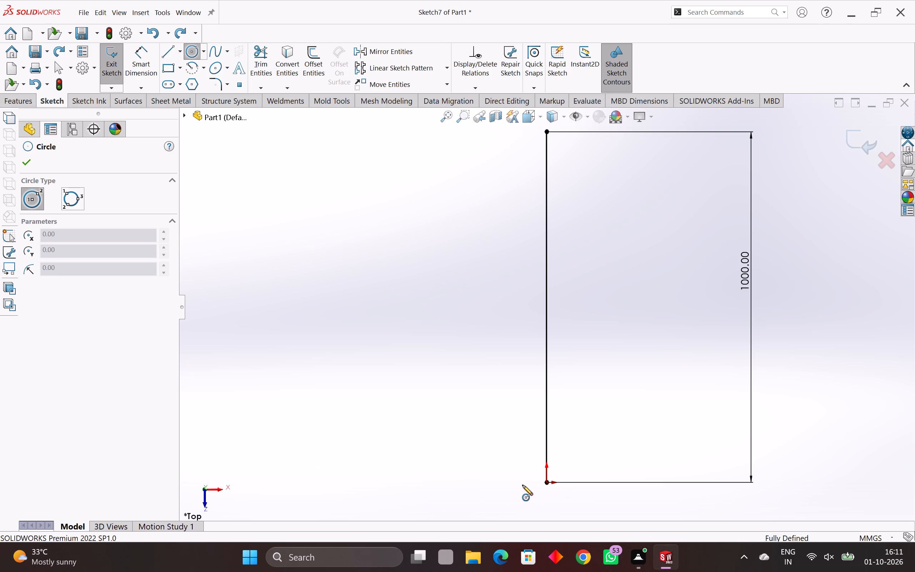
pyautogui.click(372, 484)
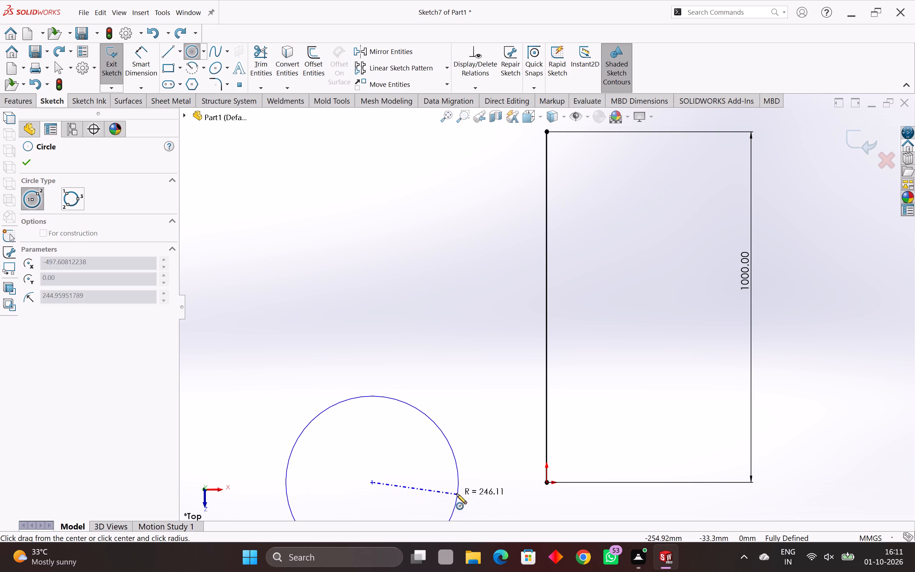
pyautogui.click(444, 490)
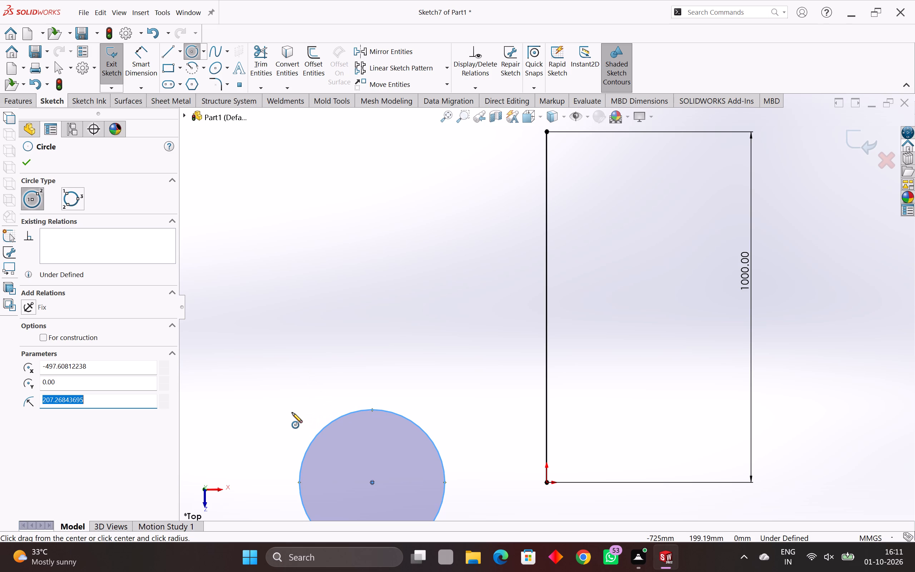
pyautogui.press('5')
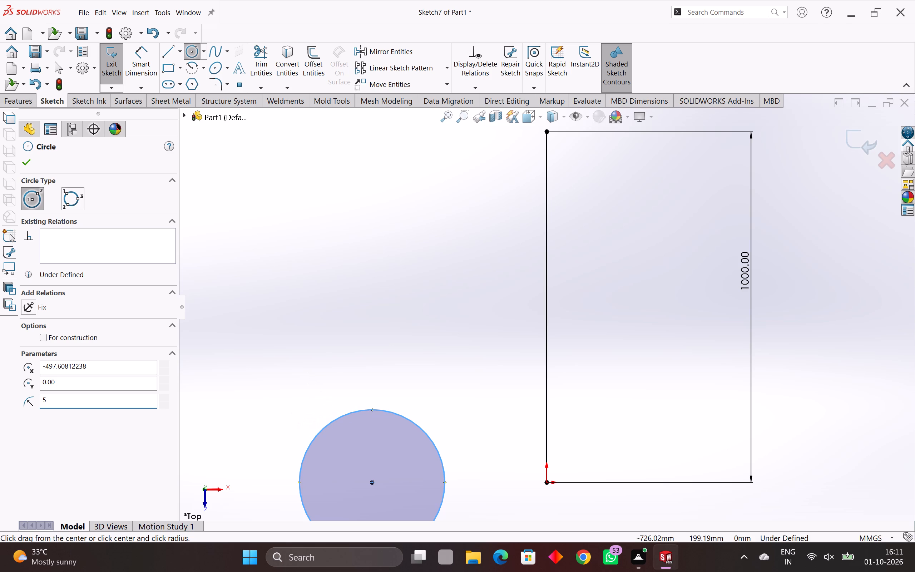
pyautogui.press('0')
pyautogui.press('Return')
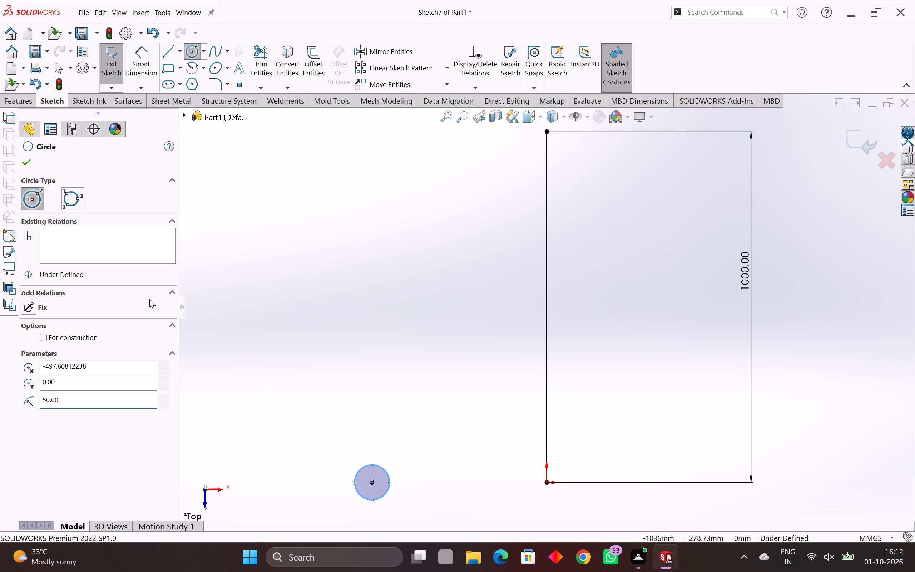
pyautogui.click(28, 163)
# Dimension the distance from the circle's centre to the path line's origin endpoint as 500 mm.
pyautogui.click(143, 63)
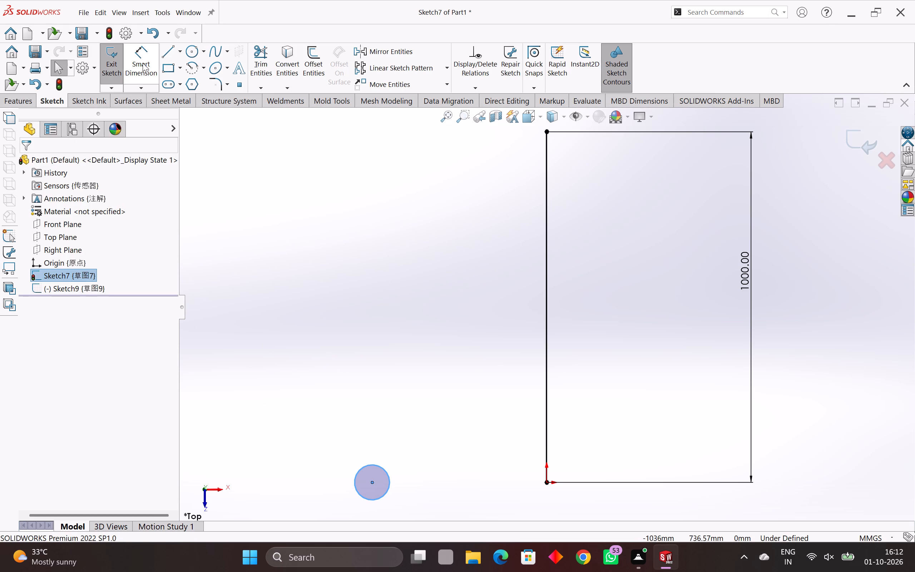
pyautogui.click(373, 481)
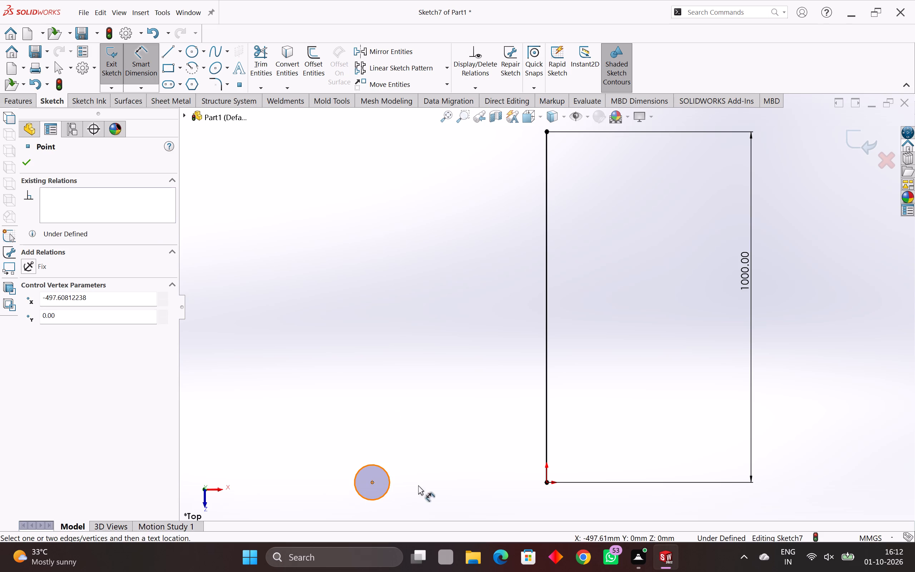
pyautogui.click(546, 481)
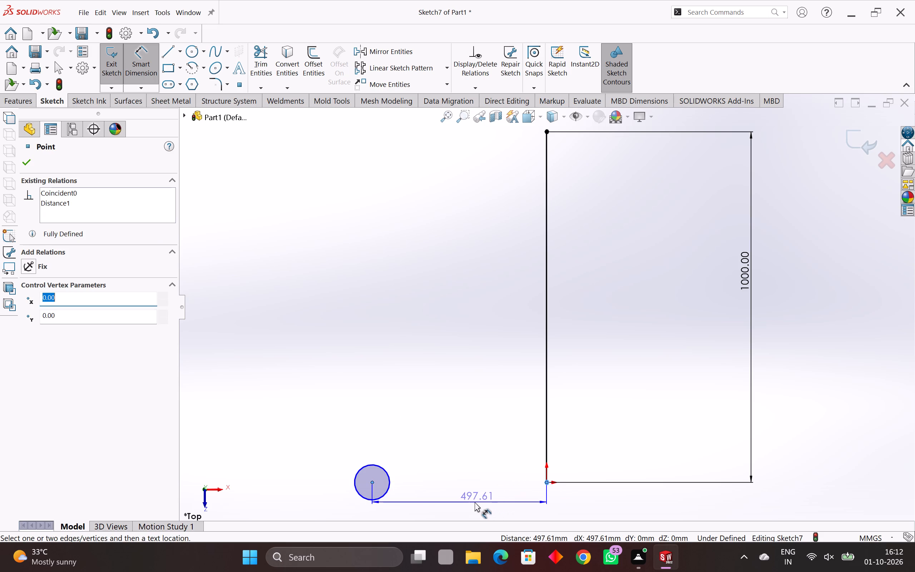
pyautogui.click(435, 495)
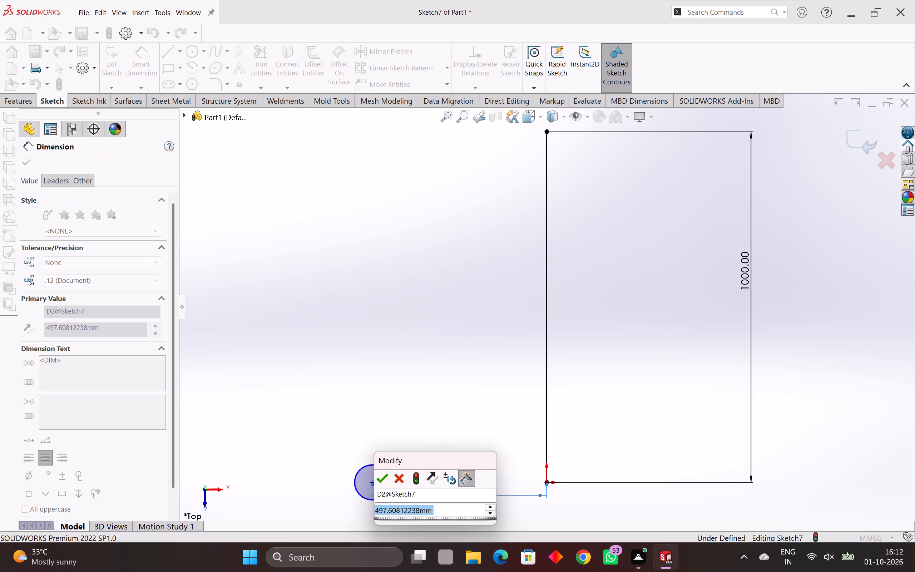
pyautogui.write('500')
pyautogui.press('Return')
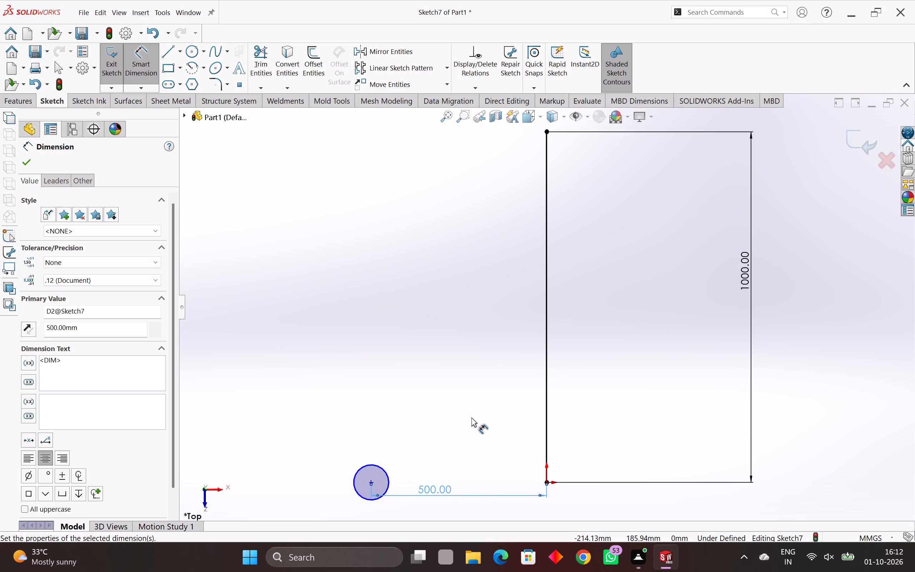
pyautogui.scroll(-1, 471, 417)
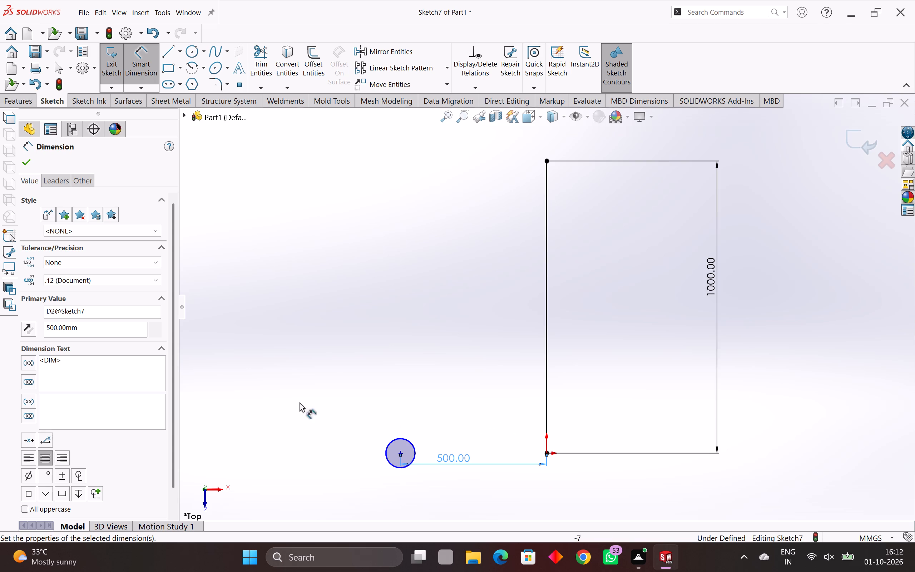
pyautogui.click(32, 163)
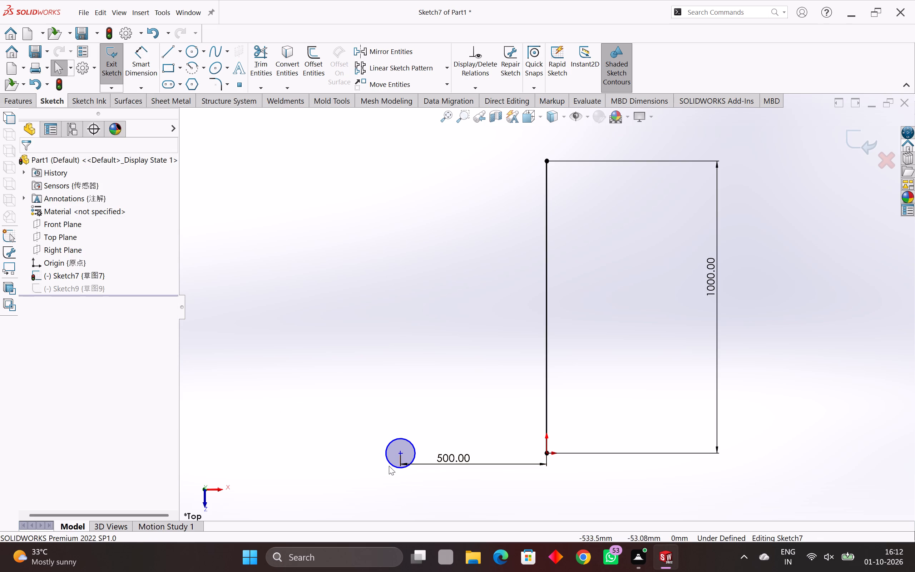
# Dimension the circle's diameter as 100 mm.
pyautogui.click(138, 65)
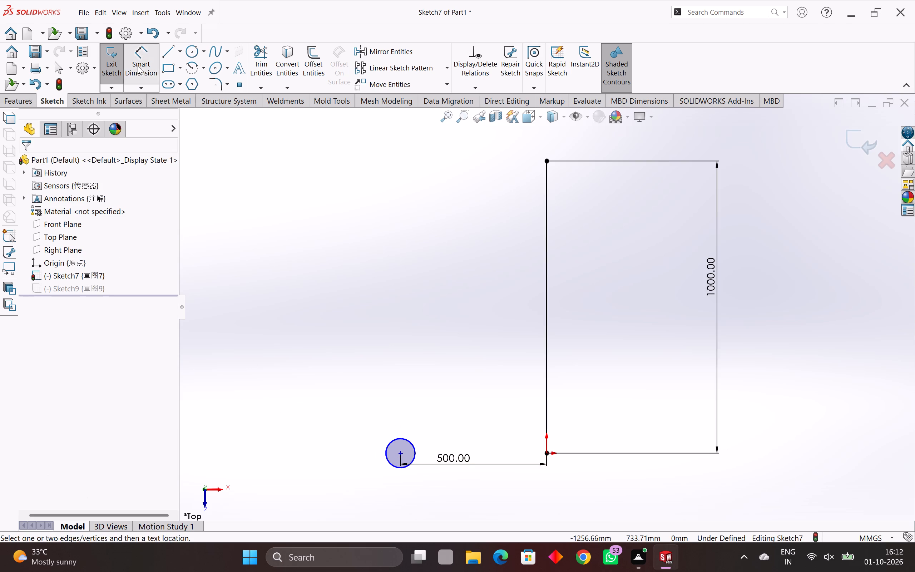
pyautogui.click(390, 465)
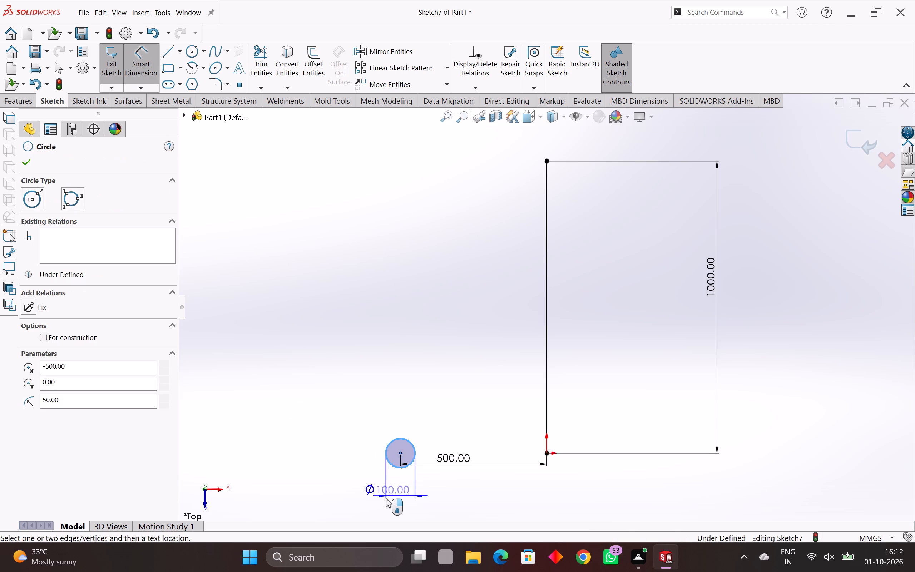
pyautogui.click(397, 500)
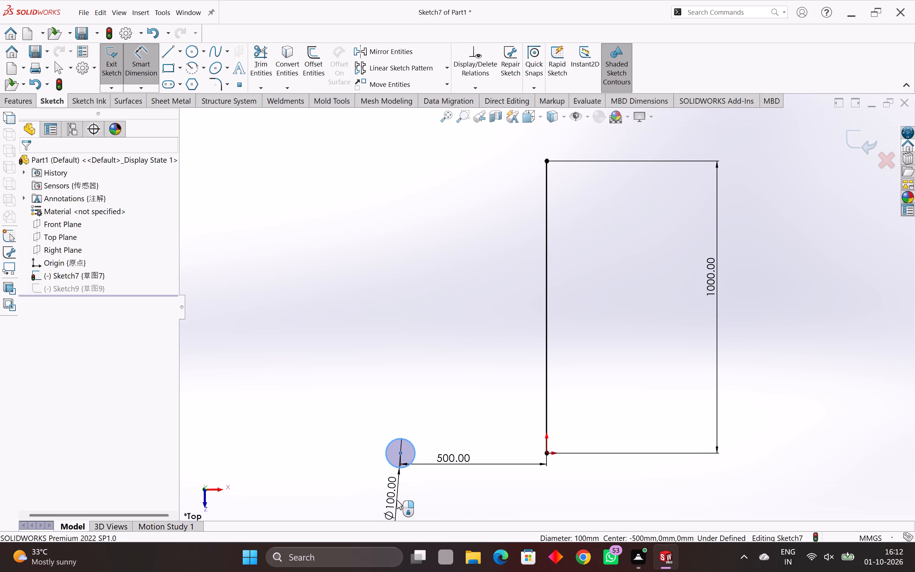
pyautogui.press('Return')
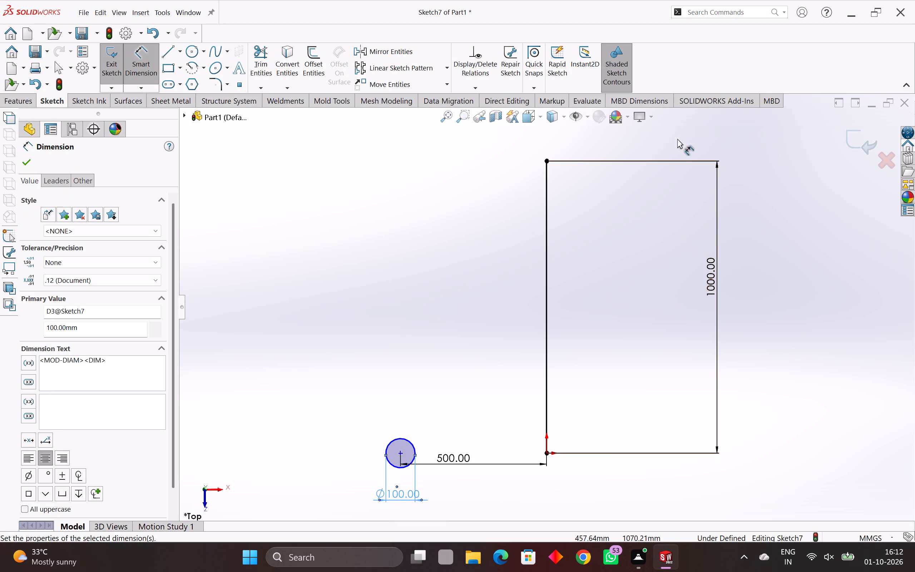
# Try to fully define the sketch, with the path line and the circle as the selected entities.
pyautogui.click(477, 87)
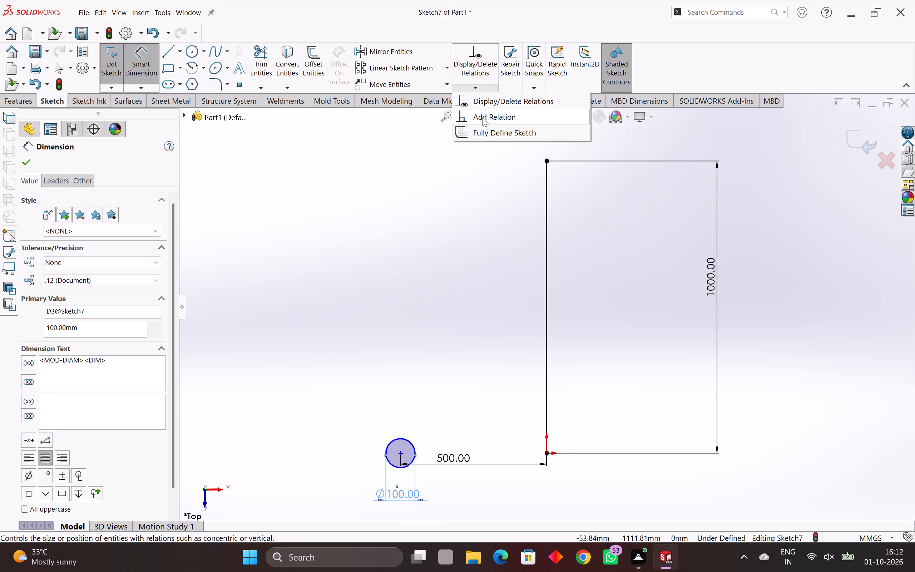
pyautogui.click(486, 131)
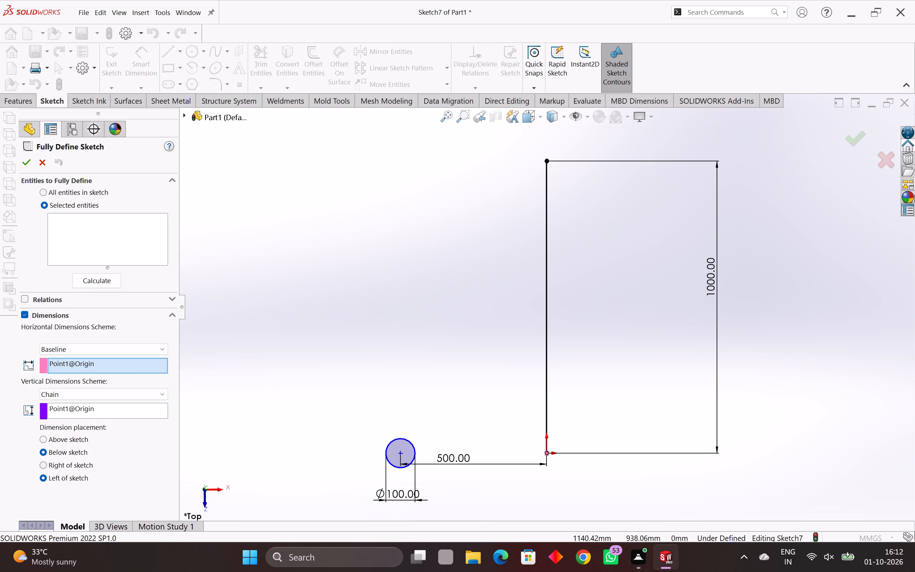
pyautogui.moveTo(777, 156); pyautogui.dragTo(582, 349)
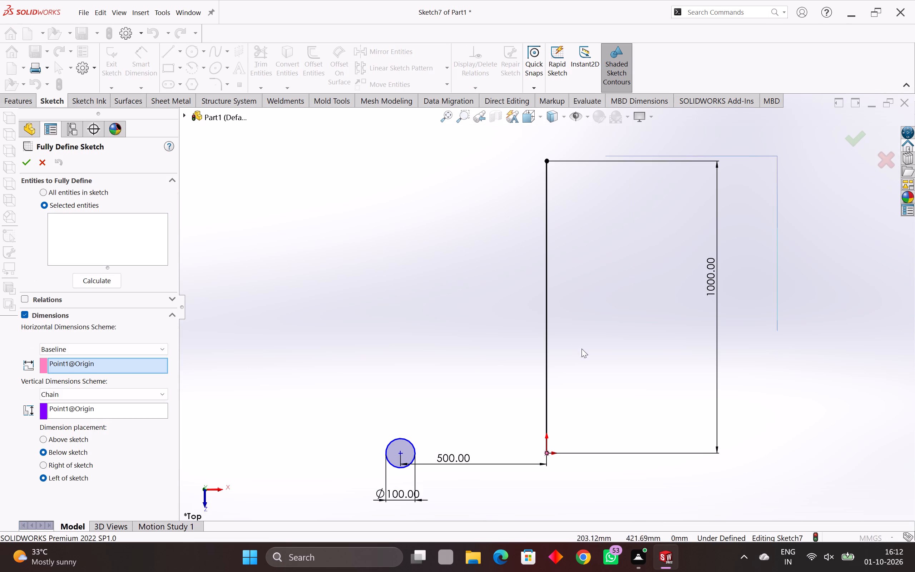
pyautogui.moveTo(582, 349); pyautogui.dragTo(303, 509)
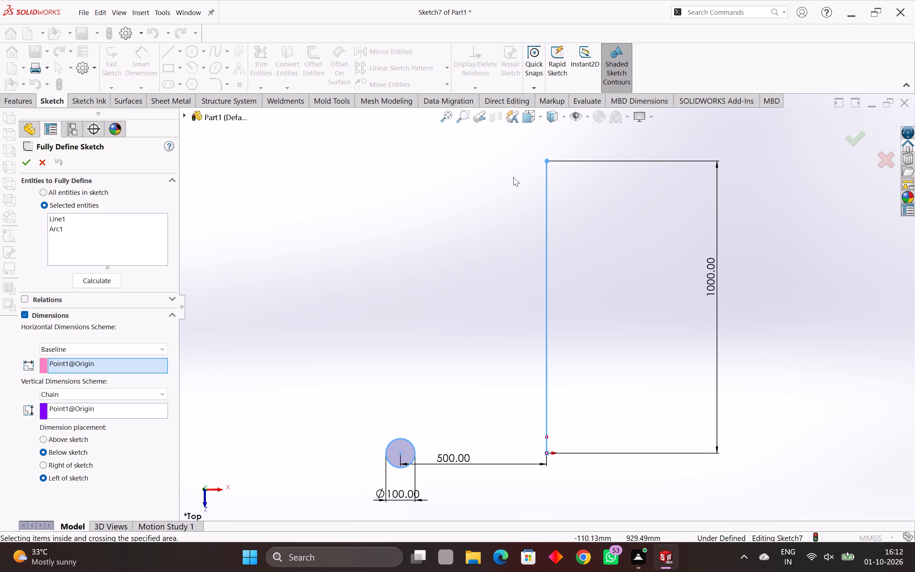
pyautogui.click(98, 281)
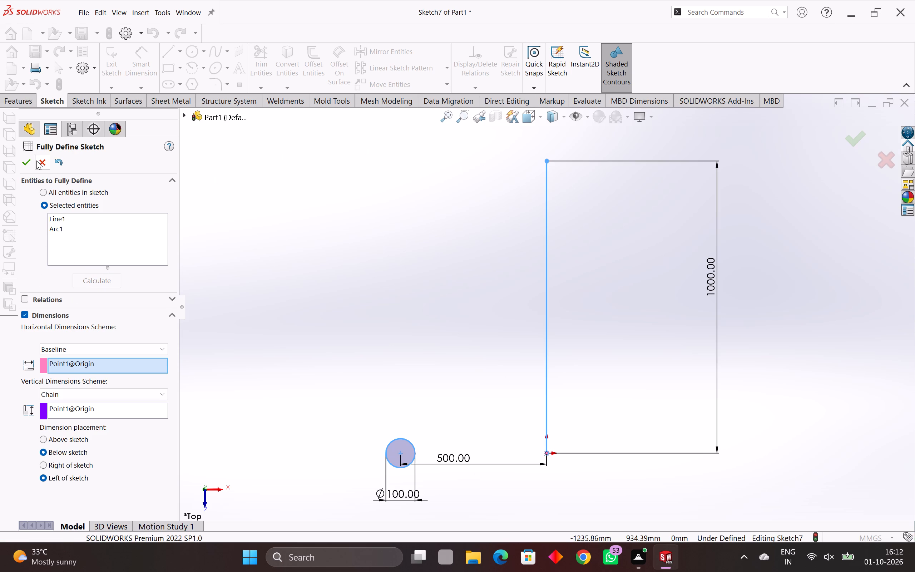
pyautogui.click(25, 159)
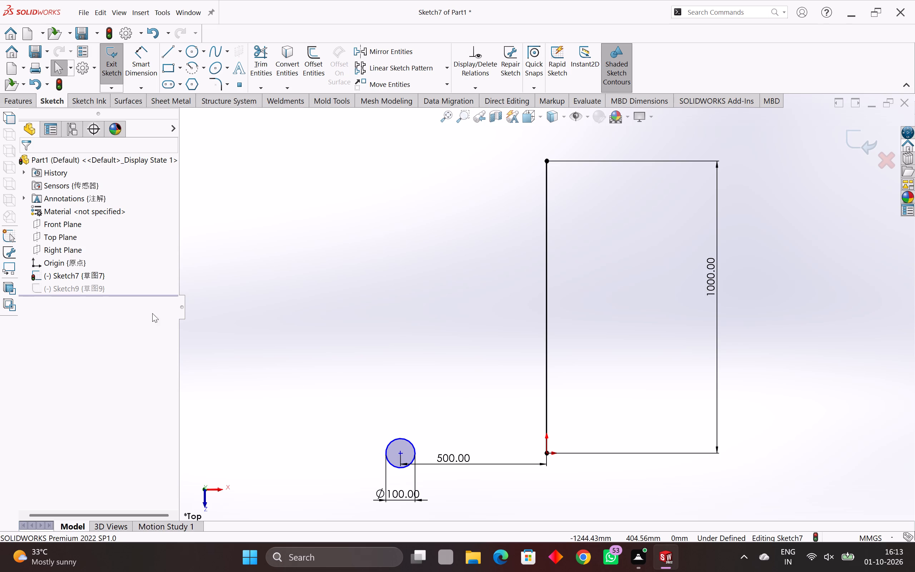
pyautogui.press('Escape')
# Undo the circle, the path line and their dimensions until their whole sketch, Sketch7, is removed and only Sketch9 remains.
pyautogui.hotkey('ctrl', 'z')
pyautogui.hotkey('ctrl', 'z')
pyautogui.hotkey('ctrl', 'z')
pyautogui.hotkey('ctrl', 'z')
pyautogui.hotkey('ctrl', 'z')
pyautogui.hotkey('ctrl', 'z')
pyautogui.hotkey('ctrl', 'z')
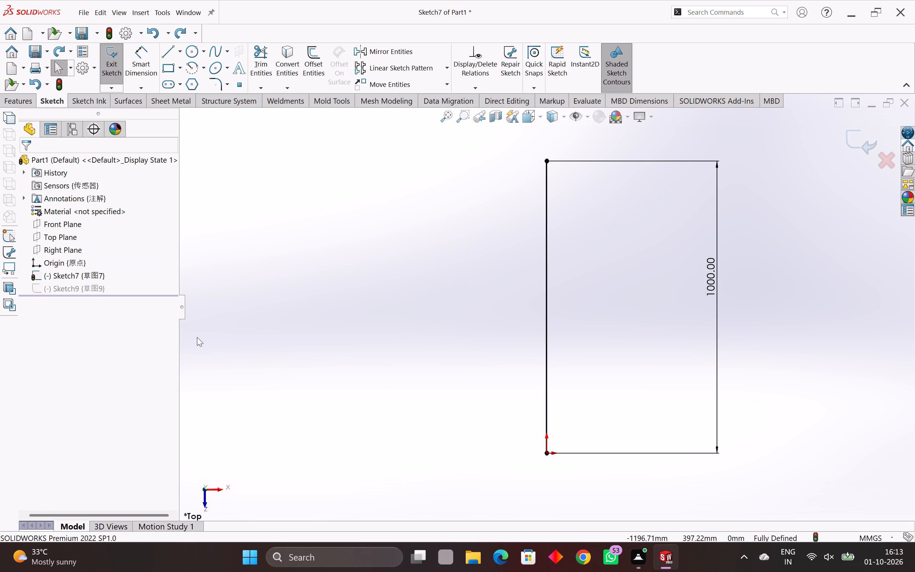
pyautogui.hotkey('ctrl', 'z')
pyautogui.hotkey('ctrl', 'z')
pyautogui.hotkey('ctrl', 'z')
pyautogui.hotkey('ctrl', 'z')
pyautogui.hotkey('ctrl', 'z')
pyautogui.hotkey('ctrl', 'z')
pyautogui.hotkey('ctrl', 'z')
pyautogui.hotkey('ctrl', 'z')
pyautogui.hotkey('ctrl', 'z')
pyautogui.hotkey('ctrl', 'z')
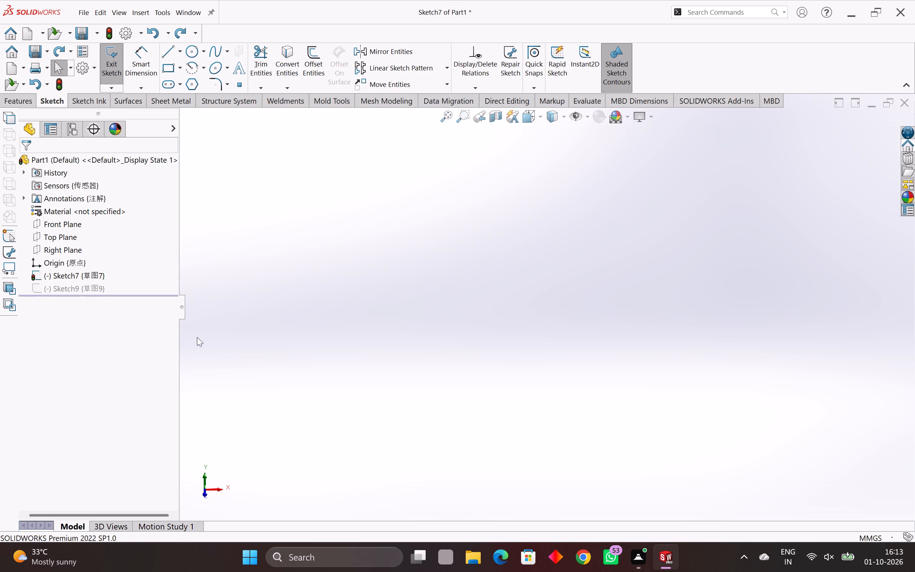
pyautogui.hotkey('ctrl', 'z')
pyautogui.hotkey('ctrl', 'z')
pyautogui.hotkey('ctrl', 'z')
pyautogui.hotkey('ctrl', 'z')
pyautogui.hotkey('ctrl', 'z')
pyautogui.hotkey('ctrl', 'z')
pyautogui.hotkey('ctrl', 'z')
pyautogui.hotkey('ctrl', 'z')
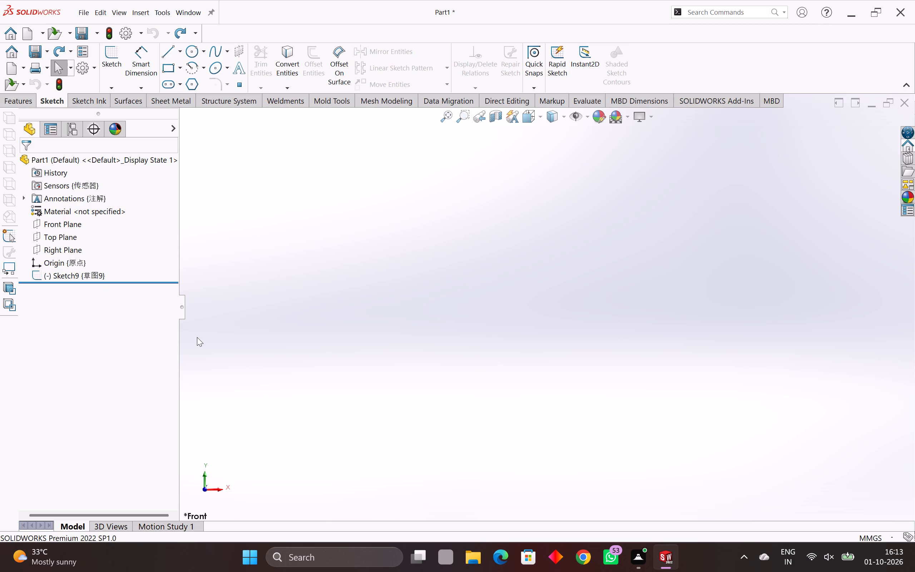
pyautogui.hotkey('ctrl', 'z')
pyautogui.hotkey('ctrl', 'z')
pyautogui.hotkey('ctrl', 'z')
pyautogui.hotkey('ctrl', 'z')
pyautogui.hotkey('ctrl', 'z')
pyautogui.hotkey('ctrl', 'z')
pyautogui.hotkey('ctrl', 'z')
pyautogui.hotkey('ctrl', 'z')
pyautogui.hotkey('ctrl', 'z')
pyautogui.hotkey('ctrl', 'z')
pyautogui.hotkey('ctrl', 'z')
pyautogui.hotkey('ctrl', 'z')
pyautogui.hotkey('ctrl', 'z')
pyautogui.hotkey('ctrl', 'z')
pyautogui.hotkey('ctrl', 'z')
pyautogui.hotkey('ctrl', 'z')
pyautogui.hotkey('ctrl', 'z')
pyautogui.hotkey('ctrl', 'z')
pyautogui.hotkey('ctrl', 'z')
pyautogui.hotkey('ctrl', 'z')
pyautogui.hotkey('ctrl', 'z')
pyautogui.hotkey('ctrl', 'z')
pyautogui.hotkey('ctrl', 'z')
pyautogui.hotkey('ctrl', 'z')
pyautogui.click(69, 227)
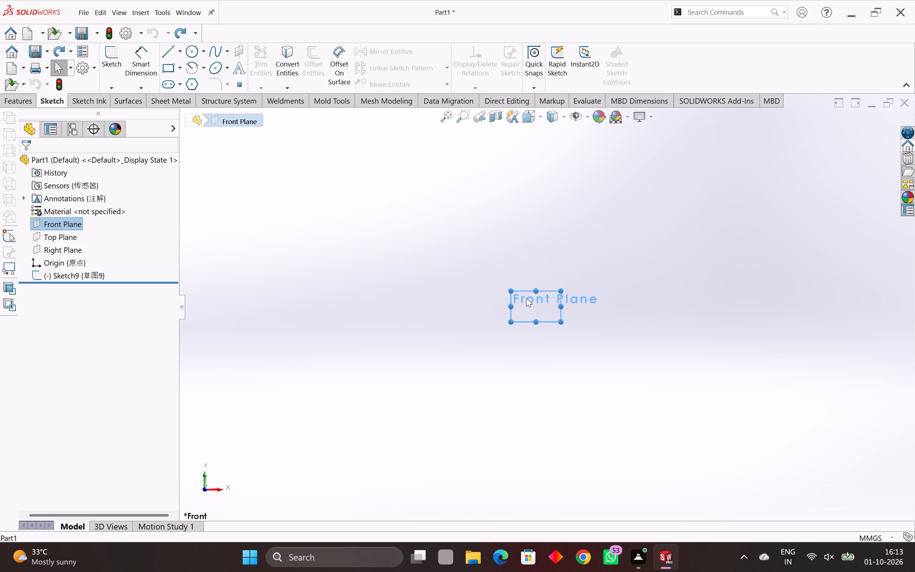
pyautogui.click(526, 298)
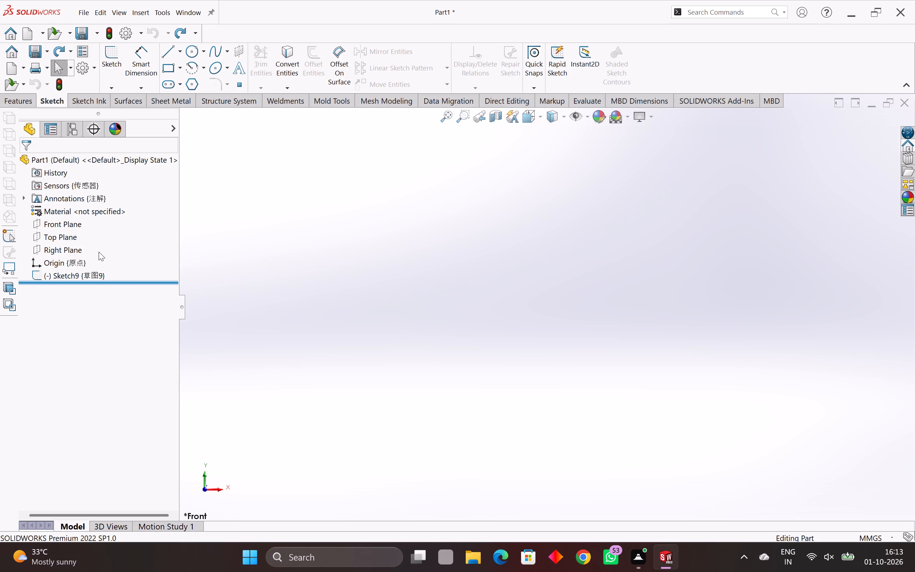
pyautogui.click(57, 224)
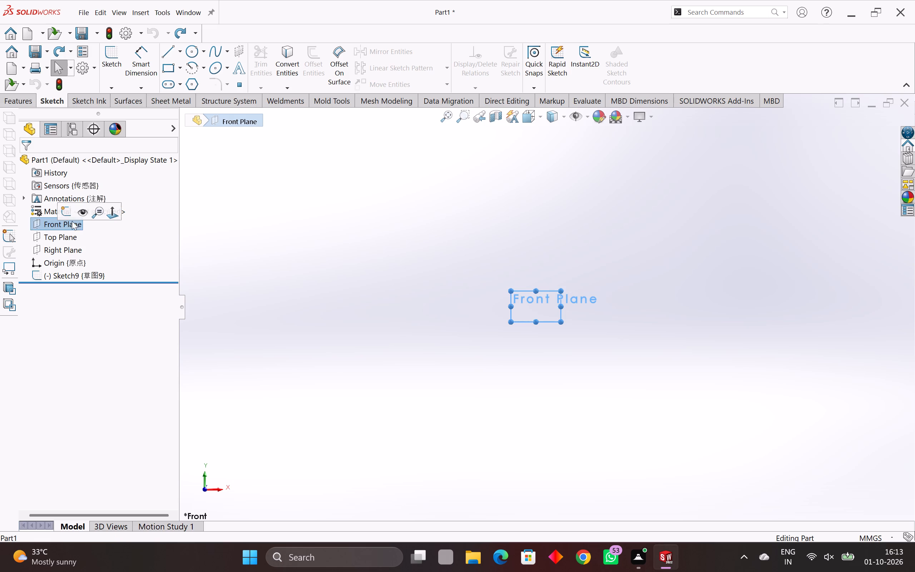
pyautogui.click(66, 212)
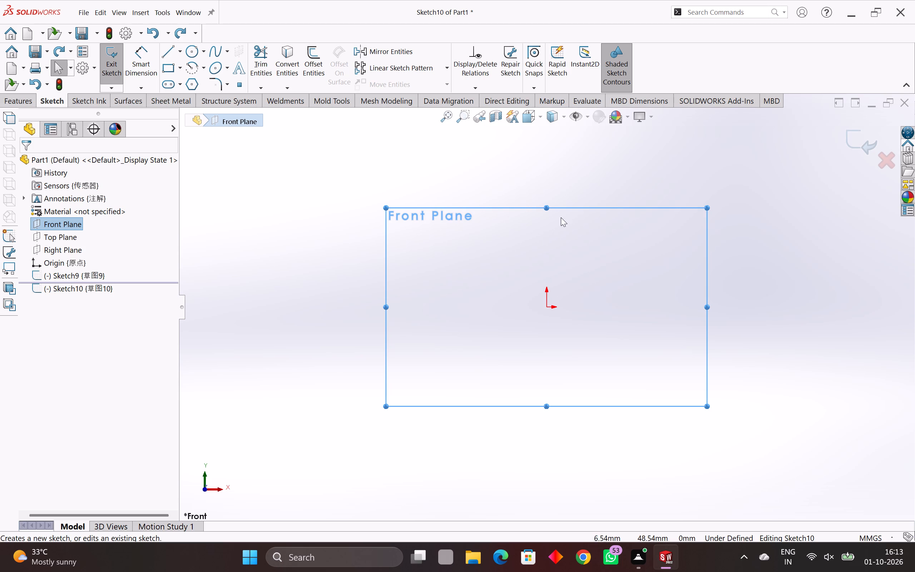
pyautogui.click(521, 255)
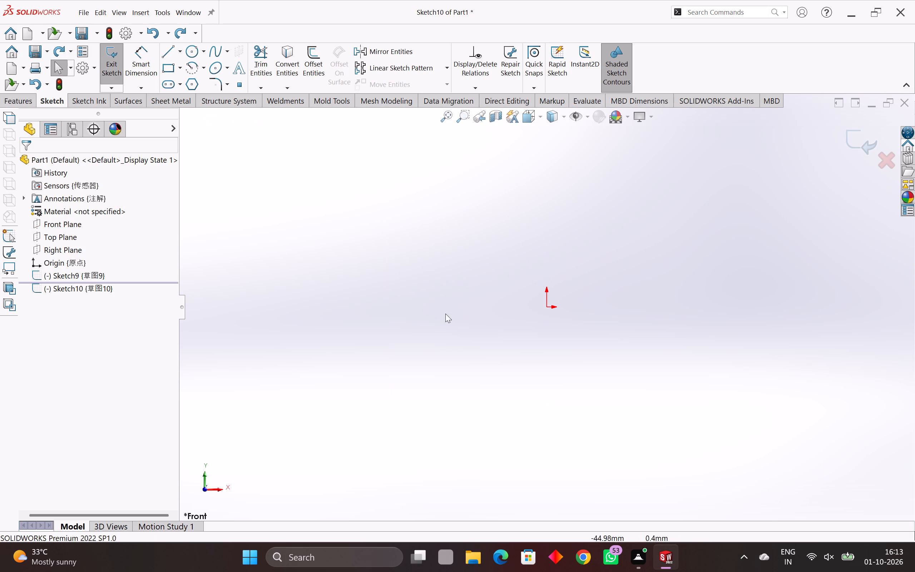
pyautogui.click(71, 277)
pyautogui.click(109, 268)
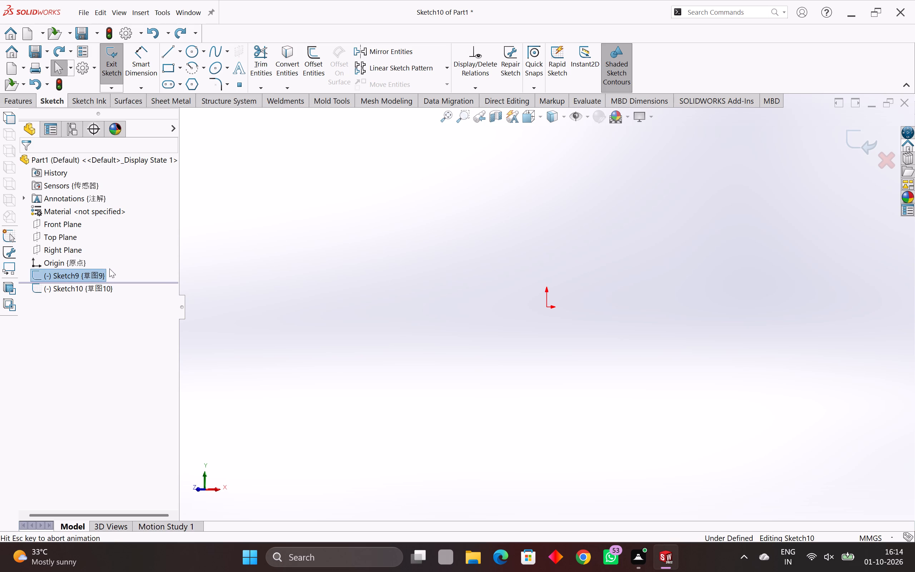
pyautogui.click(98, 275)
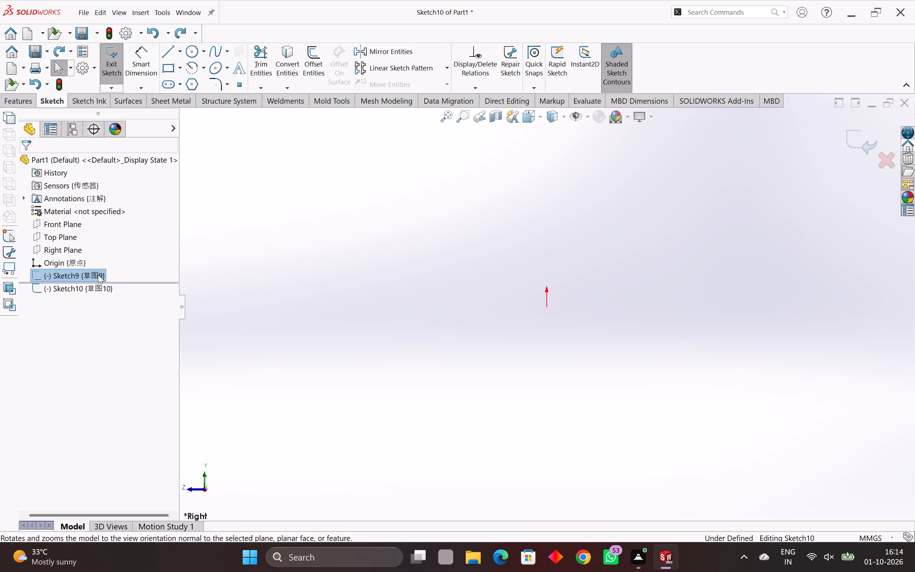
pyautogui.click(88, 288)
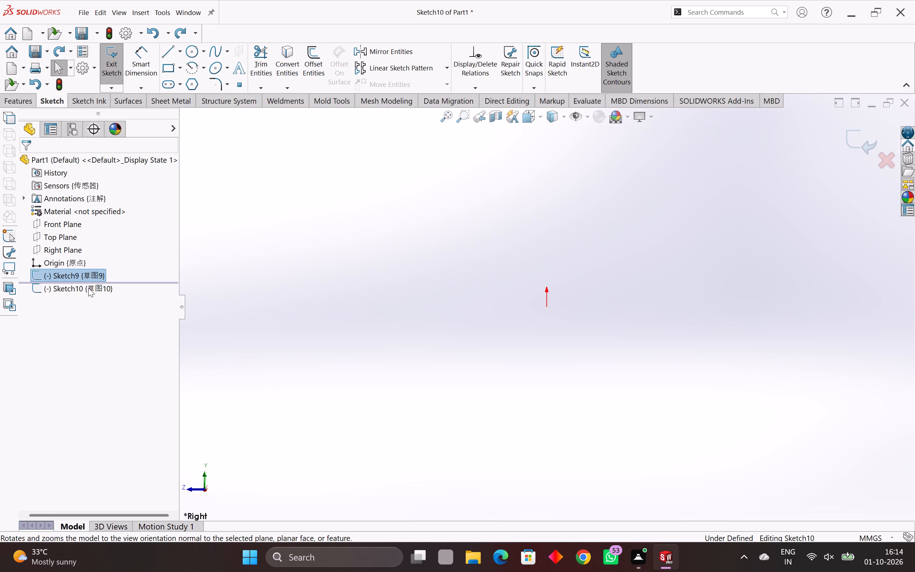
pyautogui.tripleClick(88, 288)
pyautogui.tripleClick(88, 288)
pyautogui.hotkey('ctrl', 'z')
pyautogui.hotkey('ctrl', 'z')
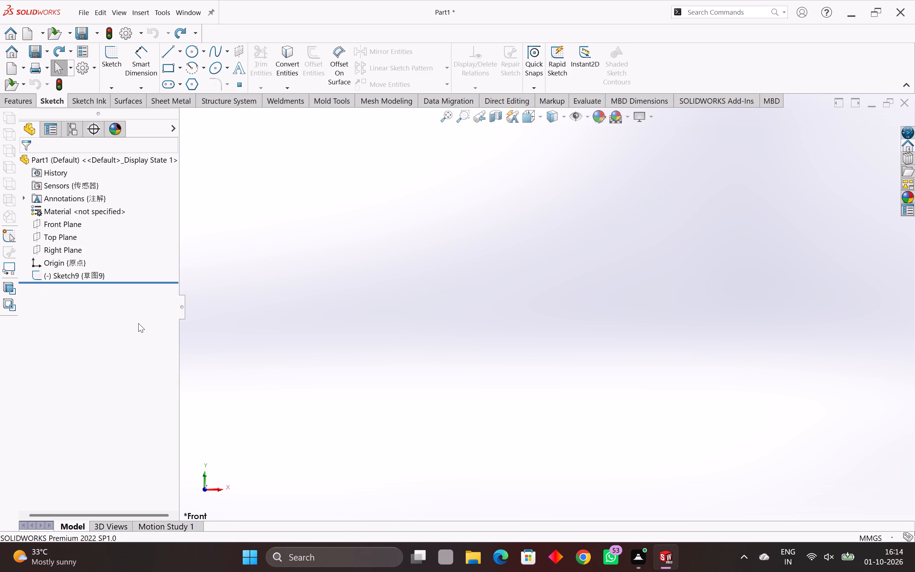
# Open the remaining Sketch9 for editing and draw a vertical line about 626 mm long upward from the origin.
pyautogui.click(99, 282)
pyautogui.click(94, 273)
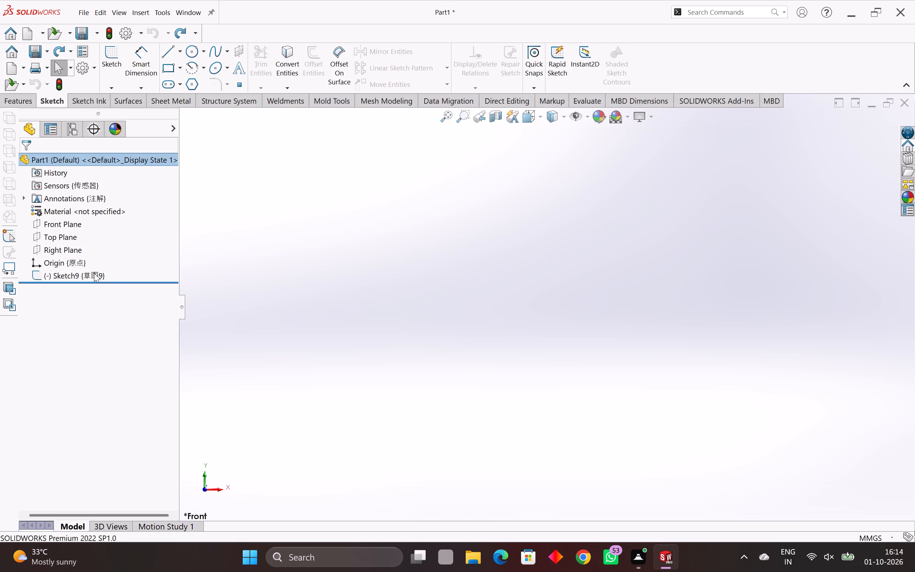
pyautogui.rightClick(94, 273)
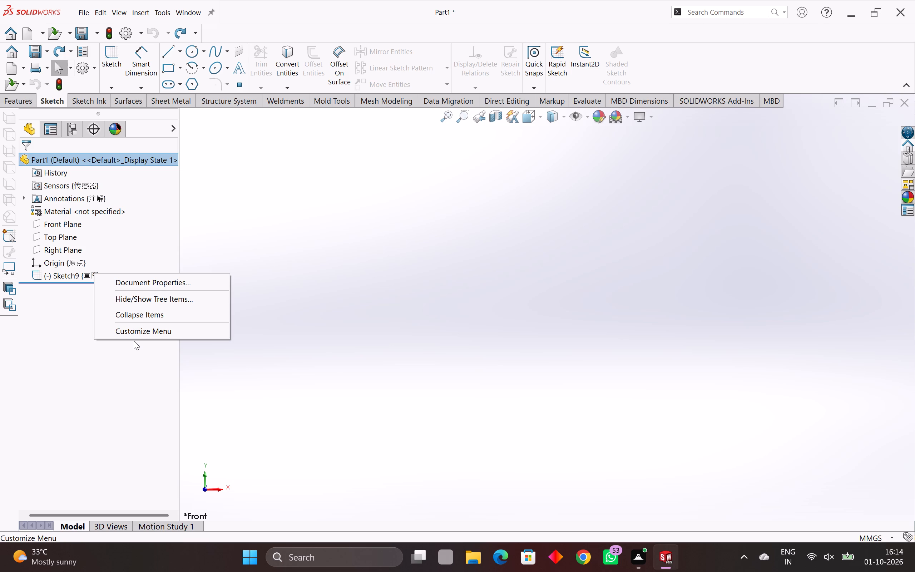
pyautogui.click(74, 278)
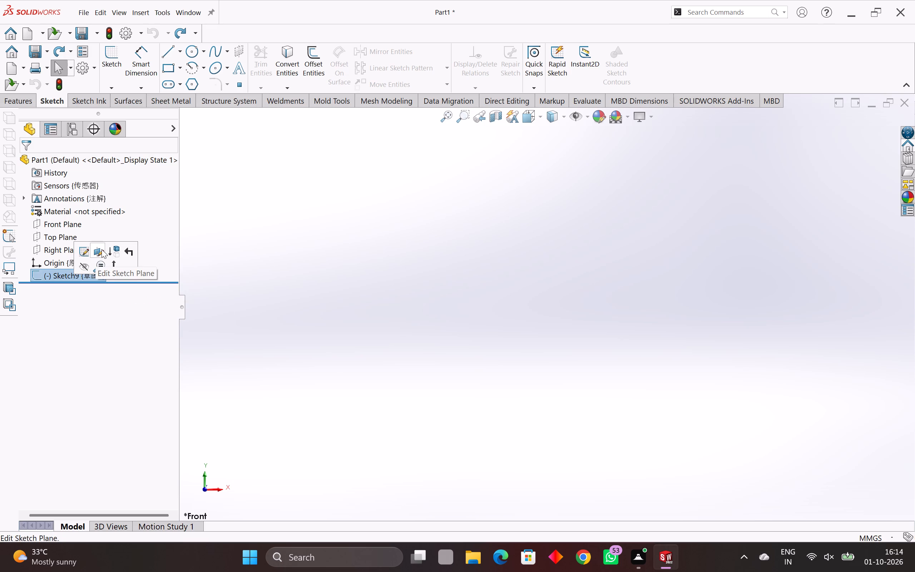
pyautogui.click(85, 250)
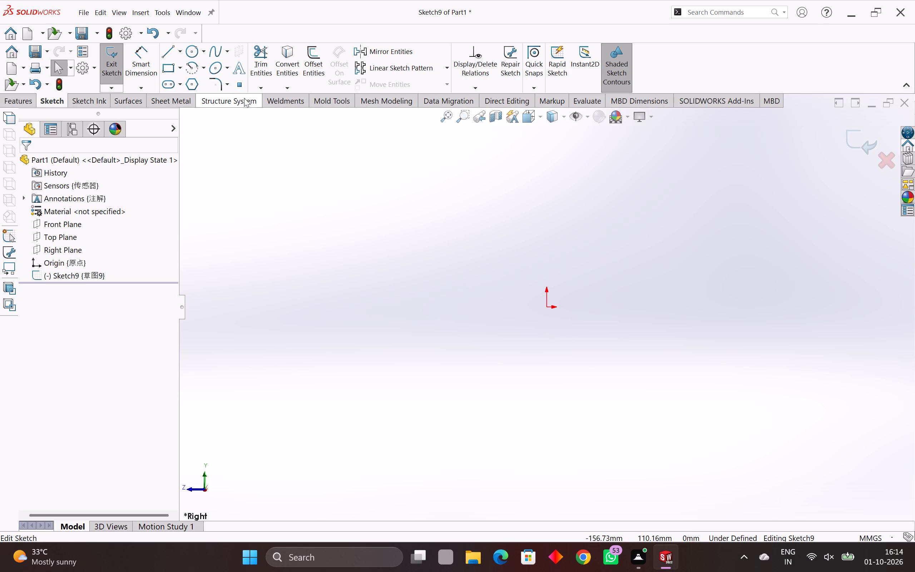
pyautogui.click(167, 57)
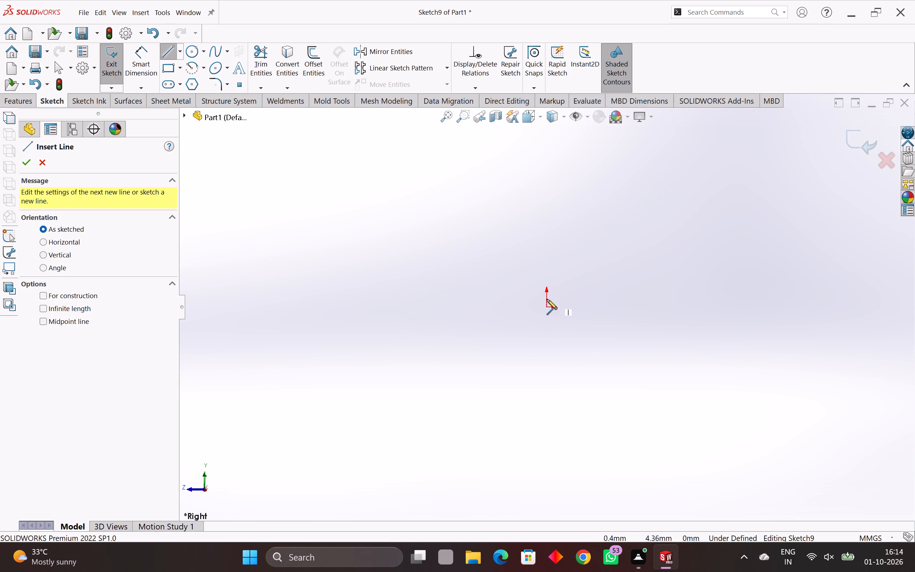
pyautogui.click(548, 308)
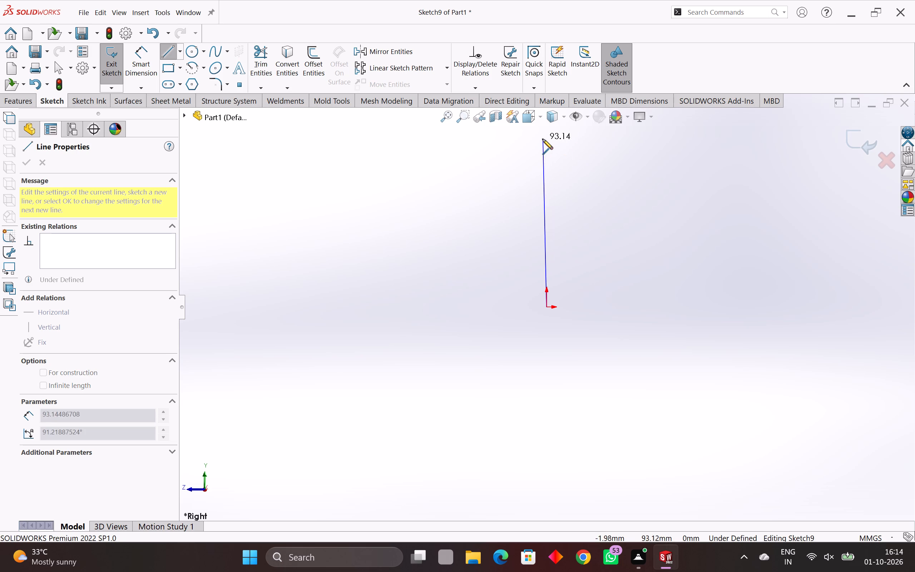
pyautogui.scroll(-11, 559, 169)
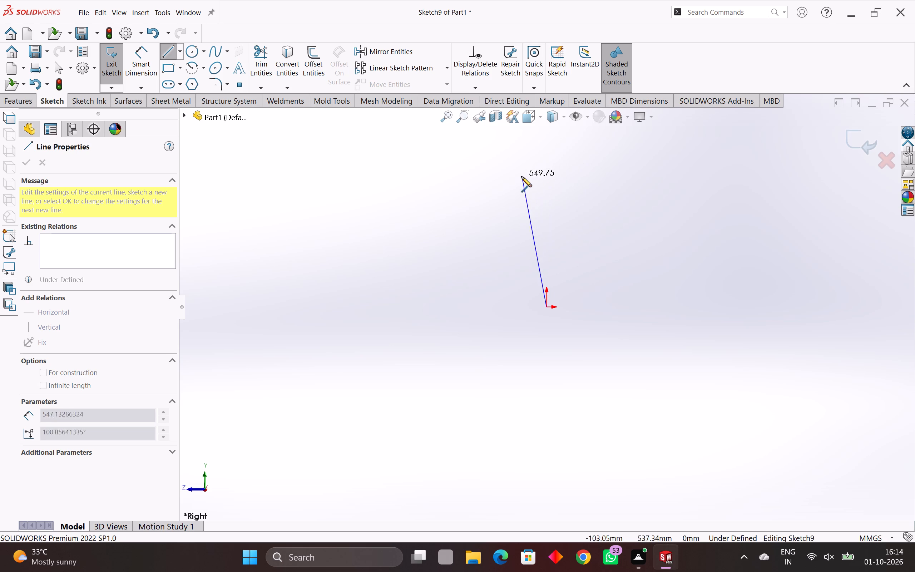
pyautogui.click(547, 155)
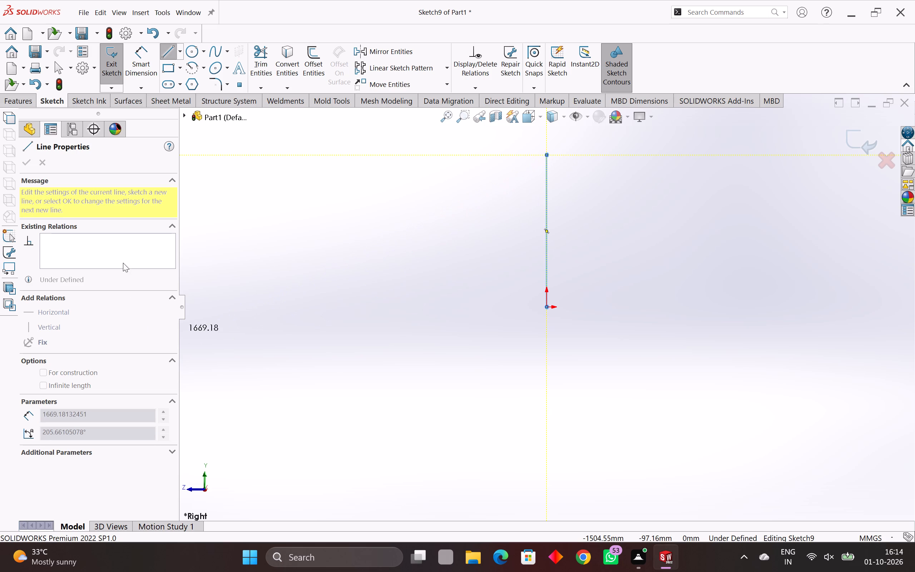
# Dimension the vertical path line's length as 1000 mm and exit the sketch.
pyautogui.press('Escape')
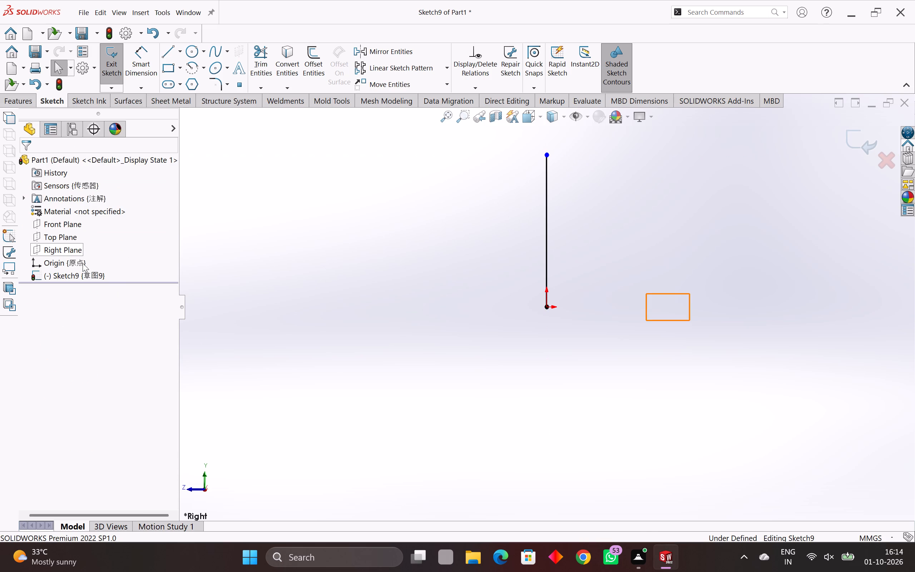
pyautogui.click(141, 62)
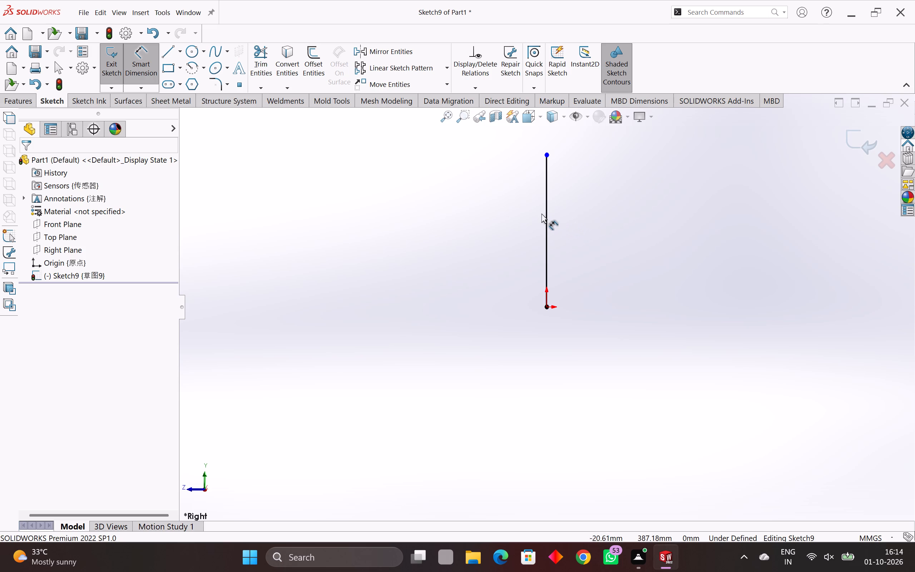
pyautogui.click(546, 224)
pyautogui.click(582, 234)
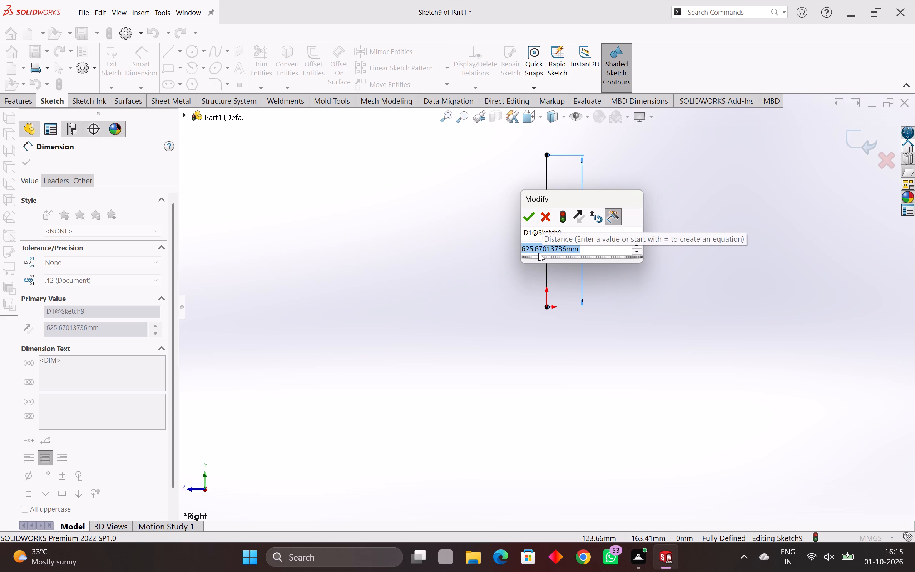
pyautogui.write('100')
pyautogui.press('0')
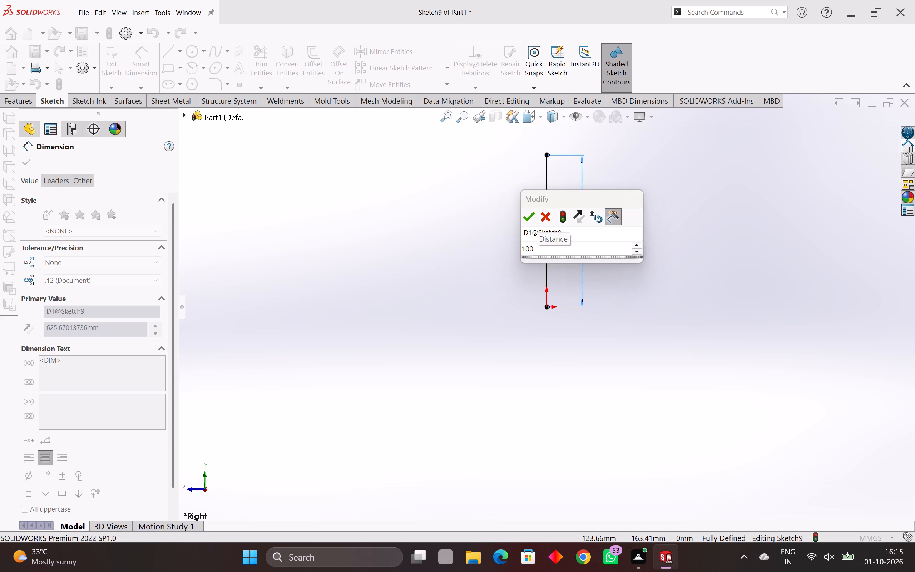
pyautogui.press('Return')
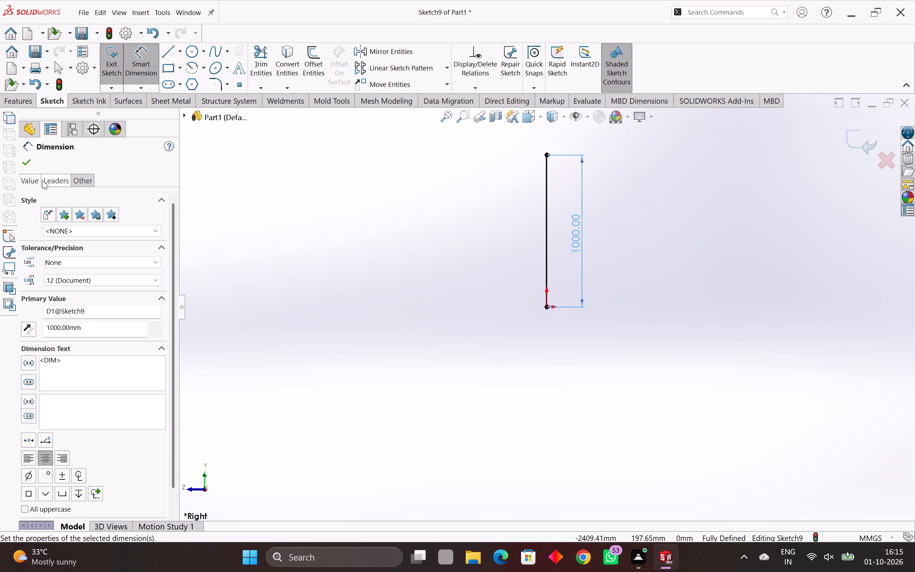
pyautogui.click(30, 163)
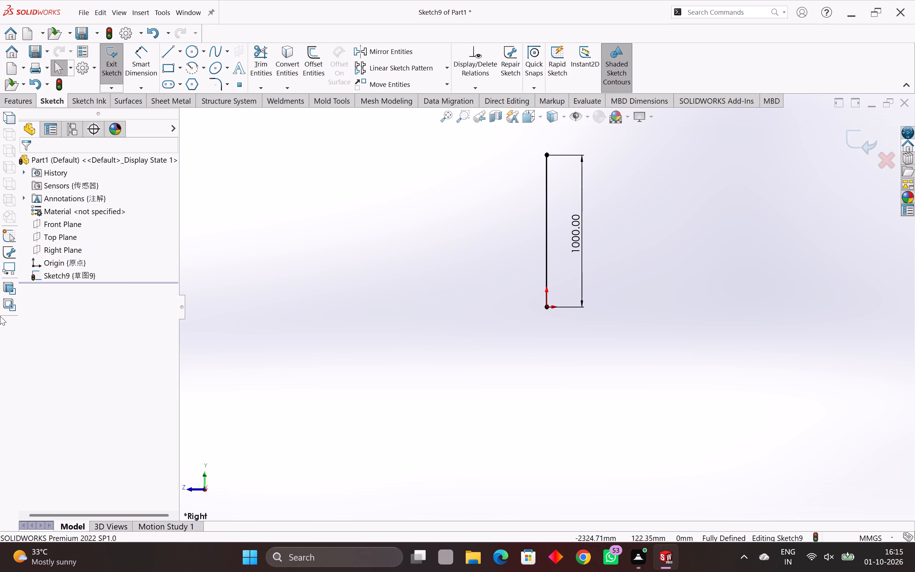
pyautogui.click(120, 71)
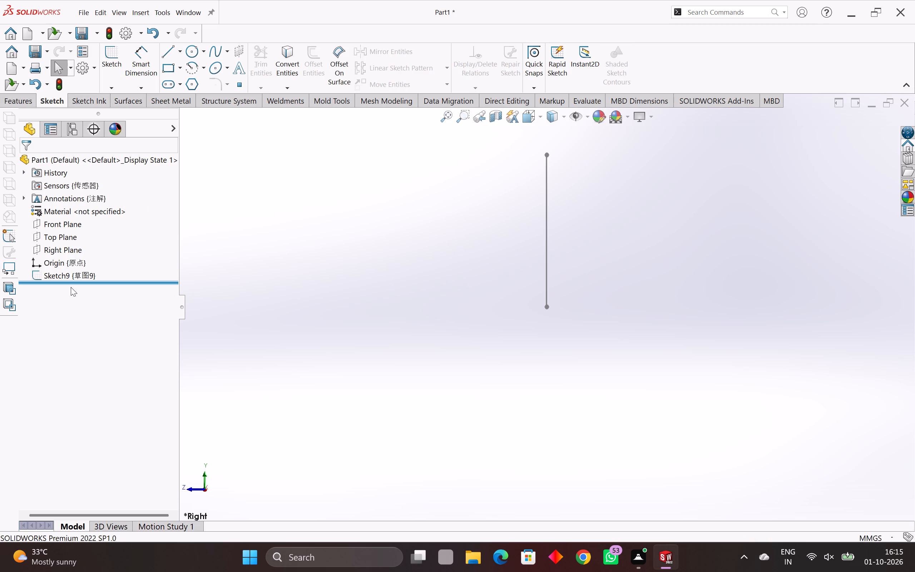
# Start a new sketch on the Front Plane.
pyautogui.click(59, 251)
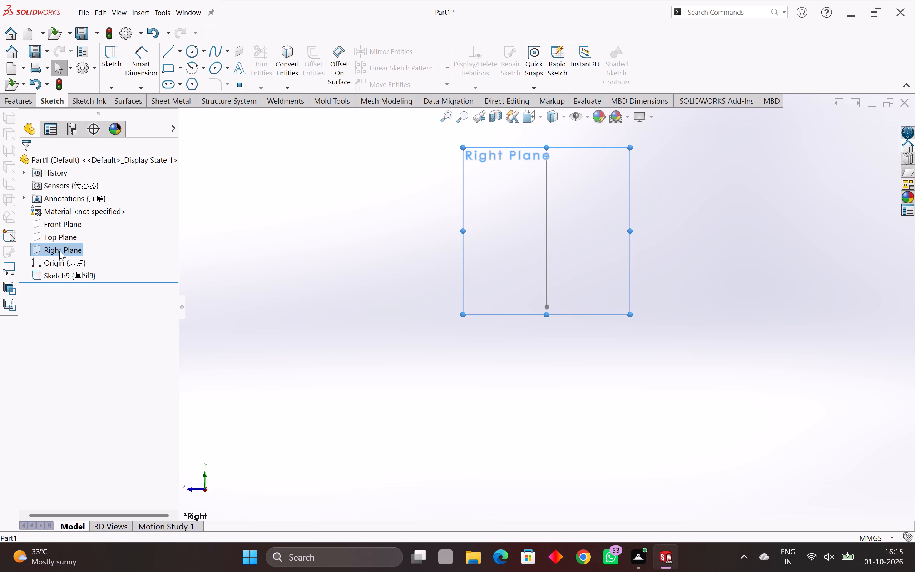
pyautogui.click(48, 228)
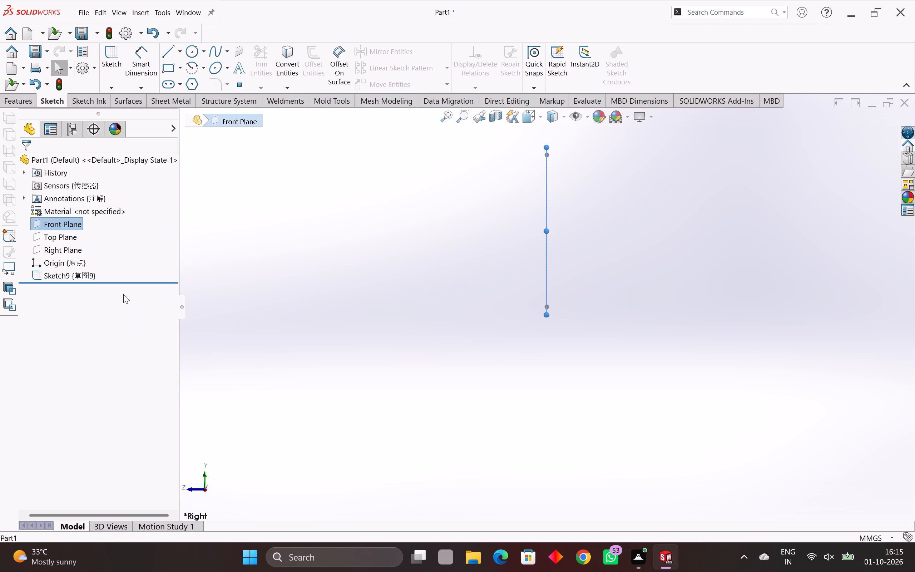
pyautogui.click(73, 223)
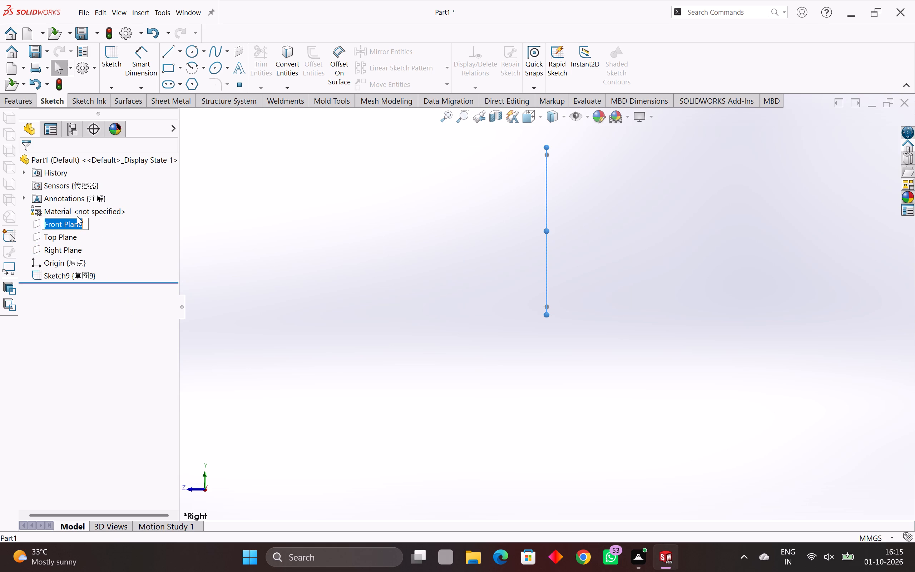
pyautogui.click(91, 227)
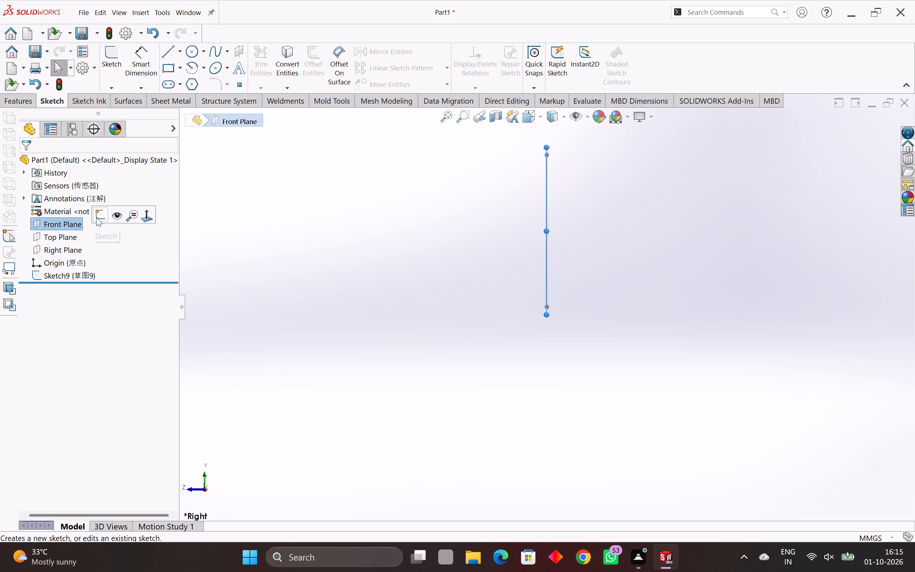
pyautogui.click(99, 216)
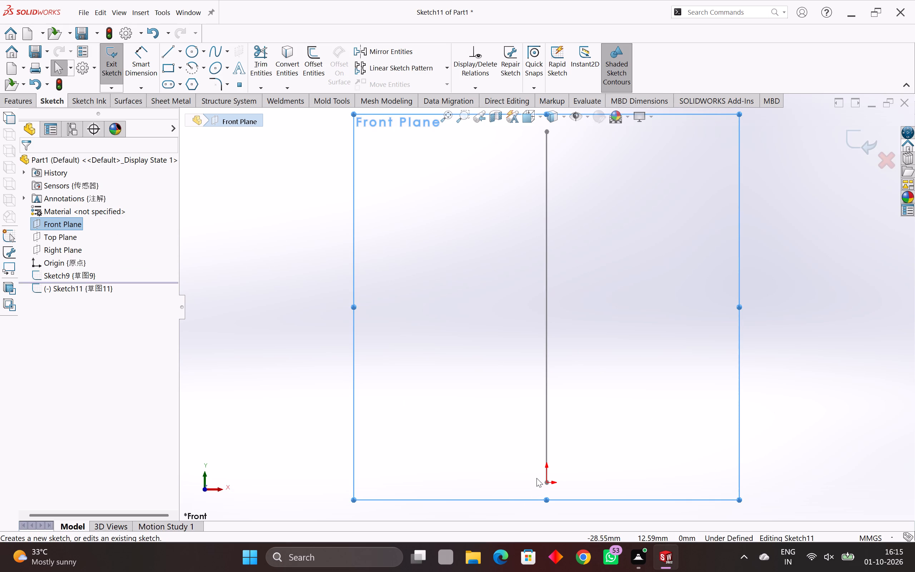
pyautogui.click(535, 467)
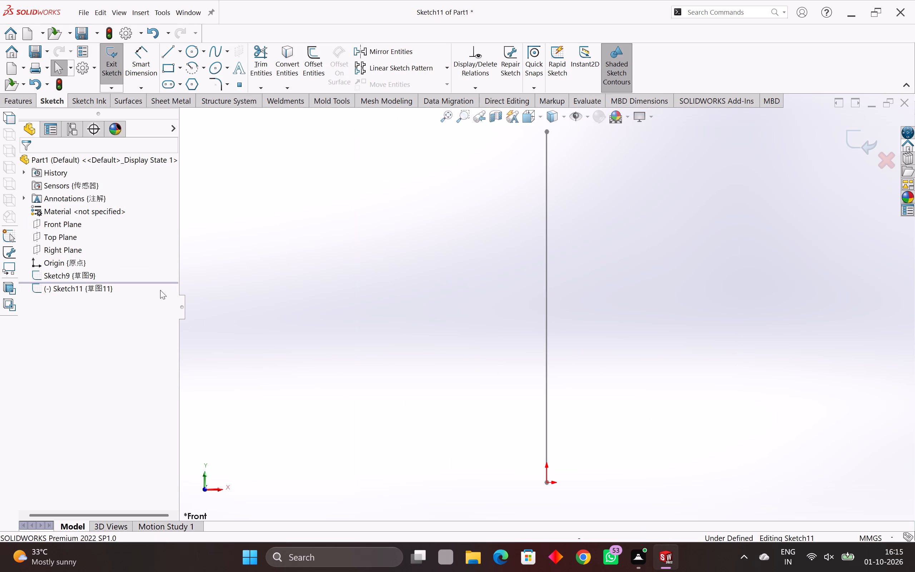
# Draw a circle of 50 mm radius level with the origin, centred about 635 mm away on the negative X side.
pyautogui.click(189, 53)
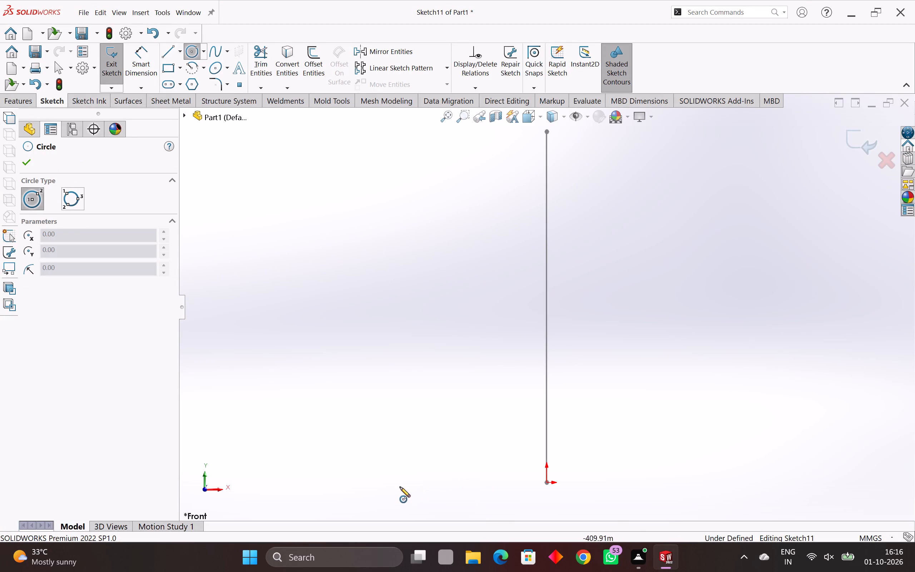
pyautogui.click(324, 483)
pyautogui.scroll(-1, 358, 501)
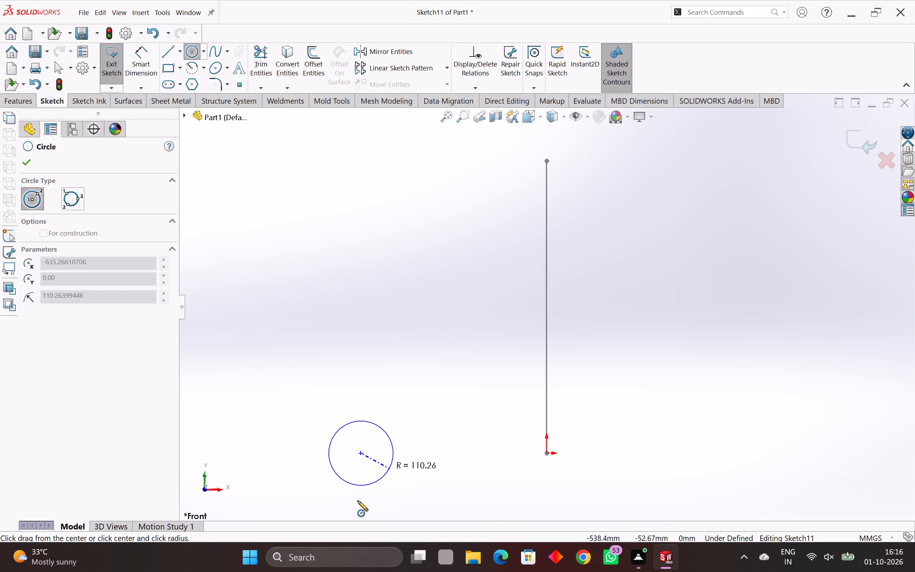
pyautogui.click(356, 483)
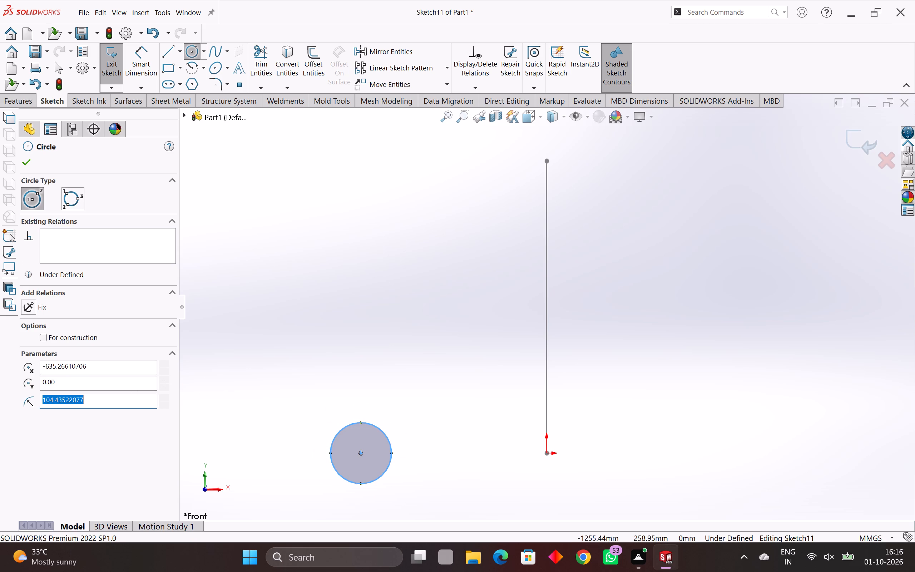
pyautogui.write('50')
pyautogui.press('Return')
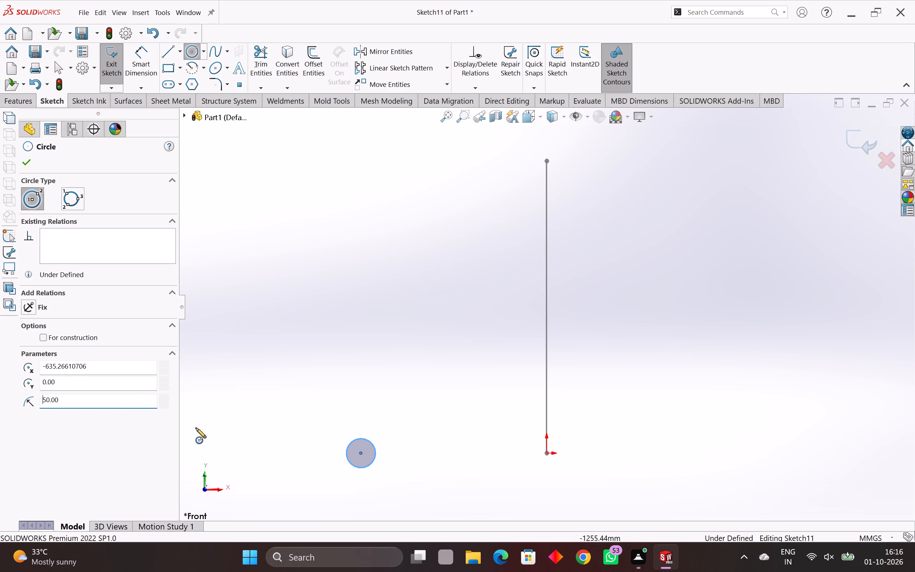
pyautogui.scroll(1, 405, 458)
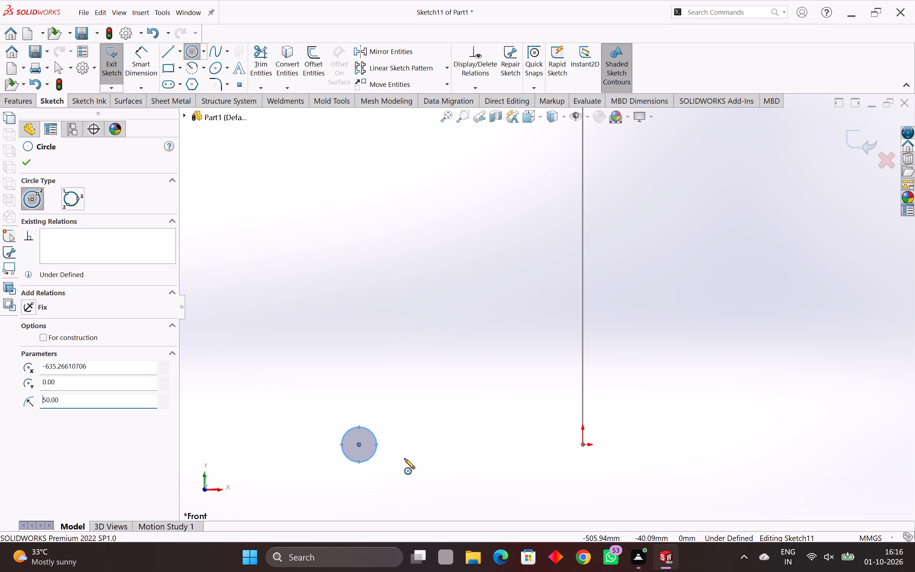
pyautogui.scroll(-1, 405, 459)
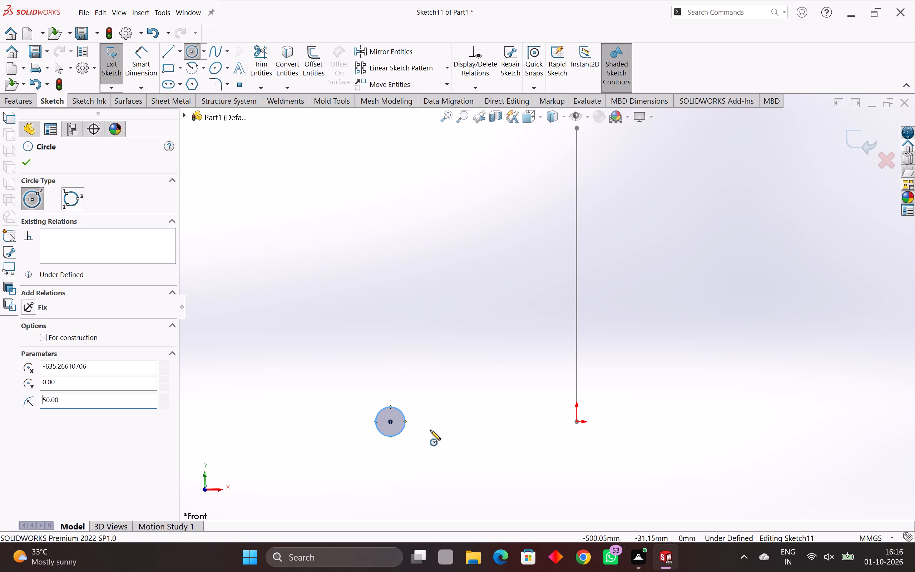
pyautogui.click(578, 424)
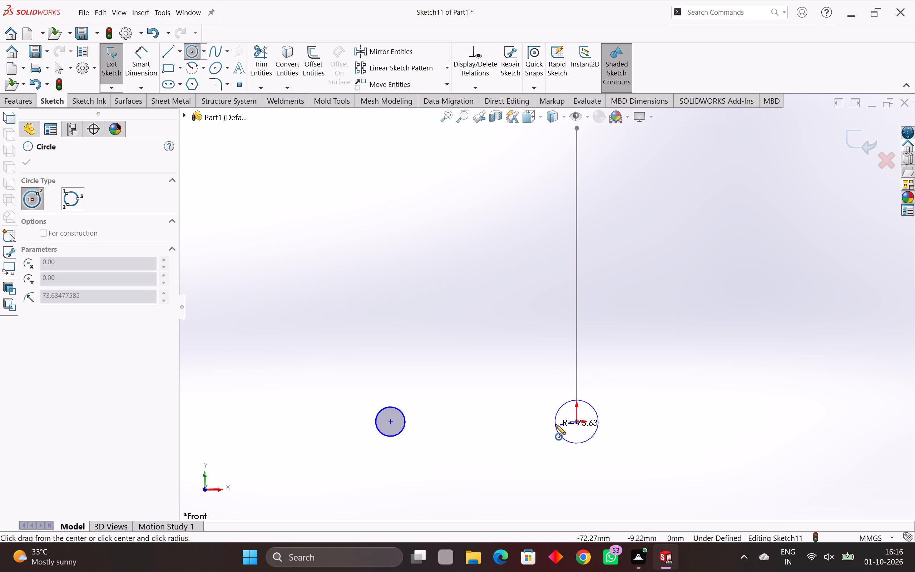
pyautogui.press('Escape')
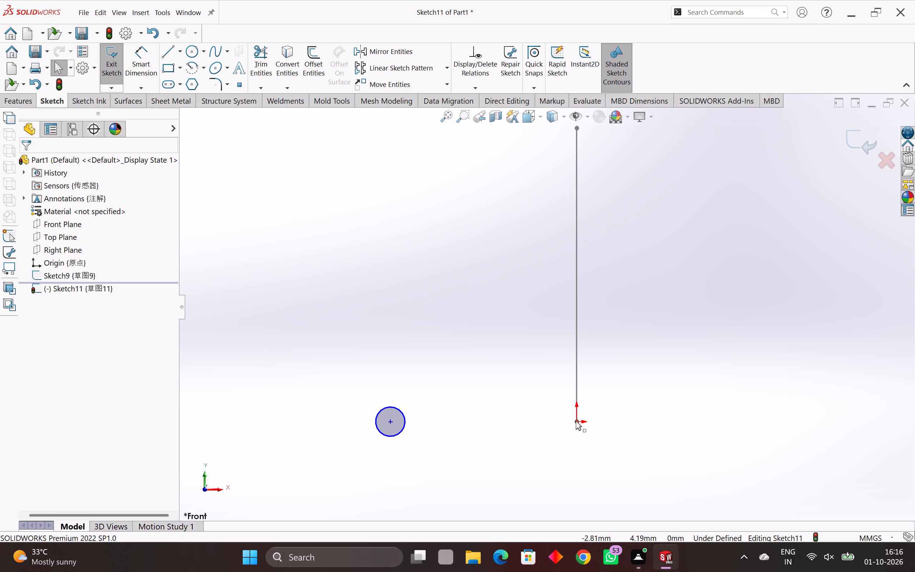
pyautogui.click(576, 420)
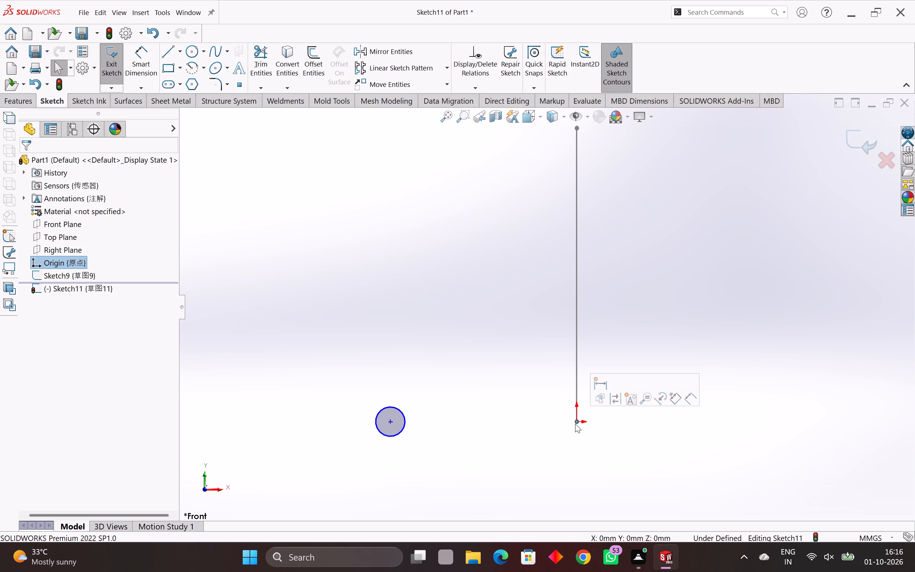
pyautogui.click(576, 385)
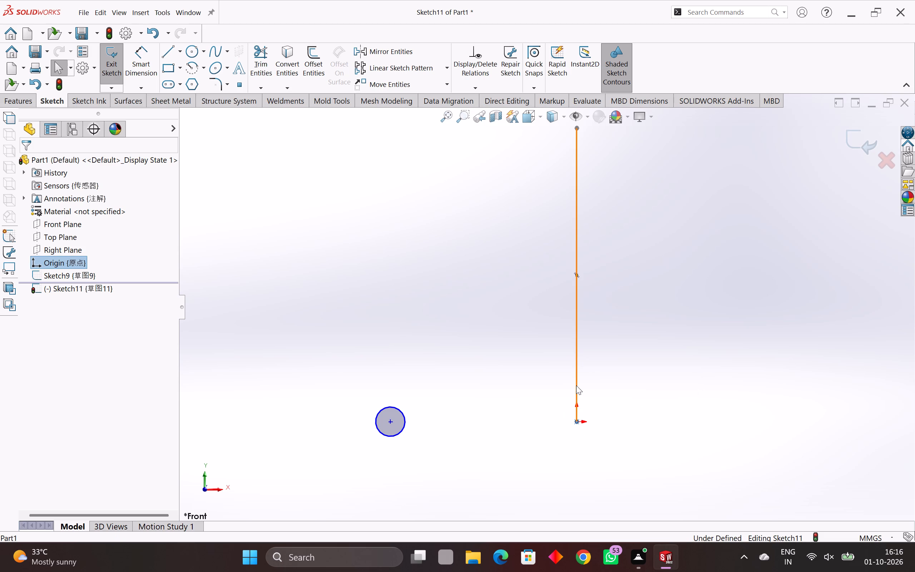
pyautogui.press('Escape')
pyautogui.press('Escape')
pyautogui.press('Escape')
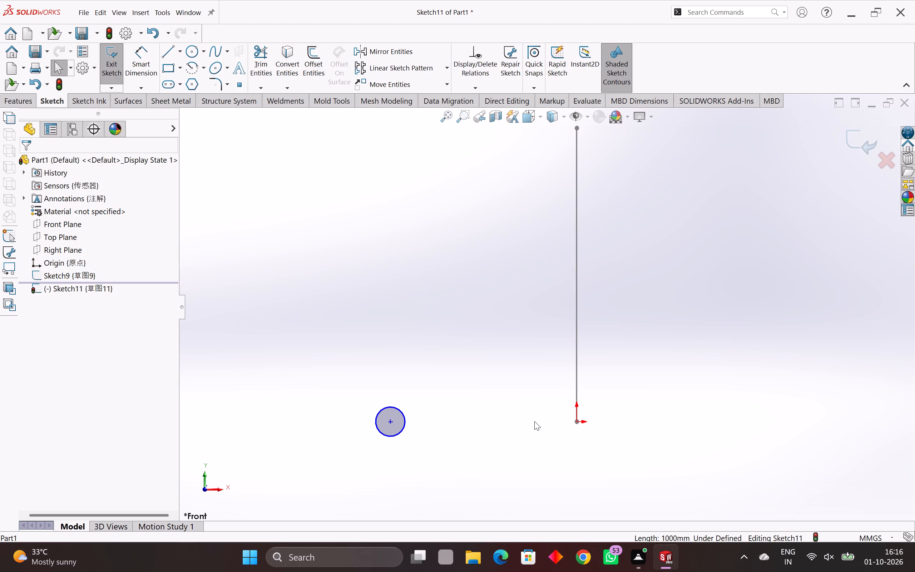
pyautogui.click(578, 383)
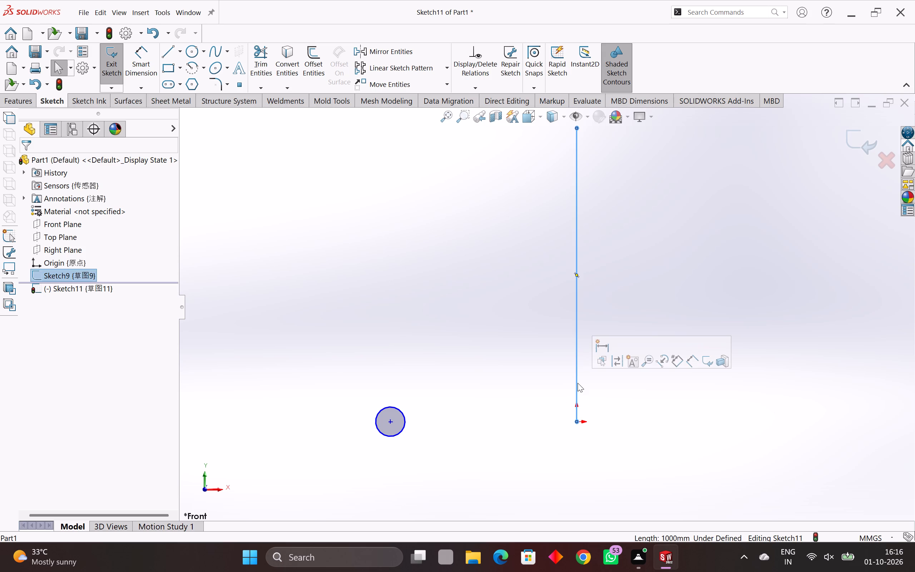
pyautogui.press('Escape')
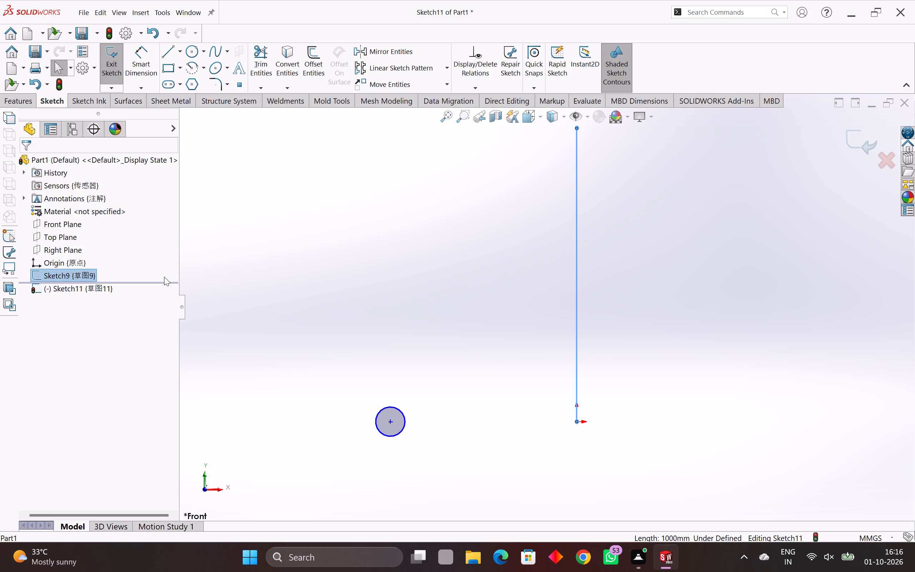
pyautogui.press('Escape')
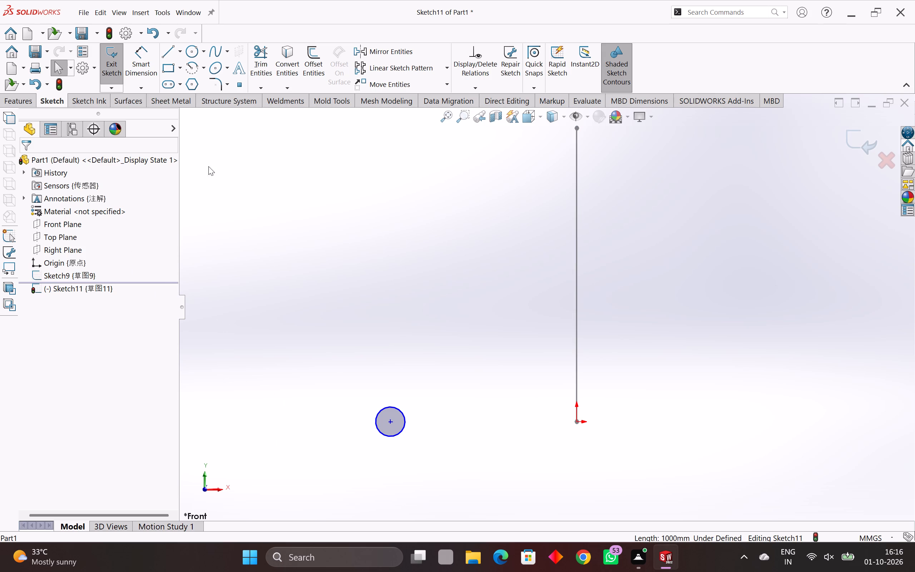
# Dimension the horizontal distance between the circle's centre and the origin as 500 mm, centring the dimension text below them.
pyautogui.click(133, 54)
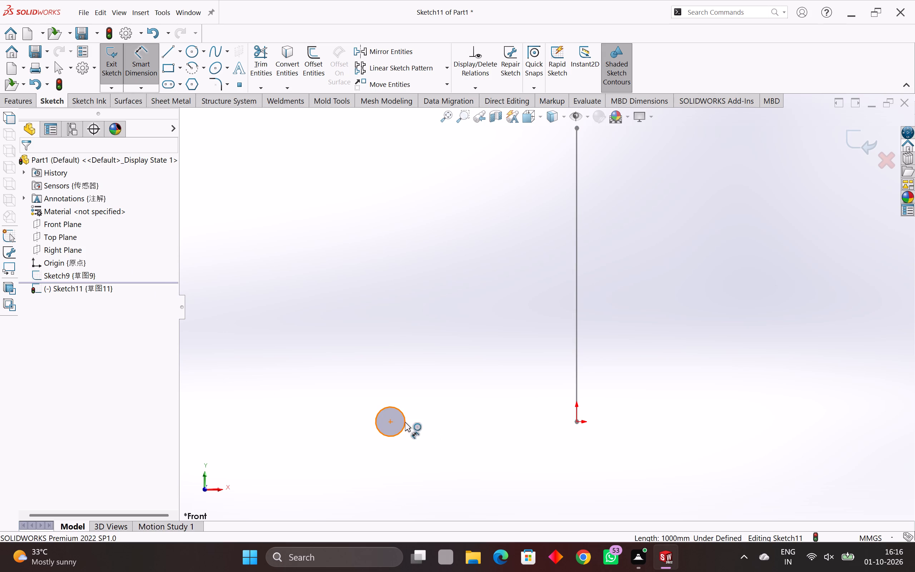
pyautogui.click(389, 422)
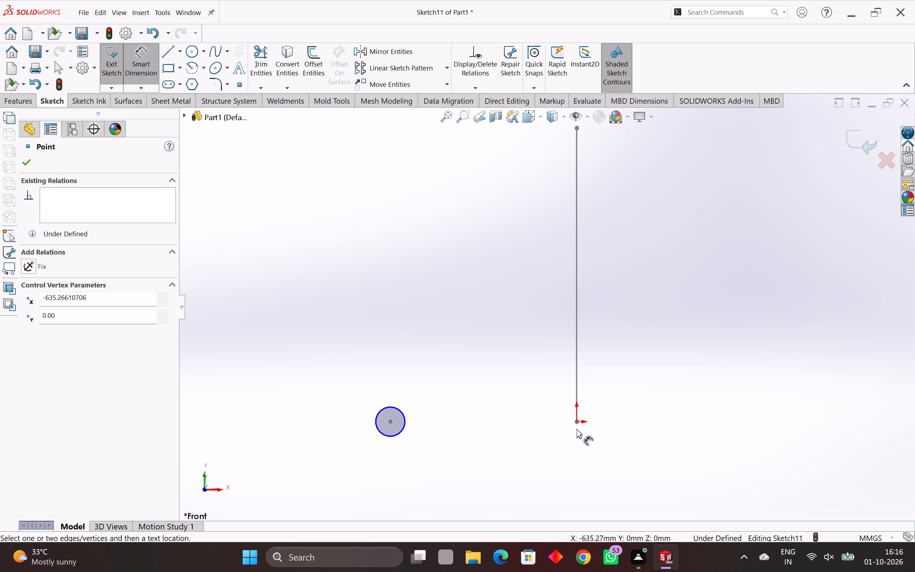
pyautogui.click(577, 420)
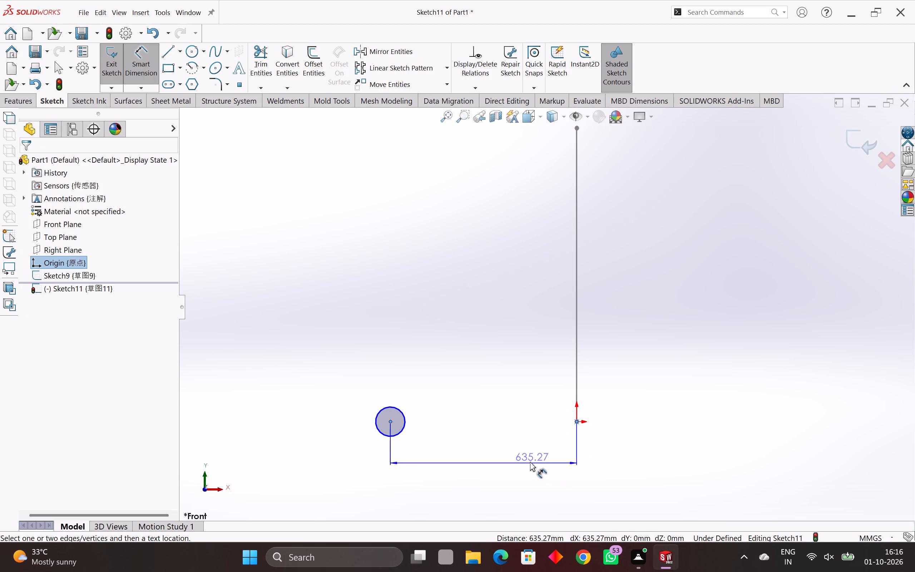
pyautogui.click(530, 462)
pyautogui.write('500')
pyautogui.press('Return')
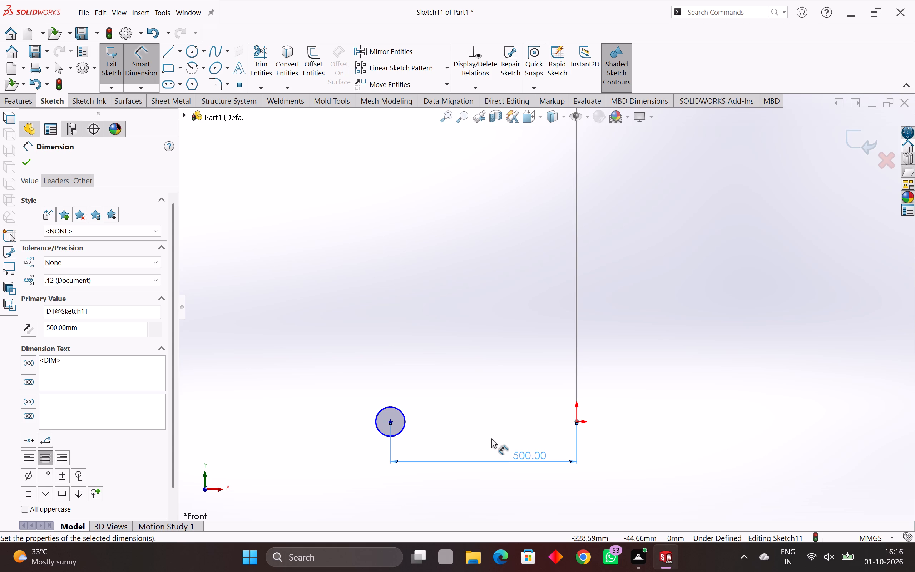
pyautogui.click(485, 435)
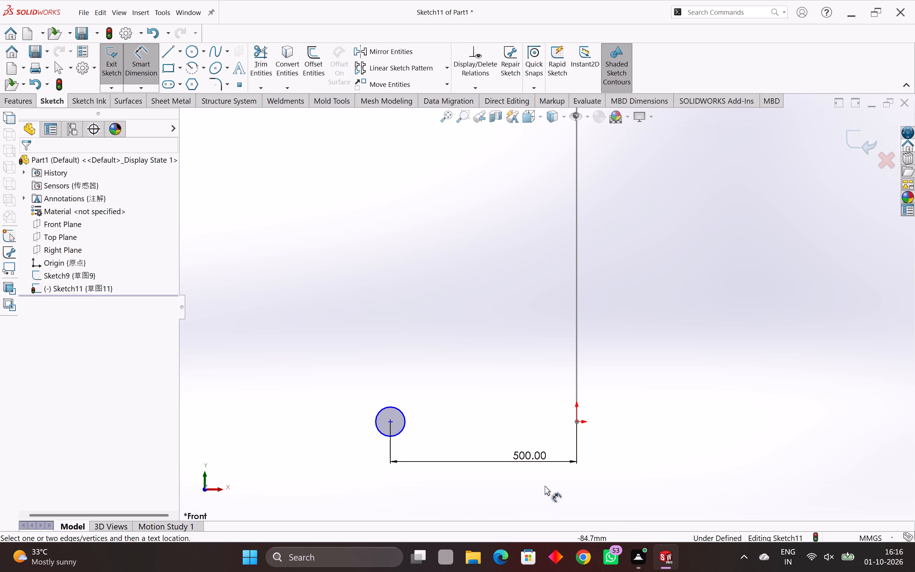
pyautogui.moveTo(530, 457); pyautogui.dragTo(489, 458)
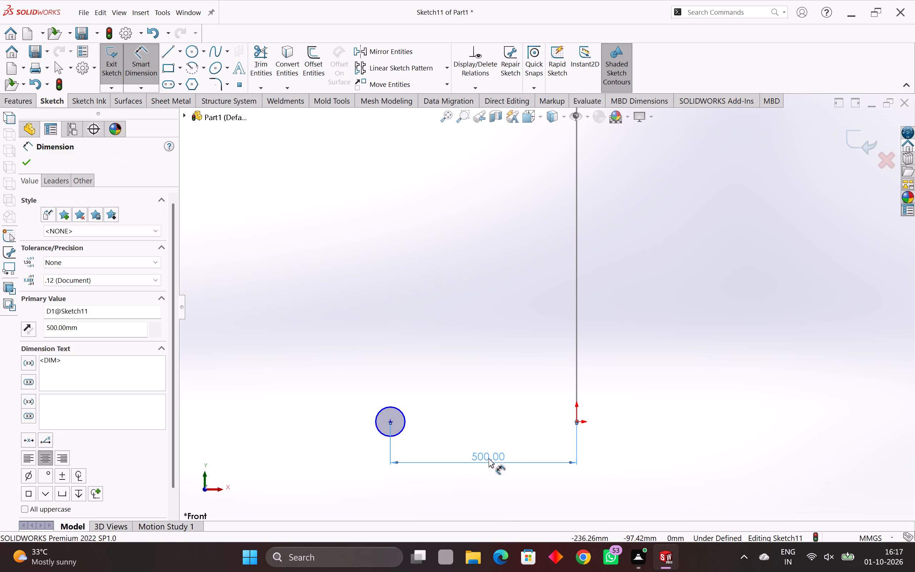
pyautogui.click(488, 478)
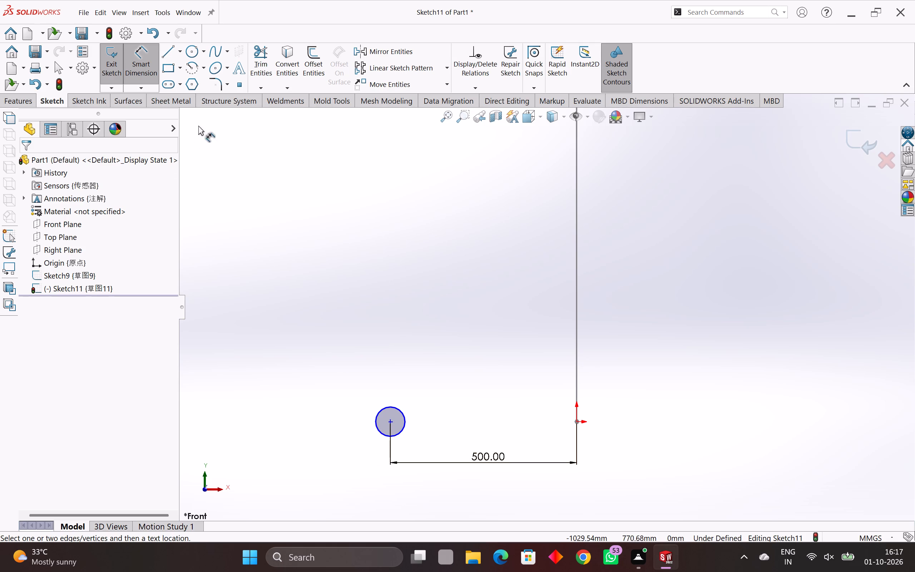
# Dimension the profile circle's diameter as 50 mm, placing the dimension above the circle.
pyautogui.click(380, 409)
pyautogui.click(385, 388)
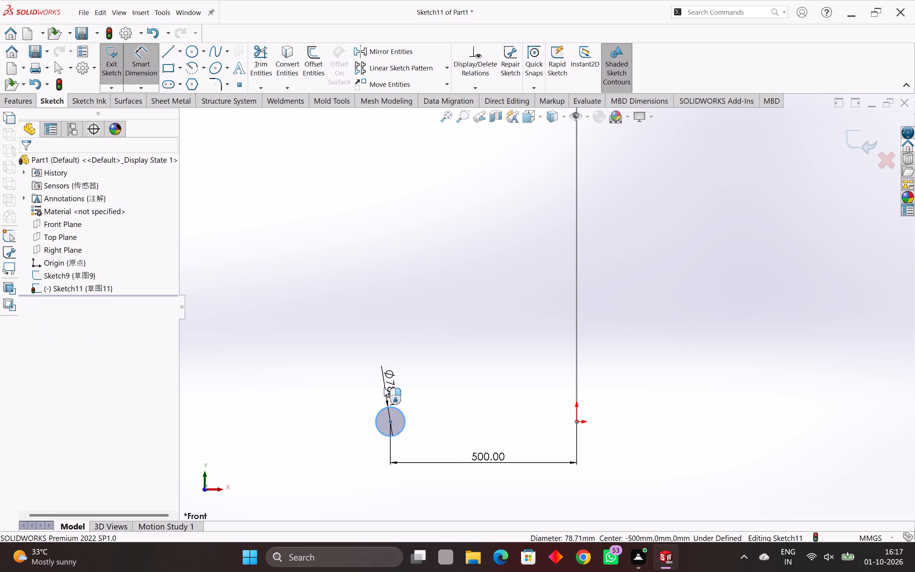
pyautogui.write('50')
pyautogui.press('Return')
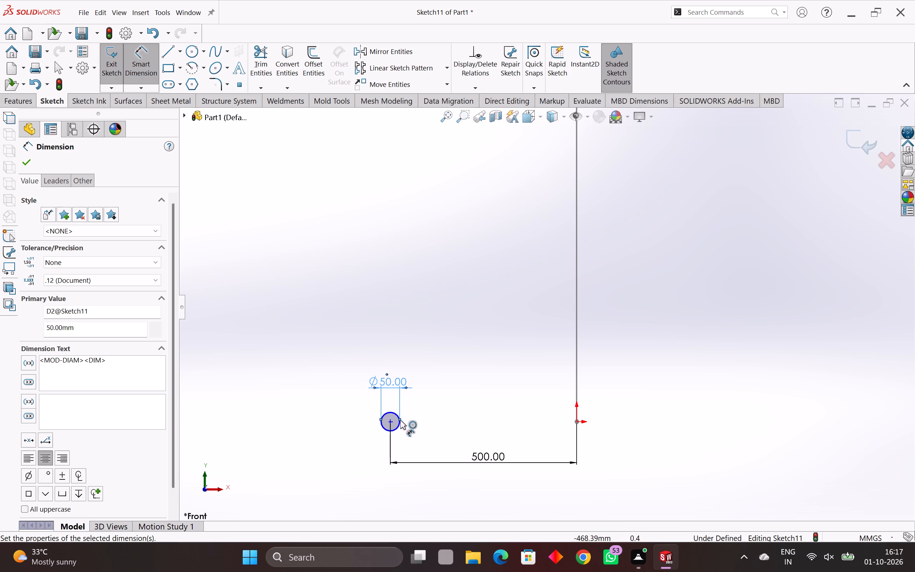
# Set the profile circle's diameter to 75 mm and finish dimensioning.
pyautogui.doubleClick(395, 381)
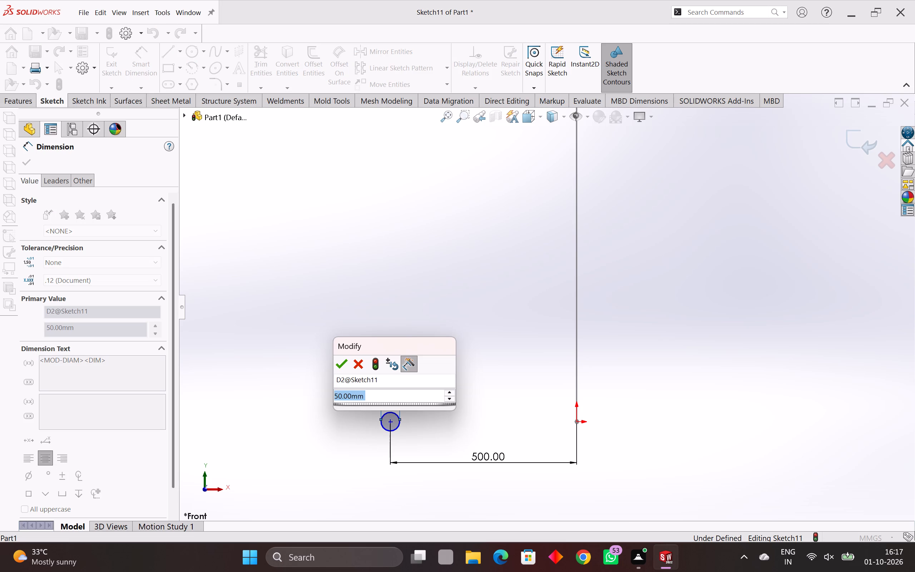
pyautogui.write('75')
pyautogui.press('Return')
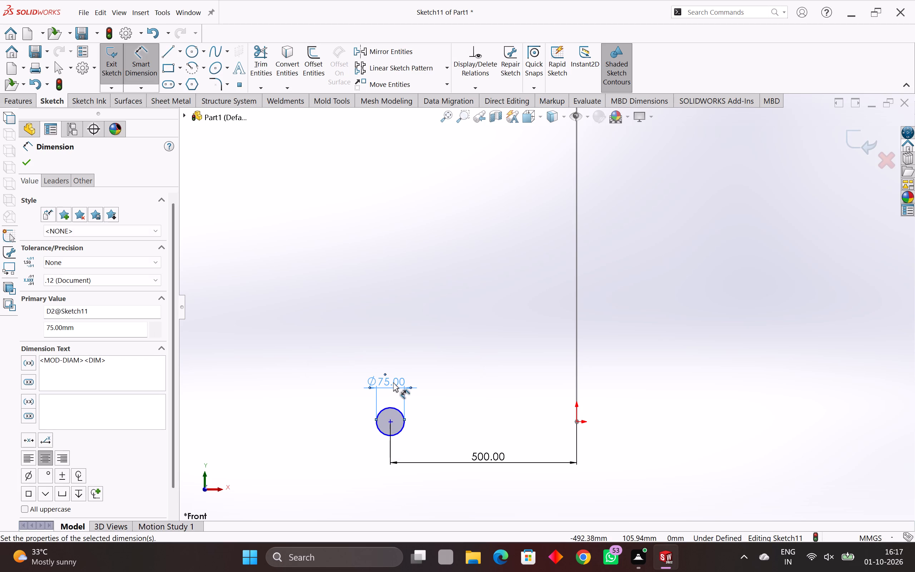
pyautogui.scroll(-1, 365, 449)
pyautogui.scroll(-2, 455, 445)
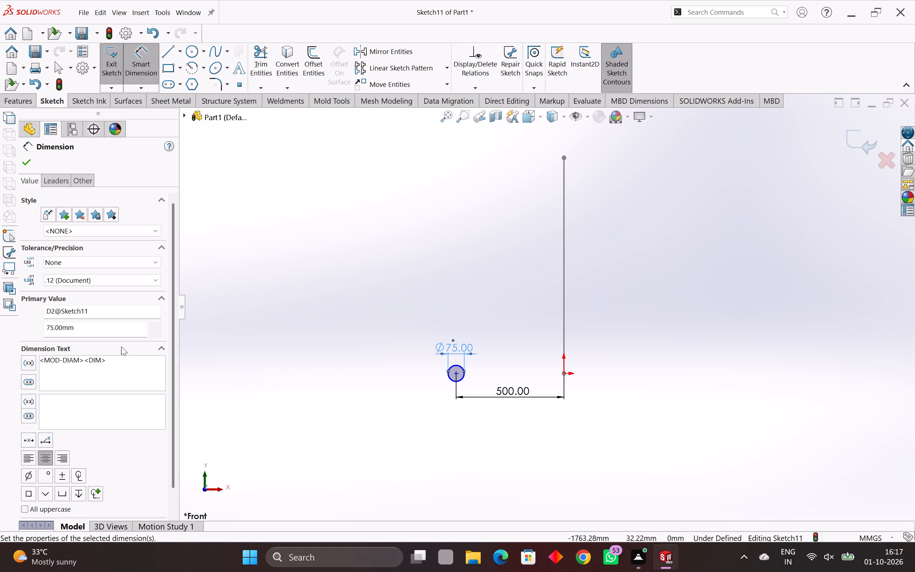
pyautogui.click(27, 162)
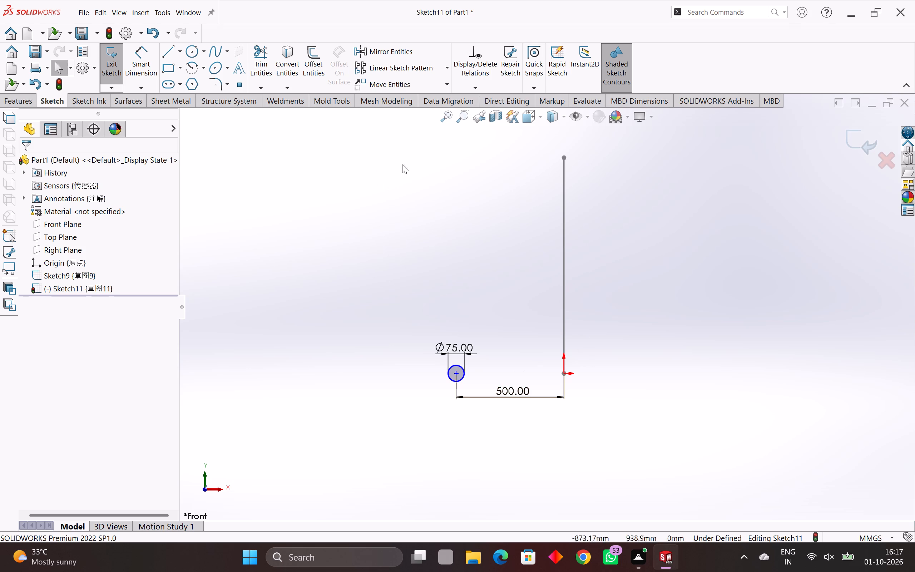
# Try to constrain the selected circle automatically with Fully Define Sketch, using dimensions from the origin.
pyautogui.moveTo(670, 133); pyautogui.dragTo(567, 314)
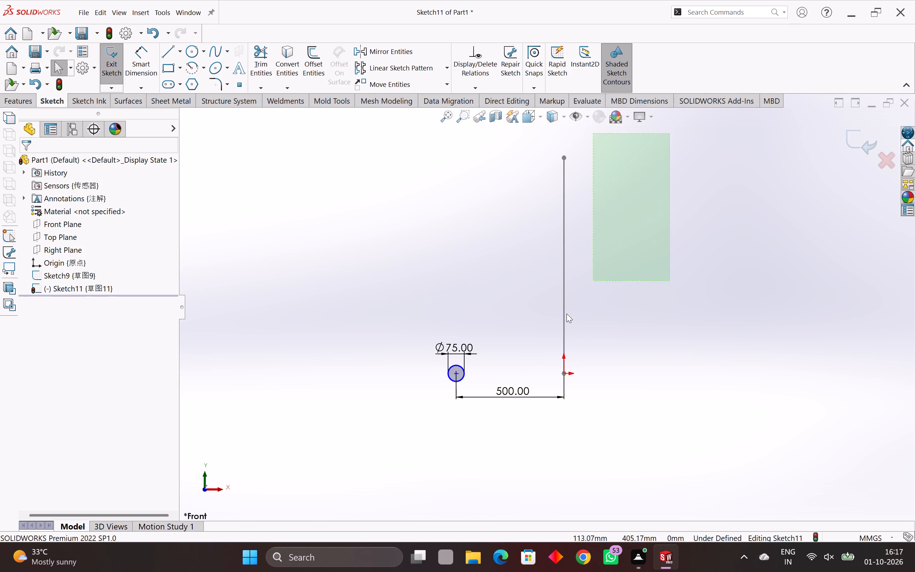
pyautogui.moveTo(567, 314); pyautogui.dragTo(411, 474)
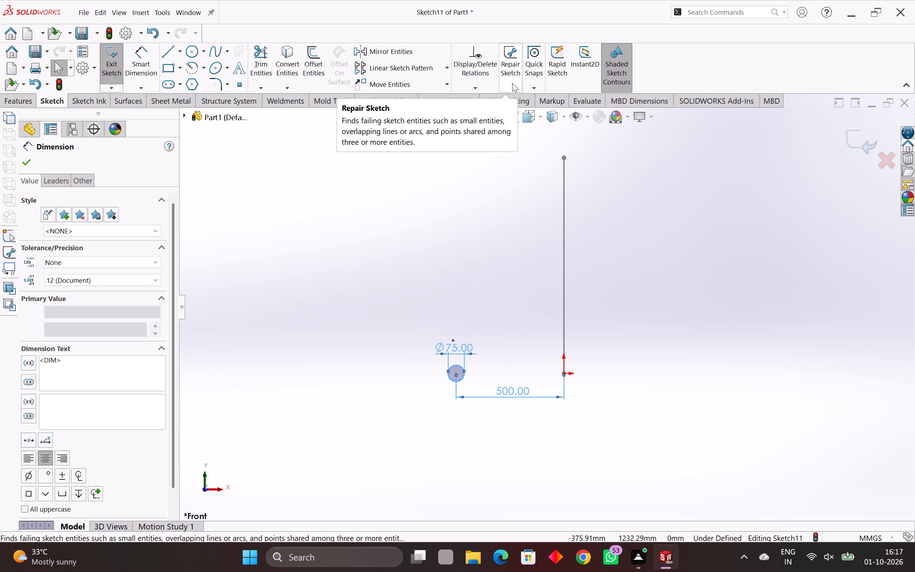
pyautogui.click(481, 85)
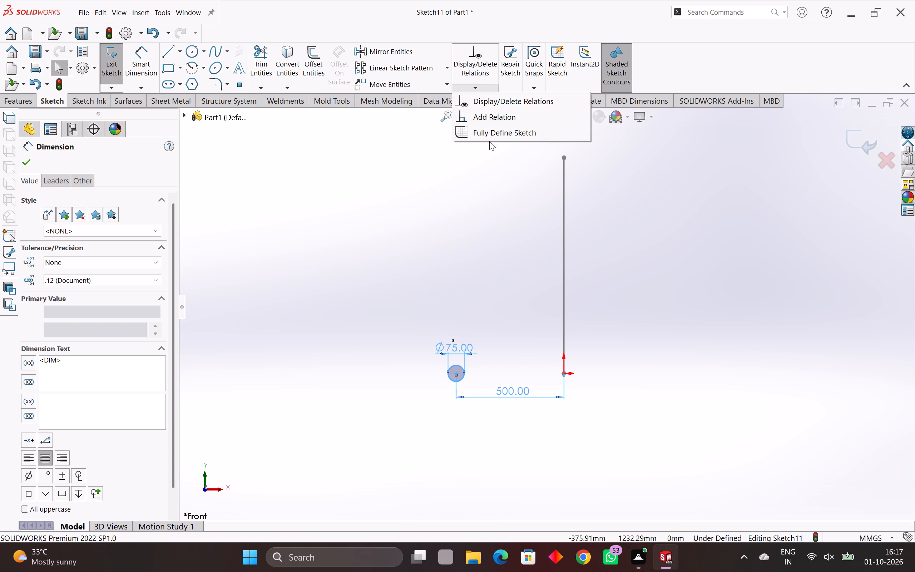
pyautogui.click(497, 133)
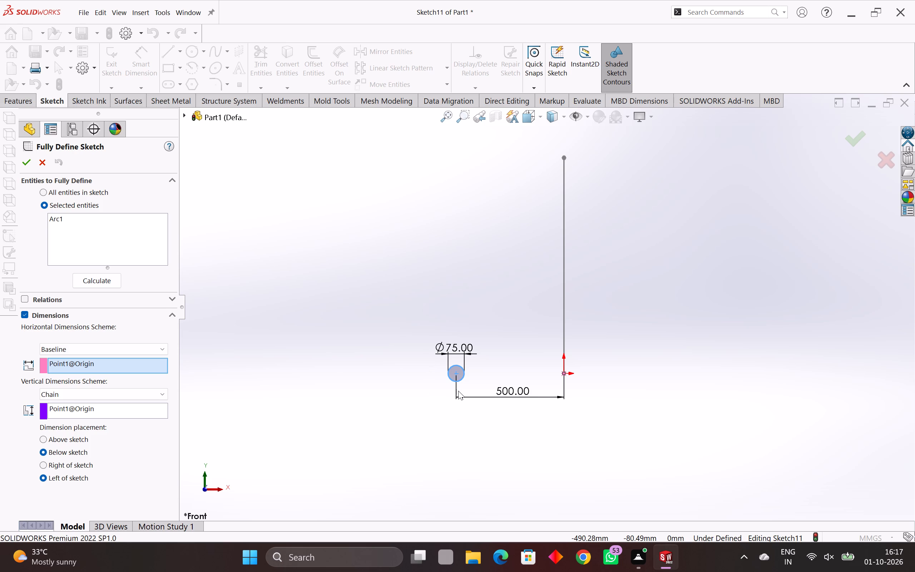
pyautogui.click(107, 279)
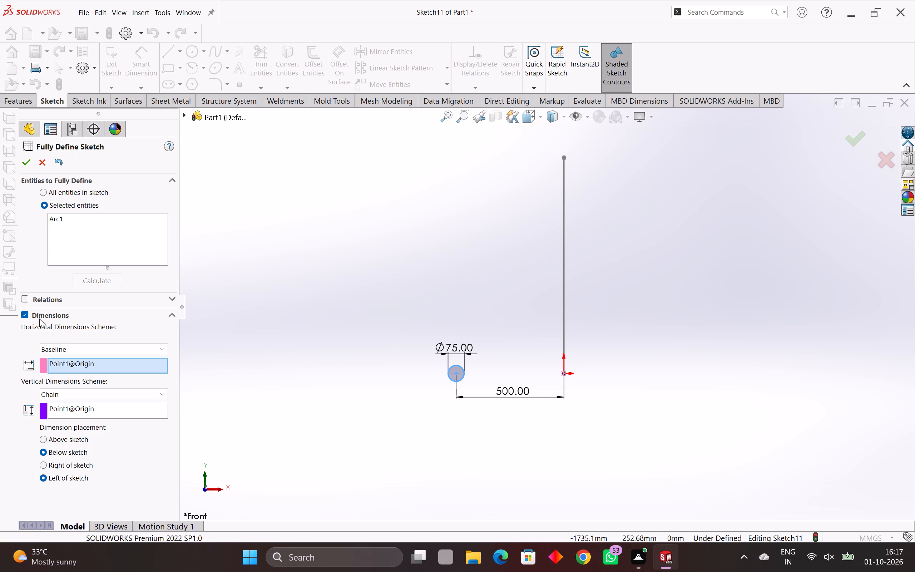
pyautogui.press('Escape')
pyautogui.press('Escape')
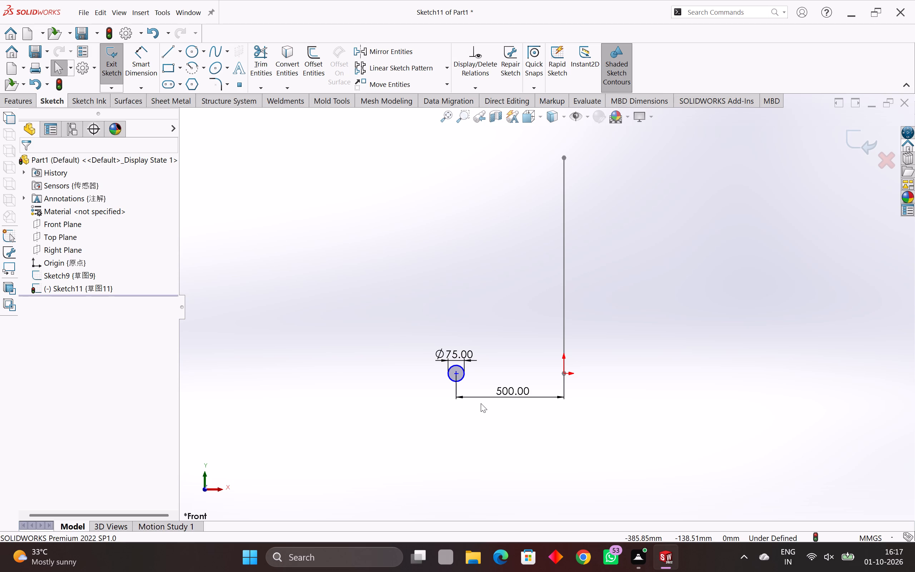
# Add a horizontal relation between the circle's centre and the origin.
pyautogui.scroll(2, 481, 403)
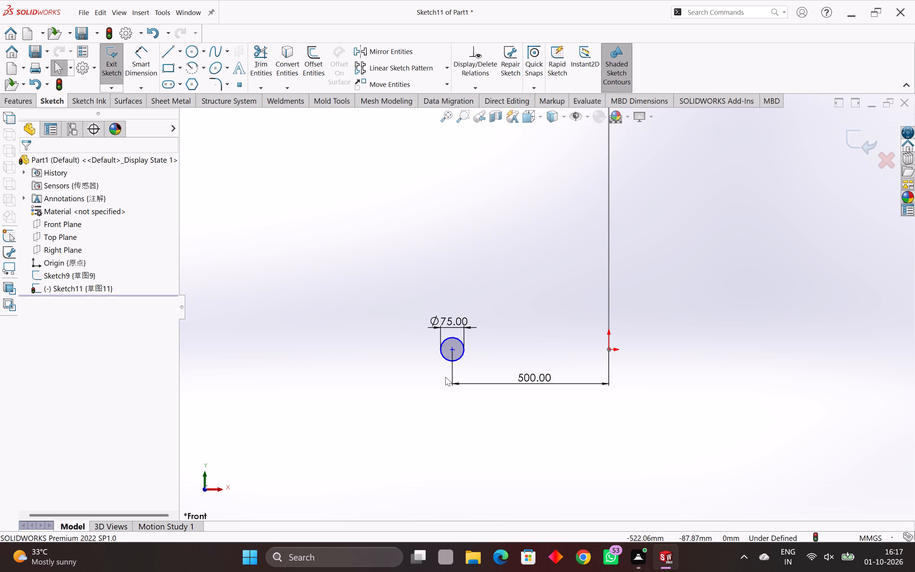
pyautogui.keyDown('ctrl'); pyautogui.click(450, 348); pyautogui.keyUp('ctrl')
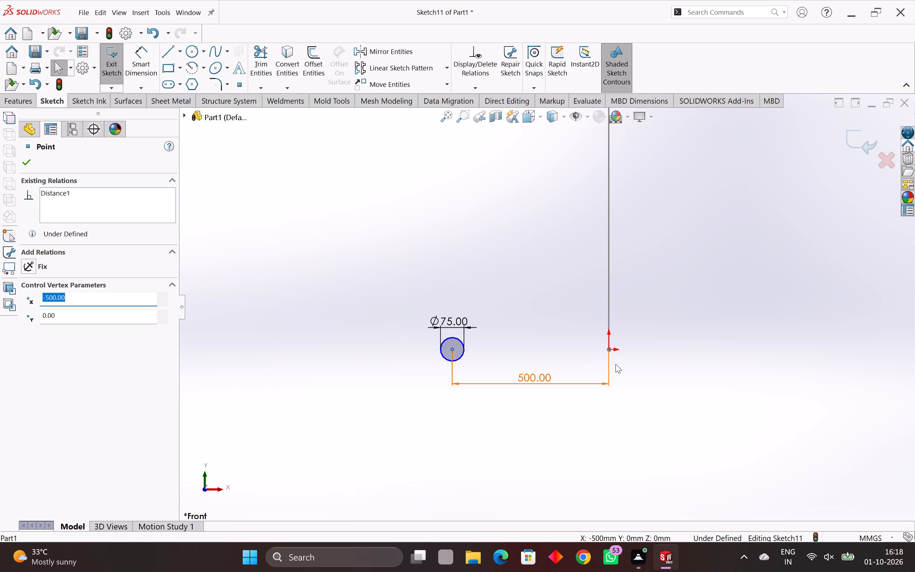
pyautogui.keyDown('ctrl'); pyautogui.click(609, 349); pyautogui.keyUp('ctrl')
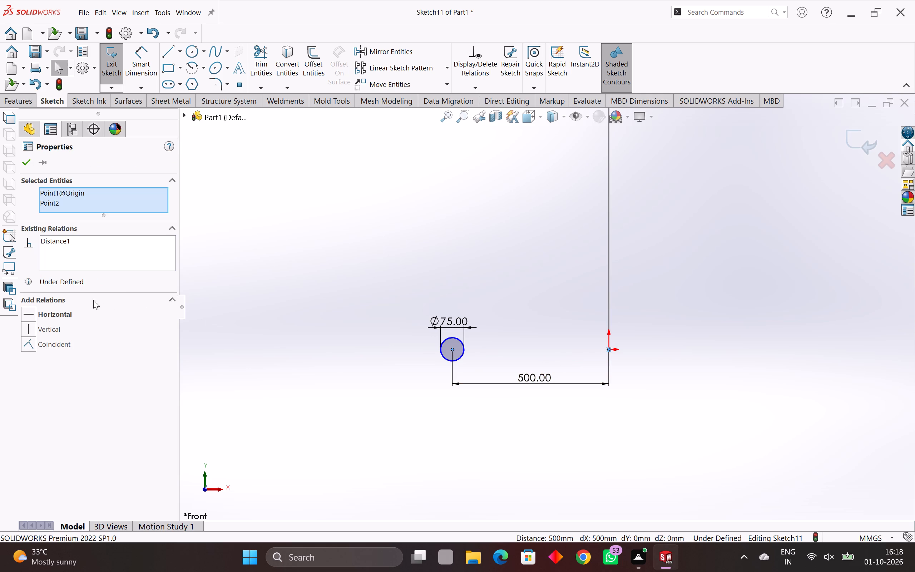
pyautogui.click(75, 315)
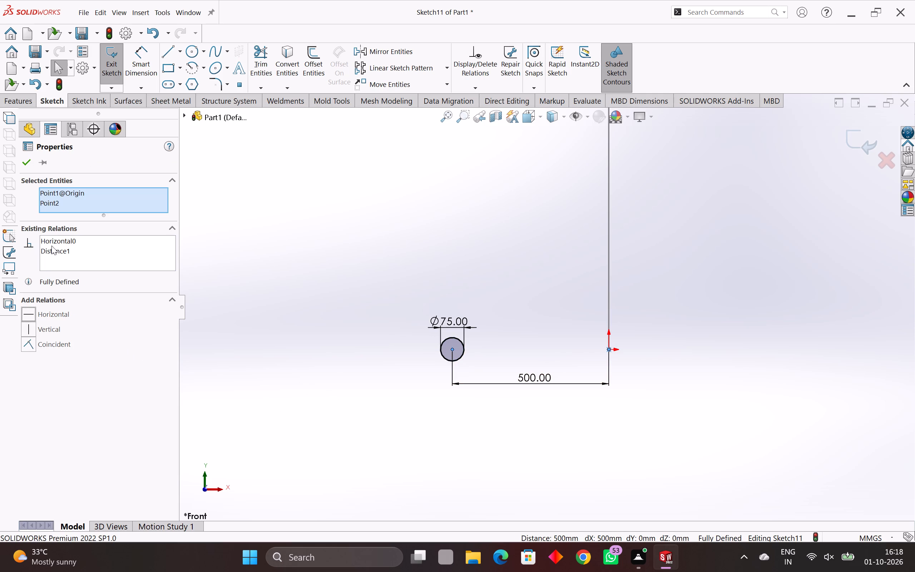
pyautogui.click(26, 157)
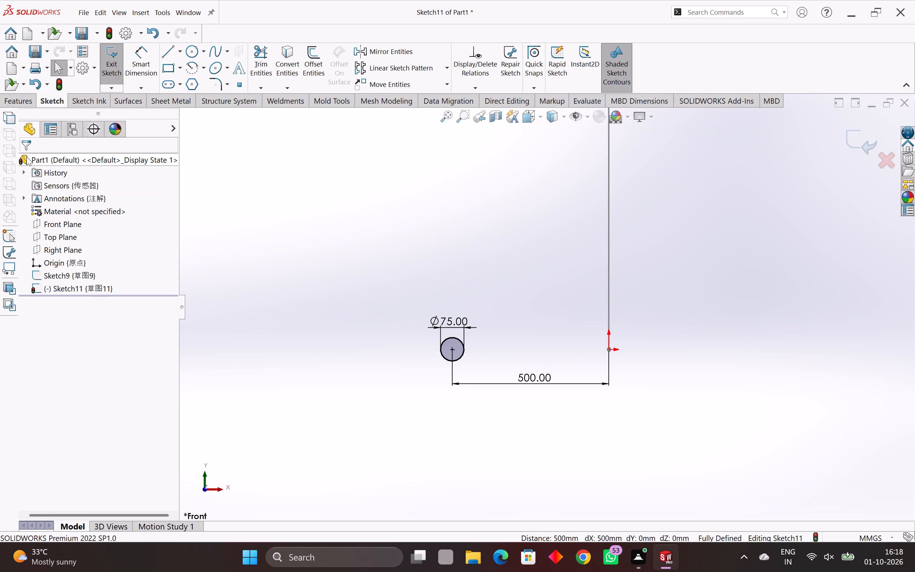
# Start a Swept Boss/Base with the circle in Sketch11 as profile and the vertical line in Sketch9 as path.
pyautogui.scroll(-2, 405, 386)
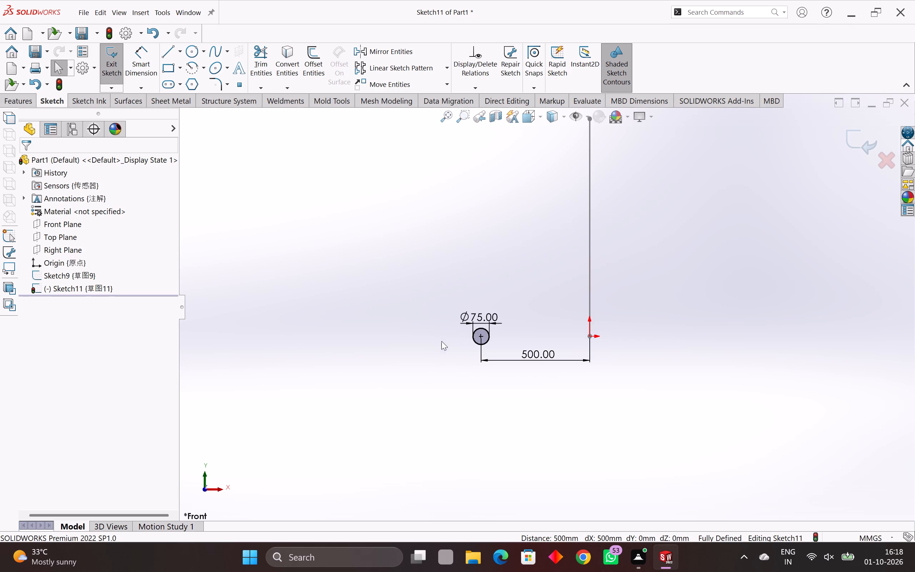
pyautogui.scroll(-2, 448, 331)
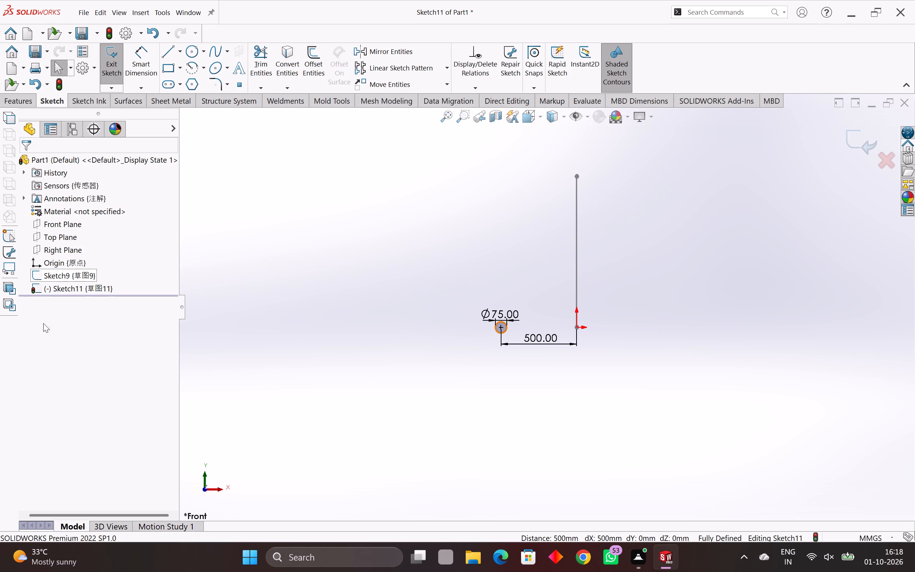
pyautogui.click(16, 99)
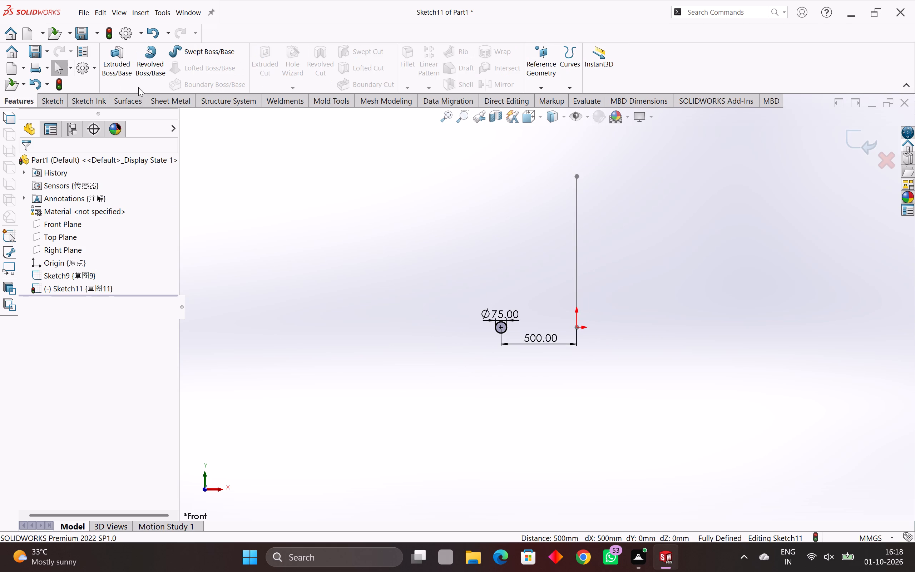
pyautogui.click(172, 54)
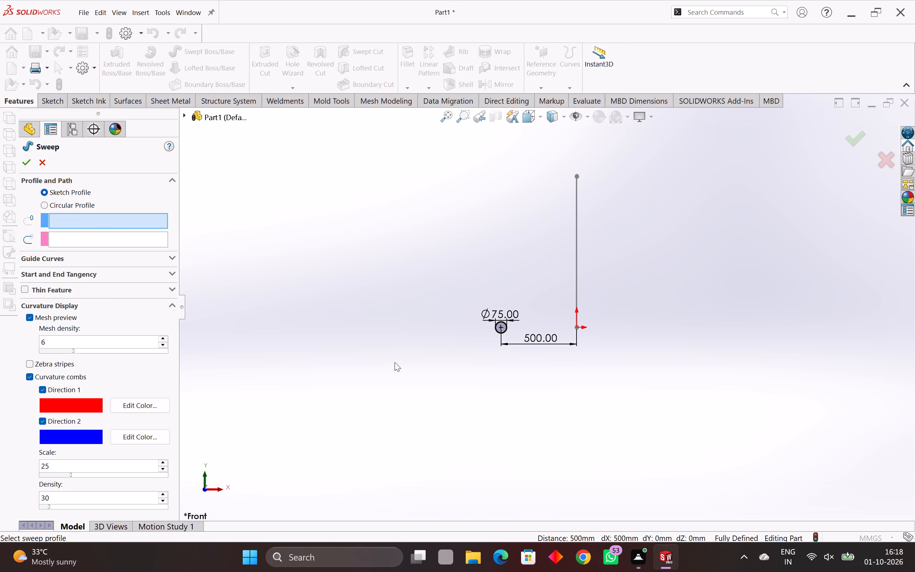
pyautogui.scroll(2, 511, 333)
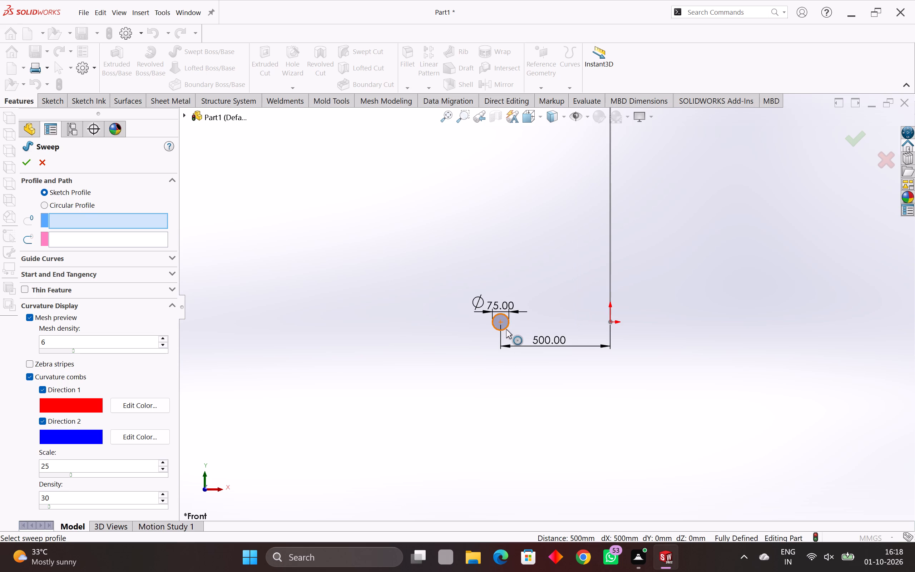
pyautogui.click(506, 329)
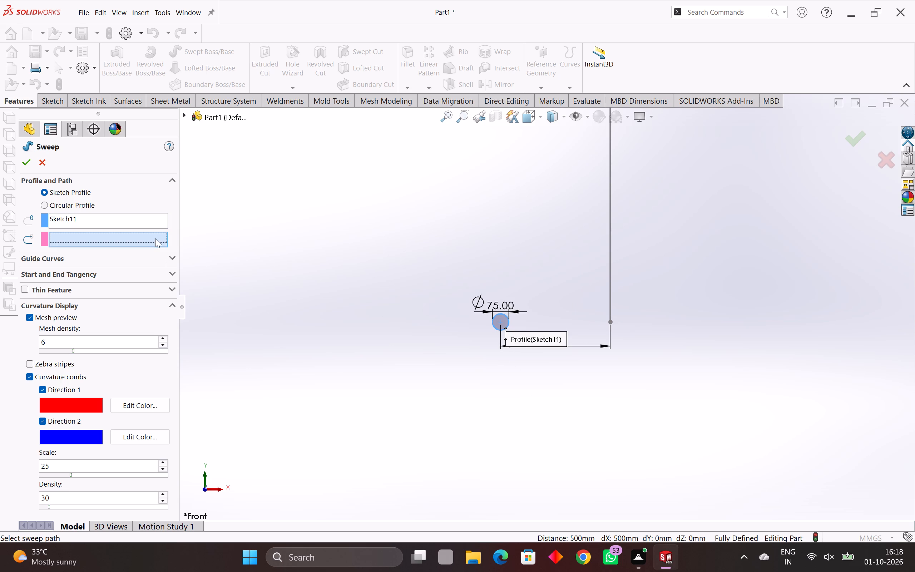
pyautogui.click(609, 251)
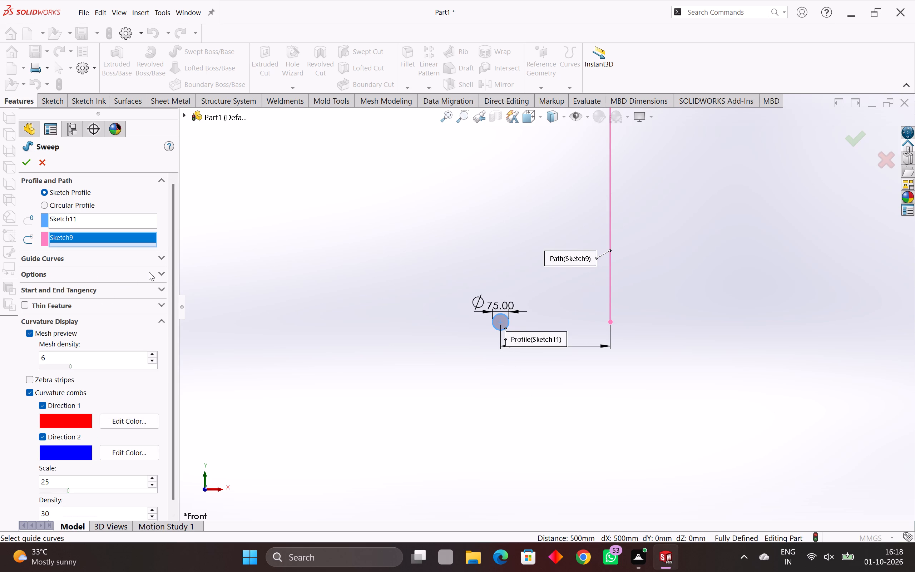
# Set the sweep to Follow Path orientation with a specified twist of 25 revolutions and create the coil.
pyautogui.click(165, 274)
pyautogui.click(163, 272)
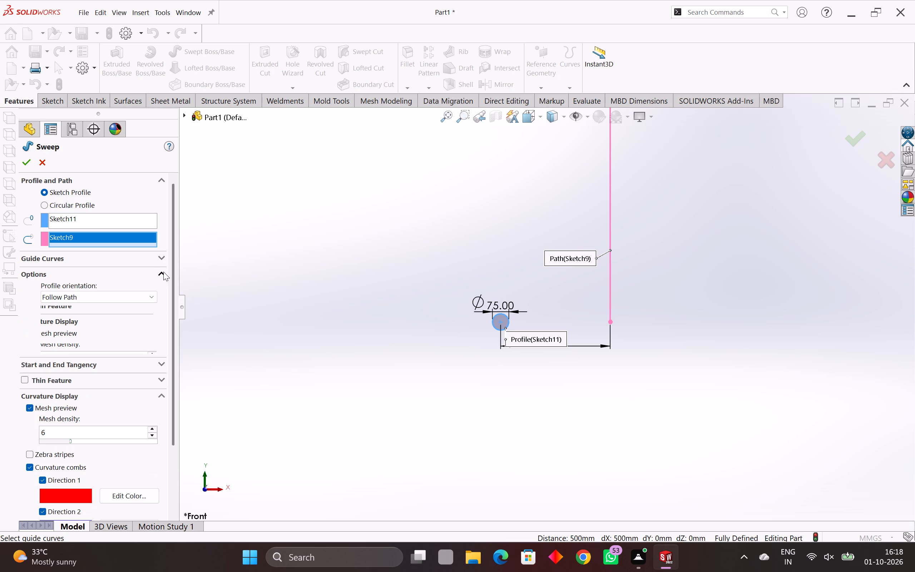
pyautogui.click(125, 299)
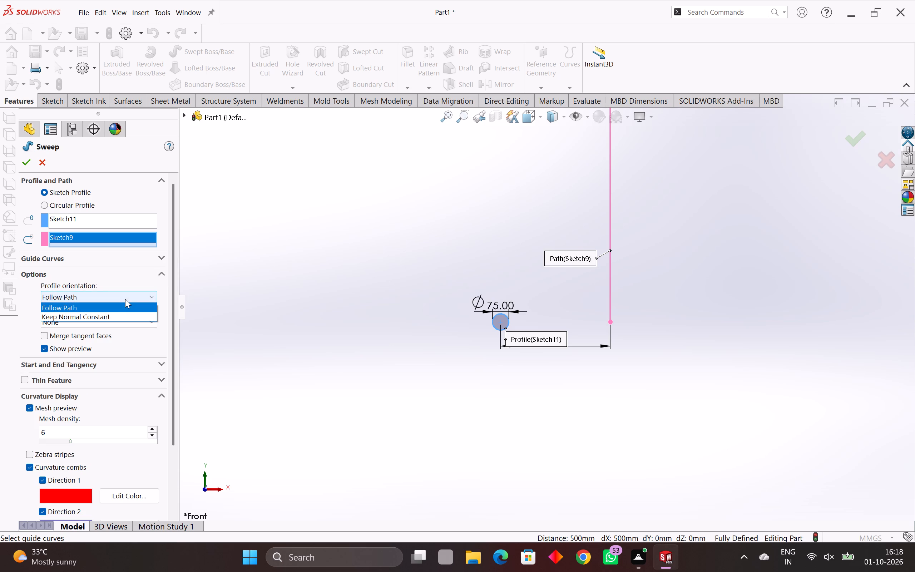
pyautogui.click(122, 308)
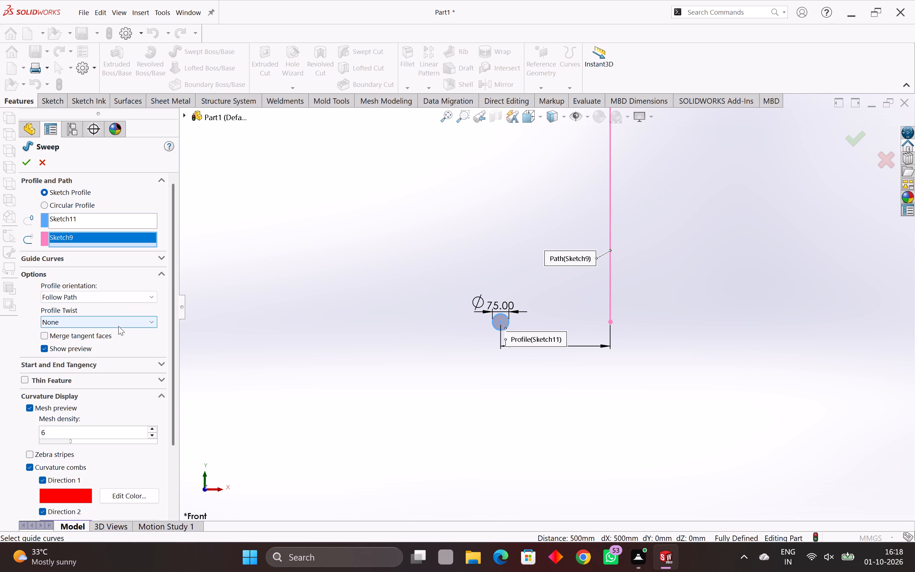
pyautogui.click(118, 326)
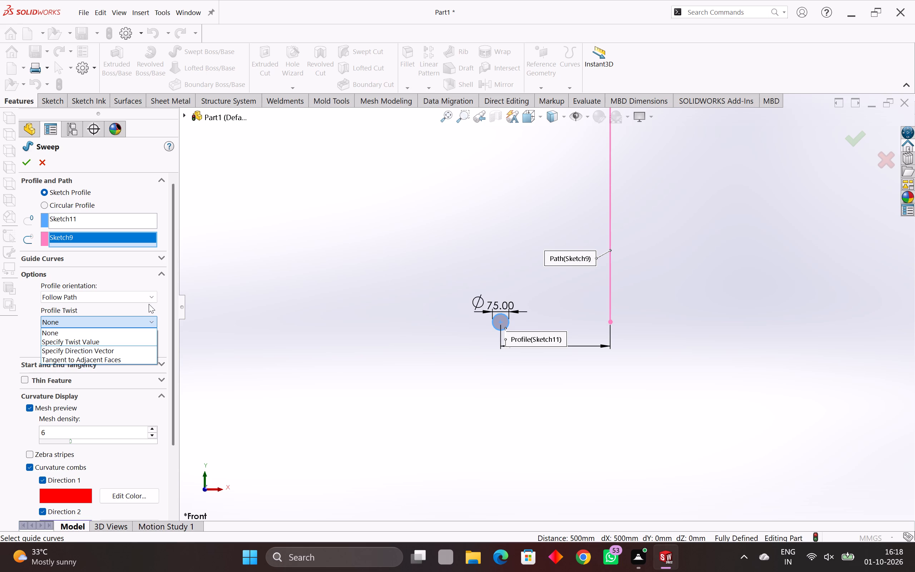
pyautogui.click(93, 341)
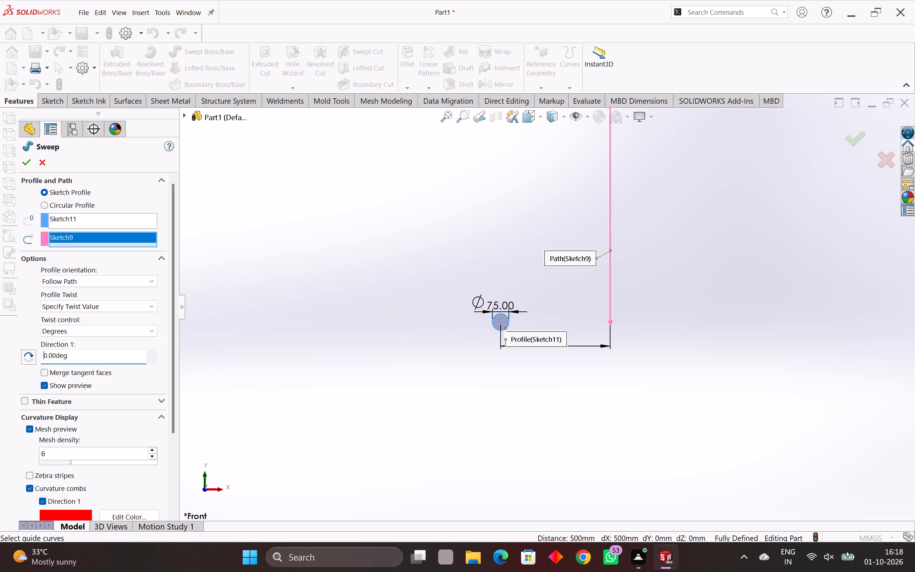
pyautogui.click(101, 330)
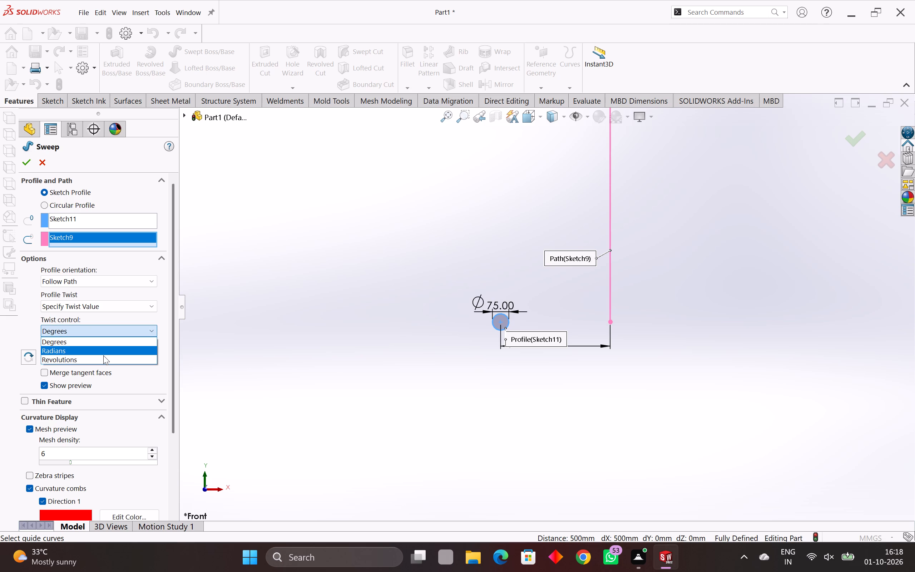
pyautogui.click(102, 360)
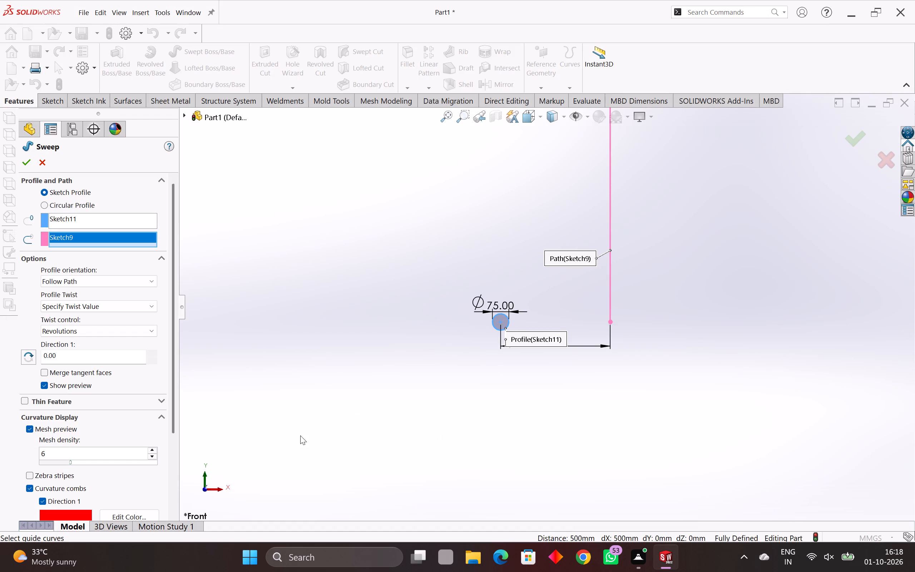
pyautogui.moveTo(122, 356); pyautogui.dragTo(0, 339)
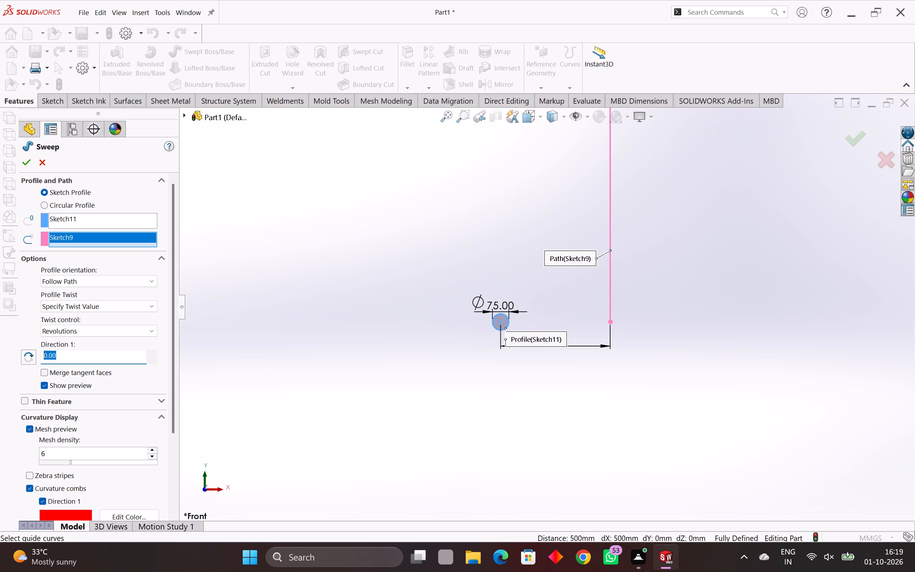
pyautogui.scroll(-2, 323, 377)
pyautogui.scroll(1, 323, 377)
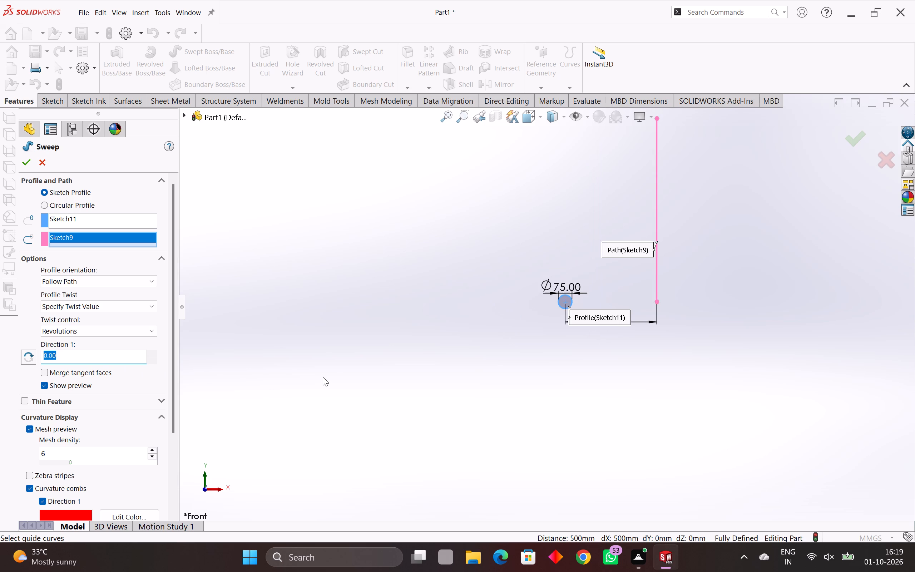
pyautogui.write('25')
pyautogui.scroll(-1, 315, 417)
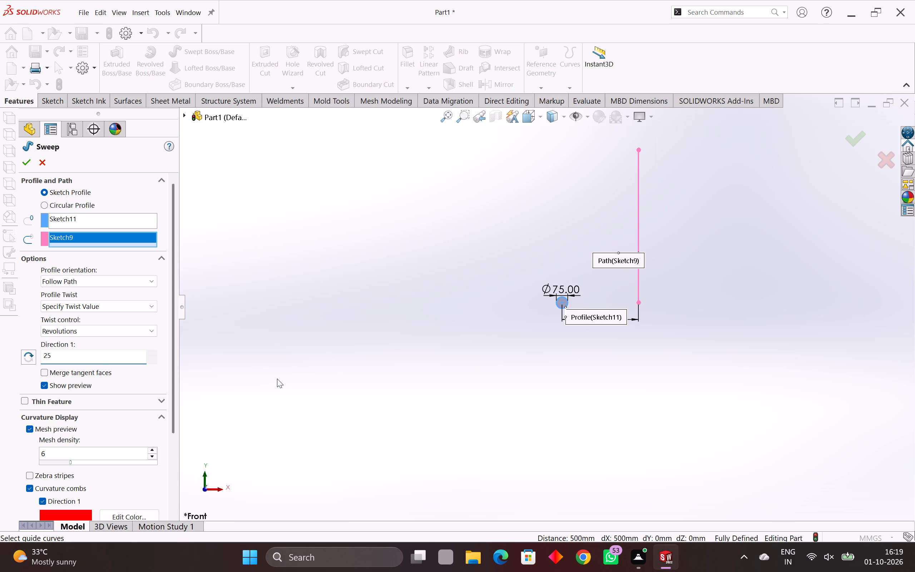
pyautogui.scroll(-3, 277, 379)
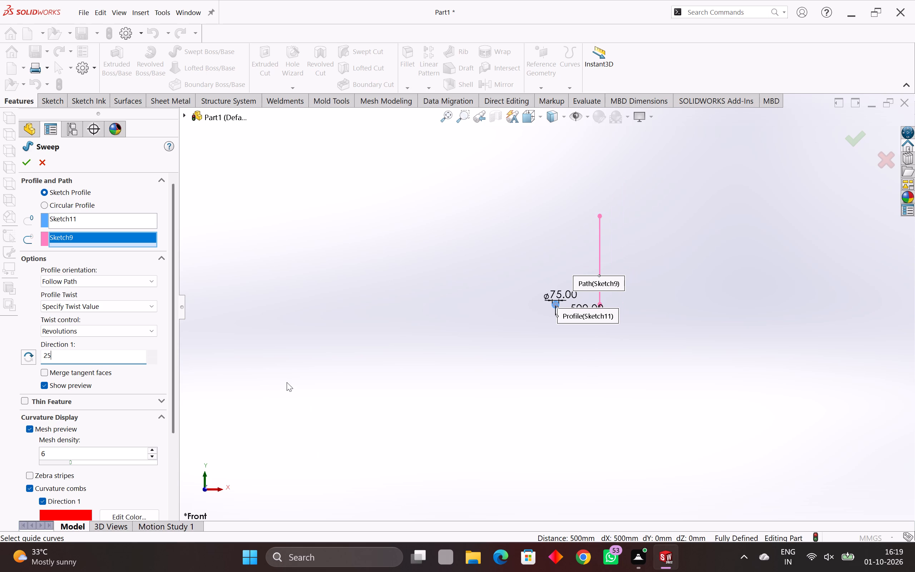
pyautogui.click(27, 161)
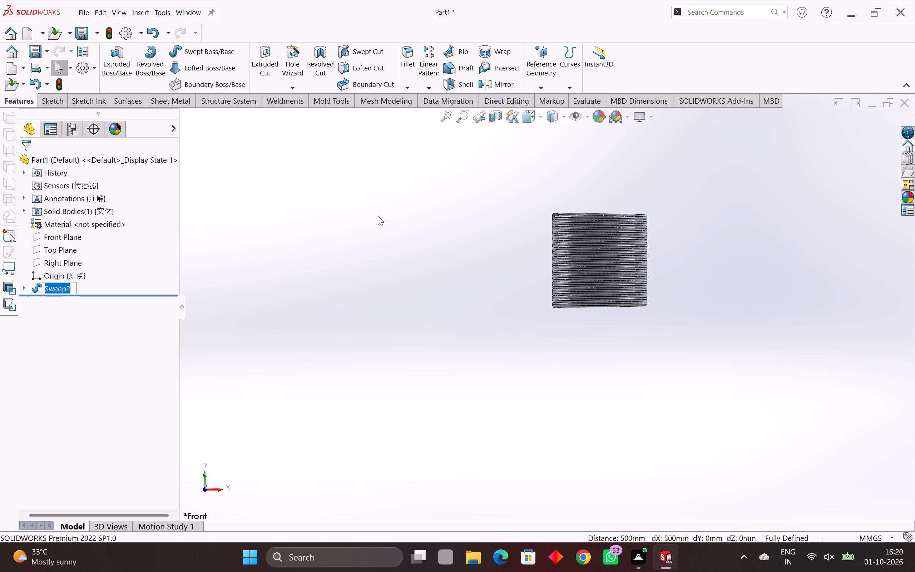
# Examine the swept coil from several sides, checking how closely its turns sit together.
pyautogui.scroll(4, 609, 246)
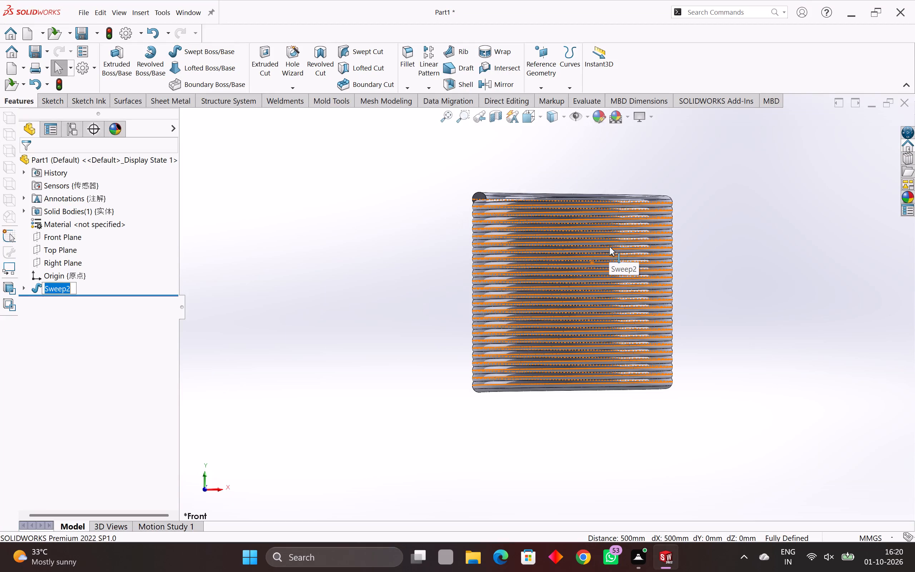
pyautogui.scroll(3, 623, 262)
pyautogui.scroll(-2, 623, 262)
pyautogui.moveTo(692, 297); pyautogui.dragTo(636, 314, button='middle')
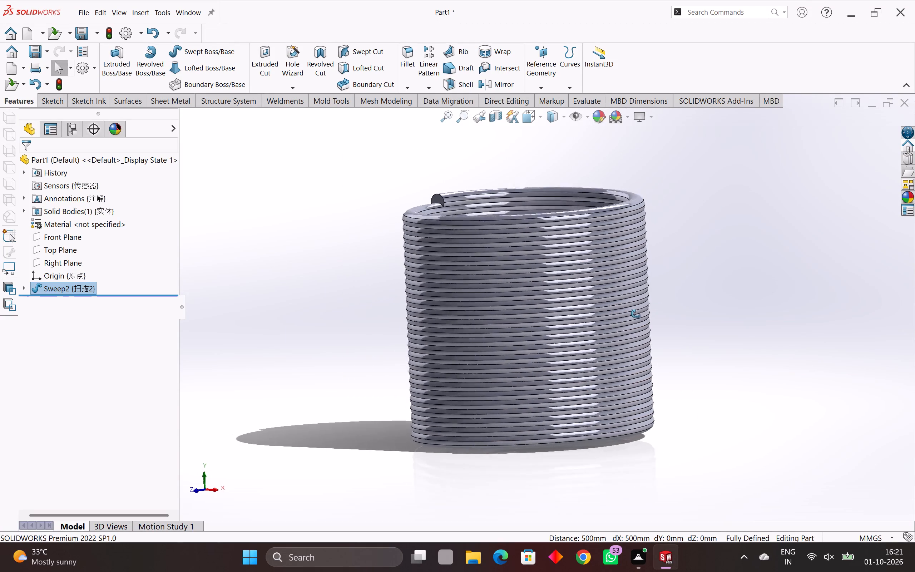
pyautogui.moveTo(636, 314); pyautogui.dragTo(342, 368, button='middle')
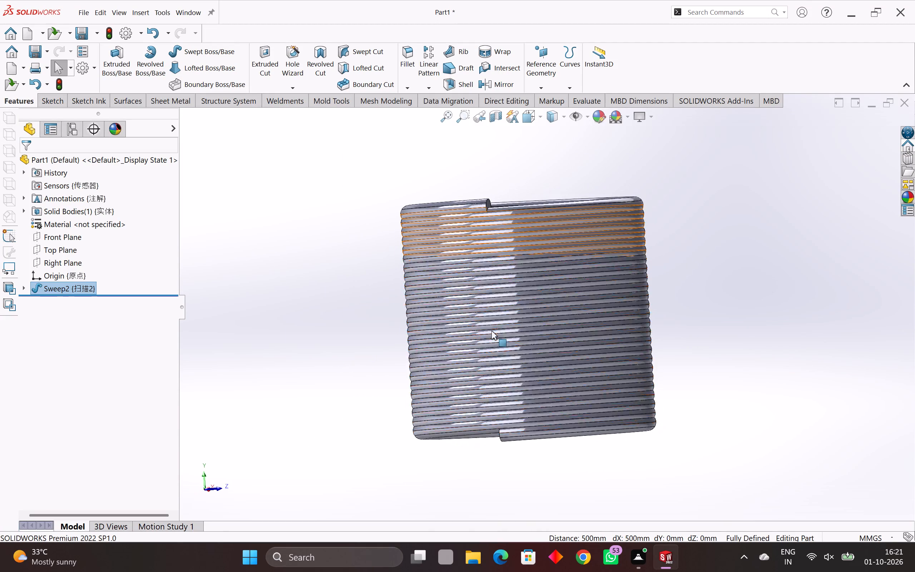
pyautogui.scroll(5, 504, 320)
pyautogui.scroll(-5, 504, 320)
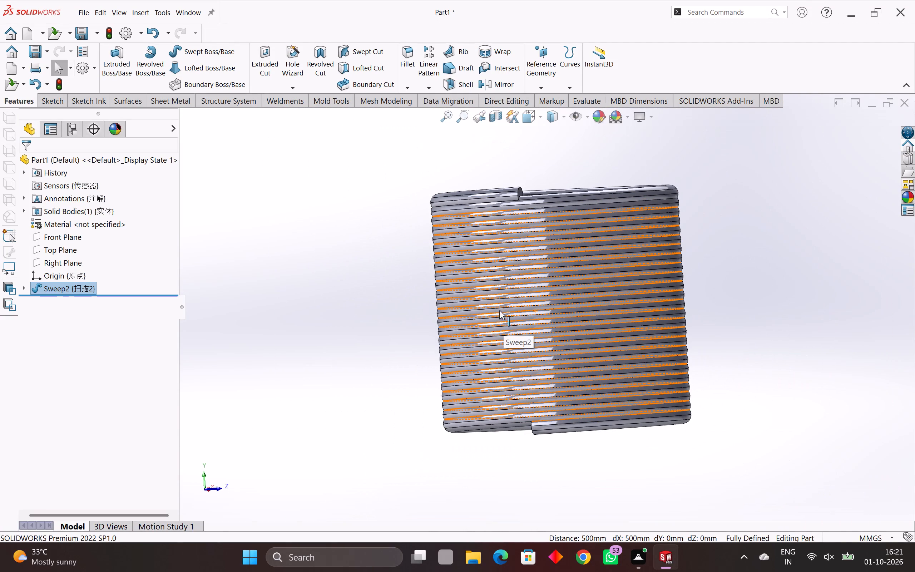
pyautogui.scroll(3, 507, 288)
pyautogui.scroll(-3, 481, 278)
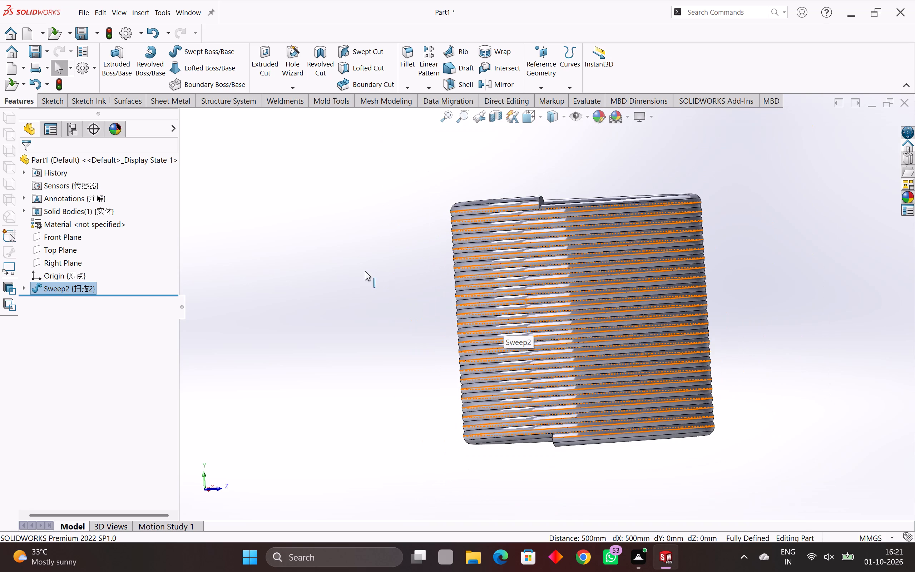
pyautogui.moveTo(670, 187); pyautogui.dragTo(576, 359)
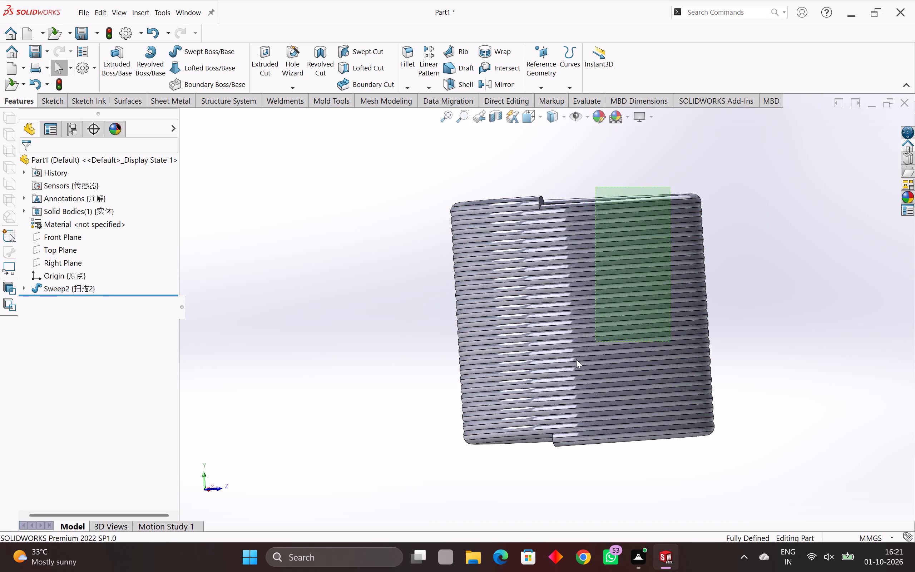
pyautogui.moveTo(576, 359); pyautogui.dragTo(504, 418)
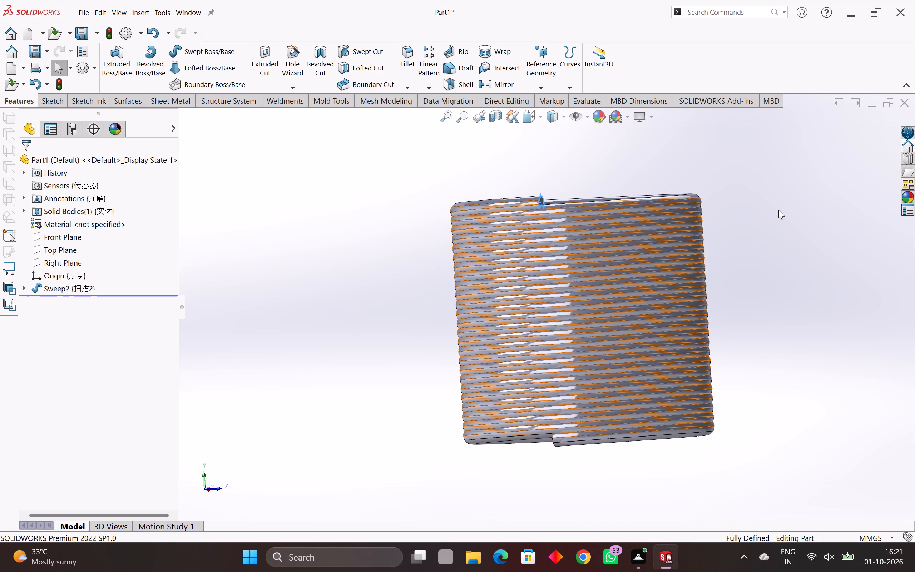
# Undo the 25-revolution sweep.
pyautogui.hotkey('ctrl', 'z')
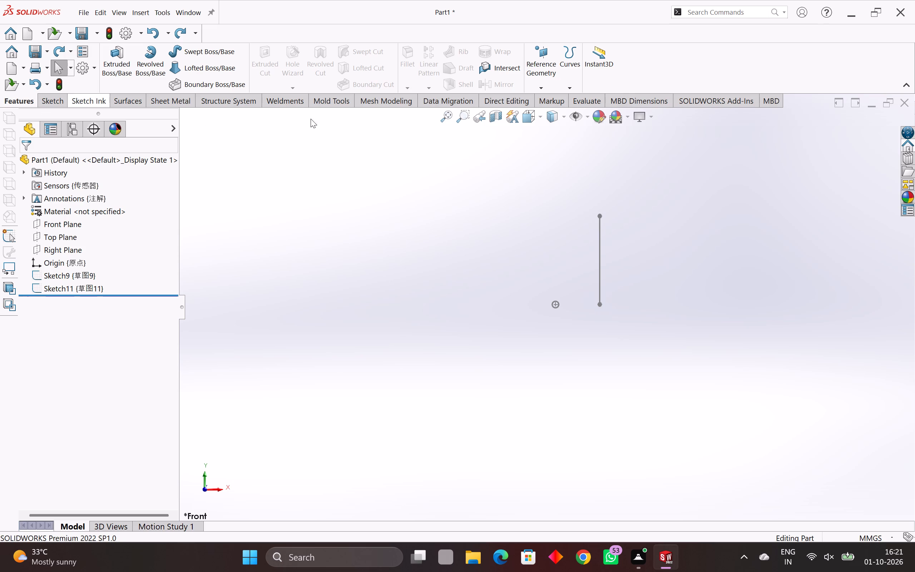
# Start a Swept Boss/Base with the circle in Sketch11 as profile and the vertical line in Sketch9 as path.
pyautogui.scroll(3, 582, 288)
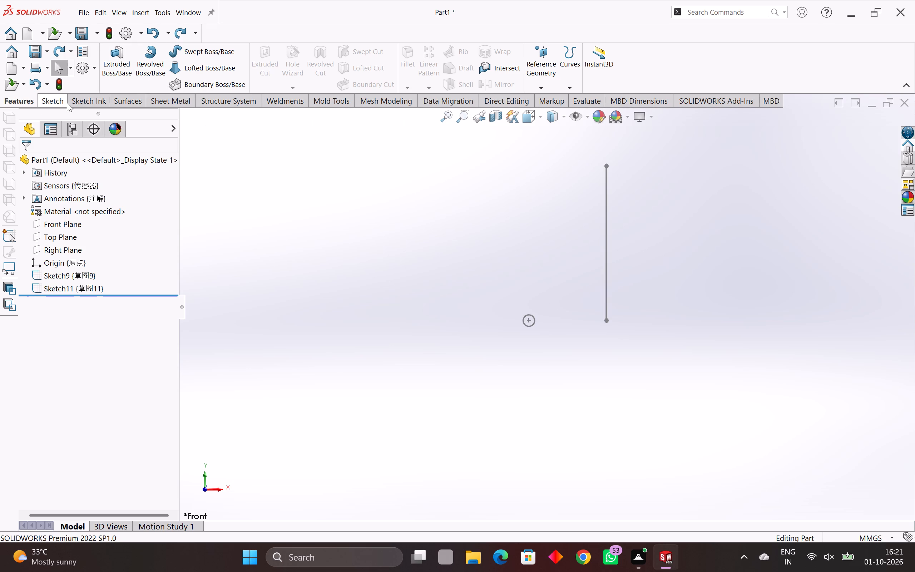
pyautogui.click(177, 53)
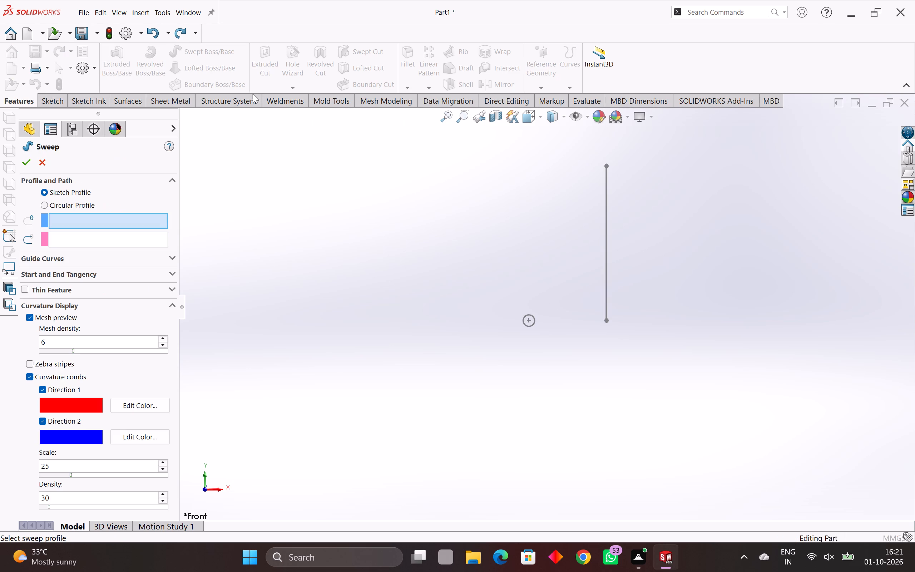
pyautogui.click(532, 320)
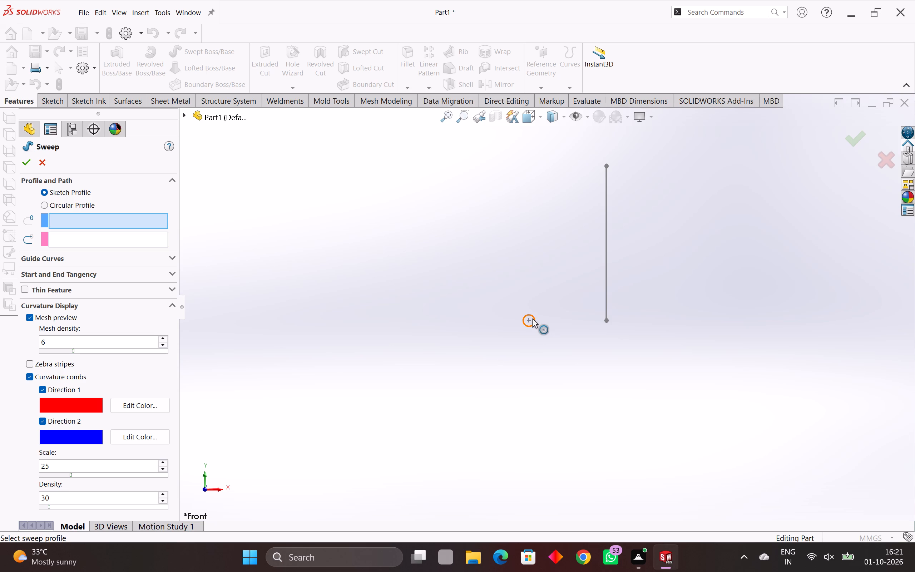
pyautogui.click(532, 319)
pyautogui.click(605, 284)
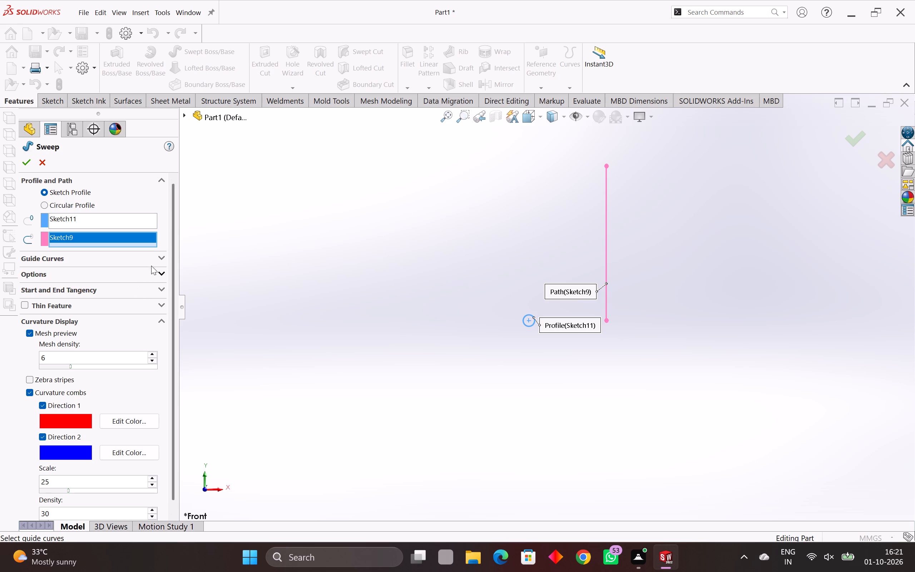
# Specify a profile twist controlled by revolutions and set it to 15.
pyautogui.click(159, 275)
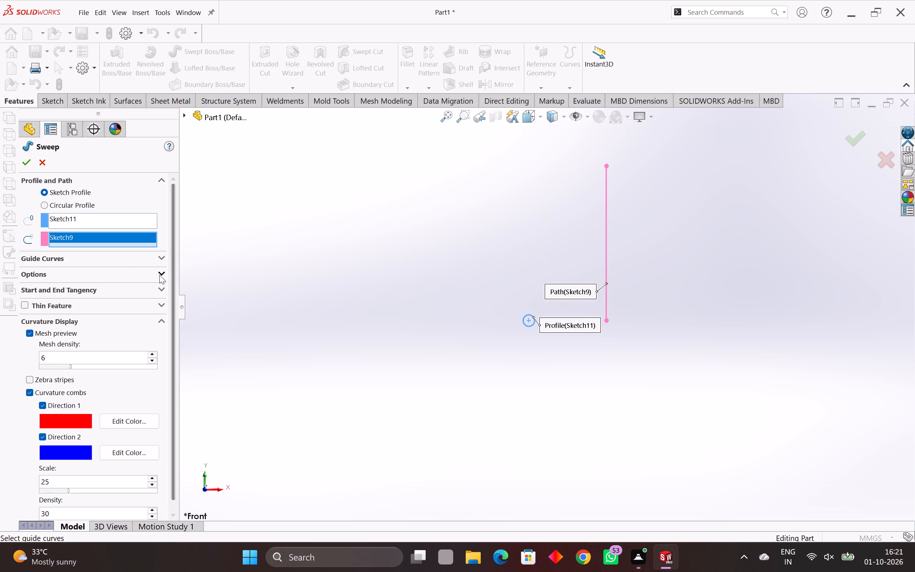
pyautogui.click(93, 321)
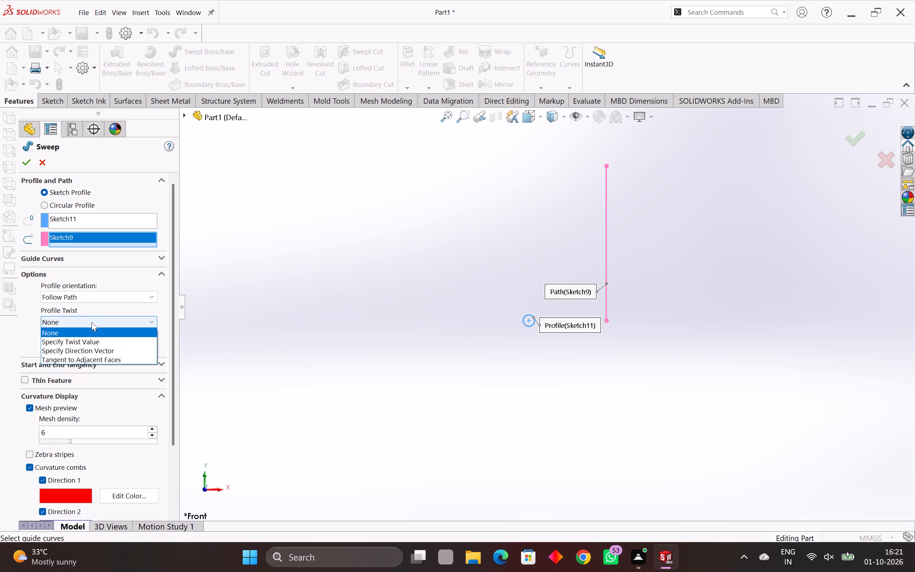
pyautogui.click(89, 344)
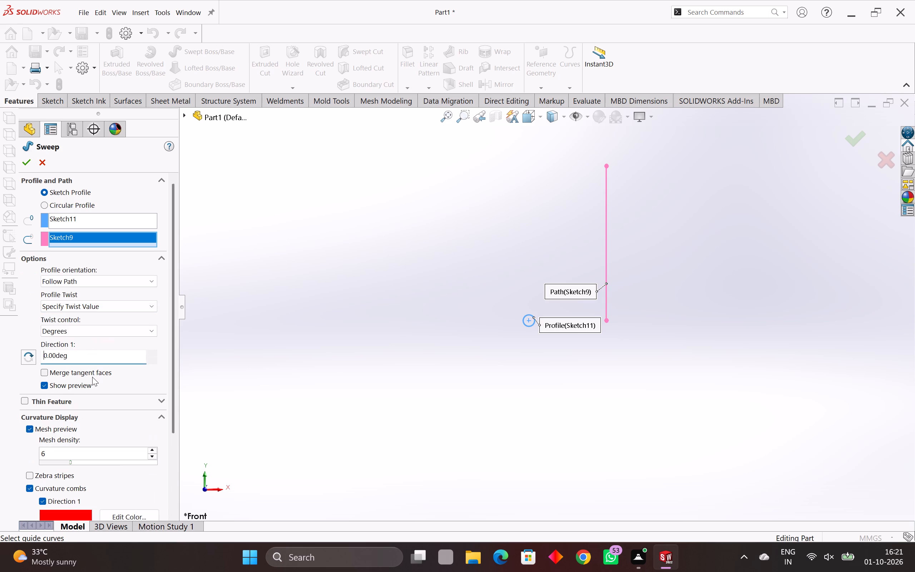
pyautogui.click(98, 338)
pyautogui.click(106, 332)
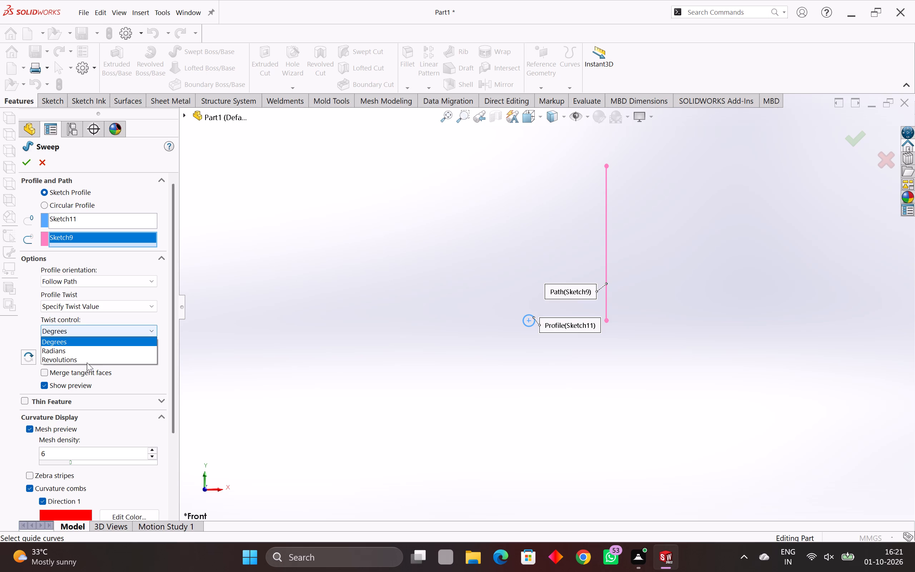
pyautogui.click(87, 363)
pyautogui.moveTo(67, 362); pyautogui.dragTo(11, 354)
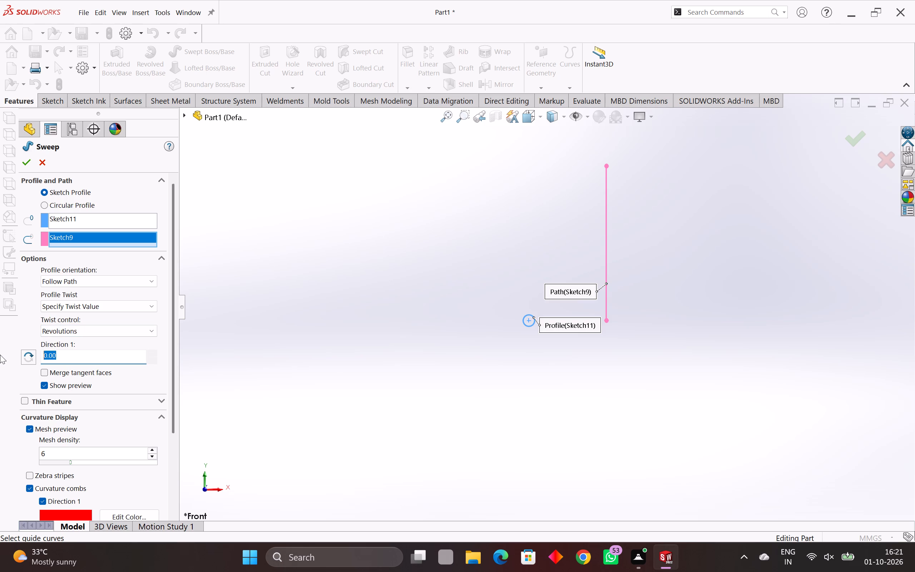
pyautogui.write('15')
pyautogui.press('Return')
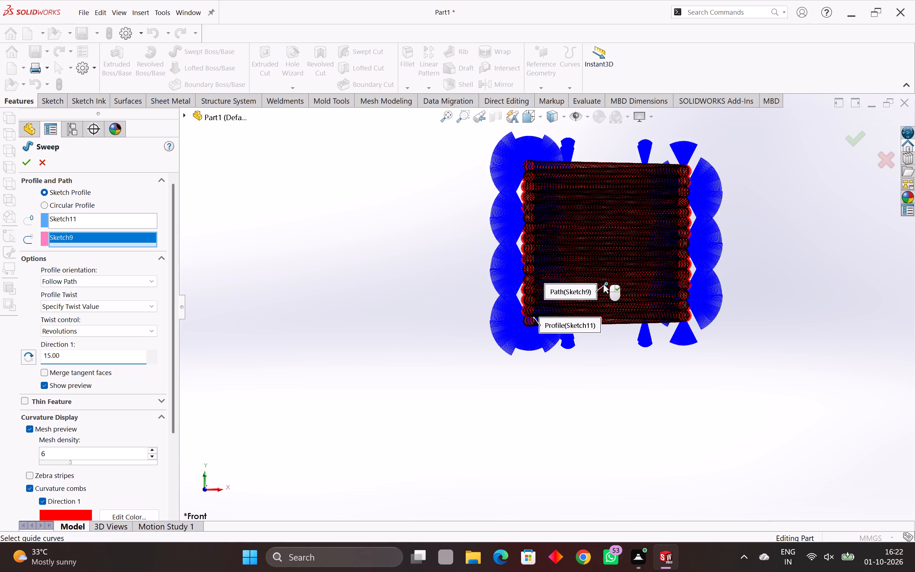
# Inspect the sweep preview up close, checking the gaps between neighbouring coil turns.
pyautogui.scroll(3, 648, 227)
pyautogui.scroll(4, 590, 325)
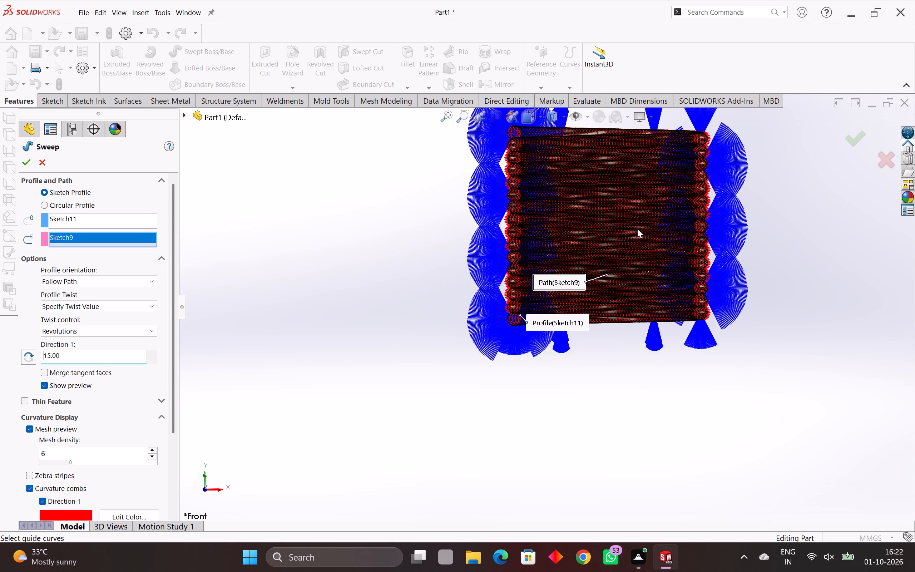
pyautogui.scroll(-3, 637, 229)
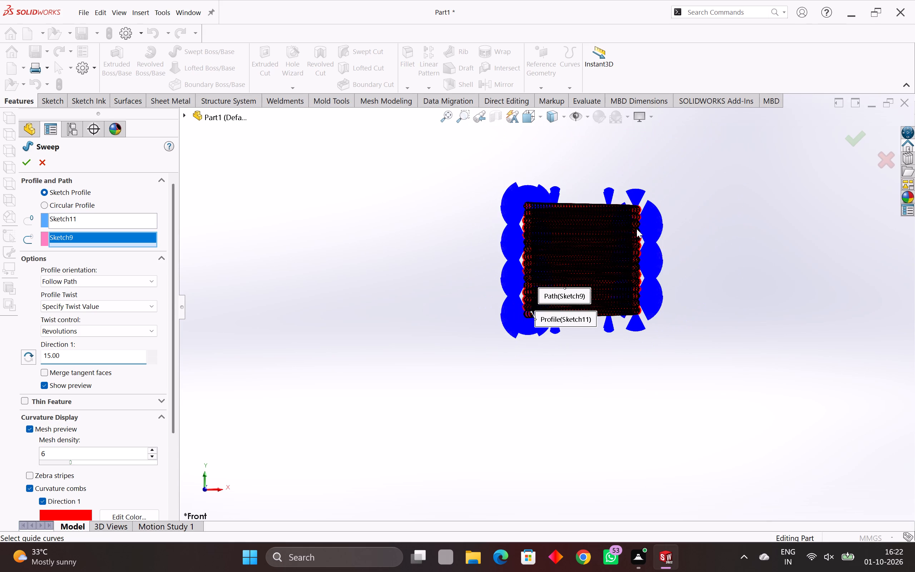
pyautogui.scroll(8, 637, 229)
pyautogui.scroll(8, 586, 273)
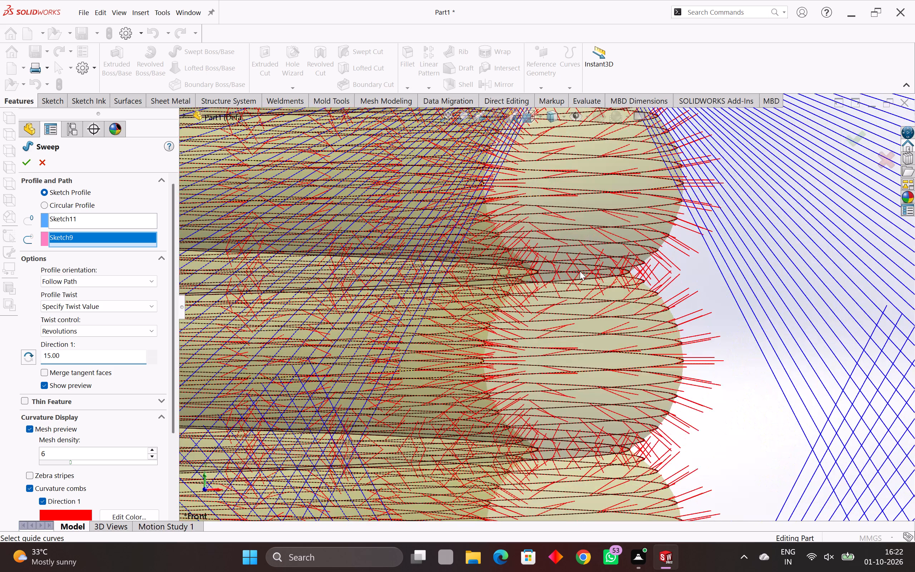
pyautogui.scroll(-2, 580, 271)
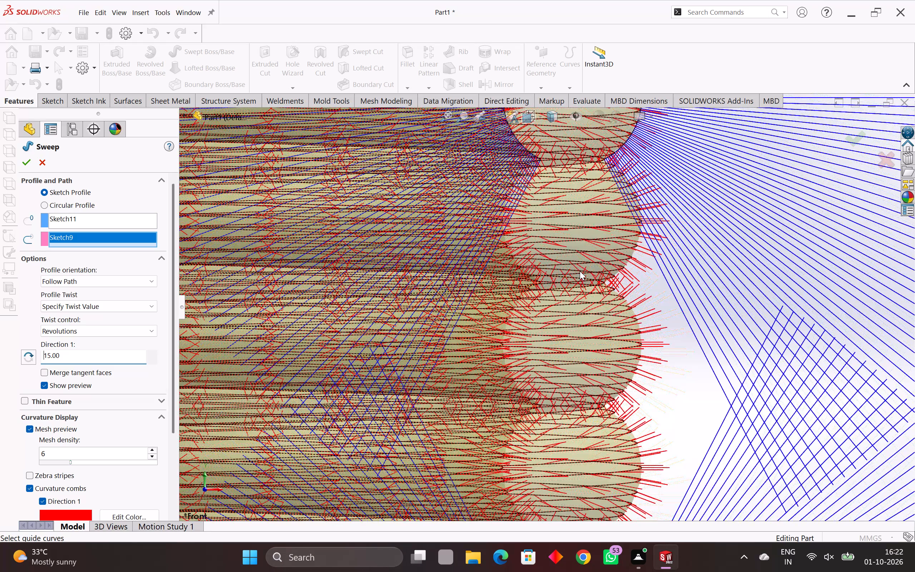
# Examine the 15-revolution sweep preview overall and up close, checking the spacing between coil turns on both sides.
pyautogui.scroll(-8, 580, 271)
pyautogui.scroll(-4, 540, 266)
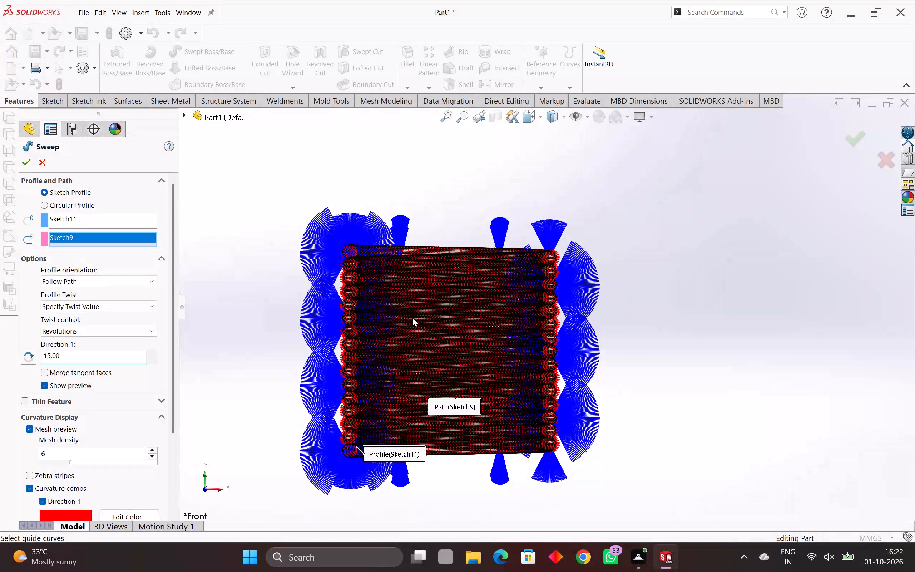
pyautogui.scroll(8, 412, 318)
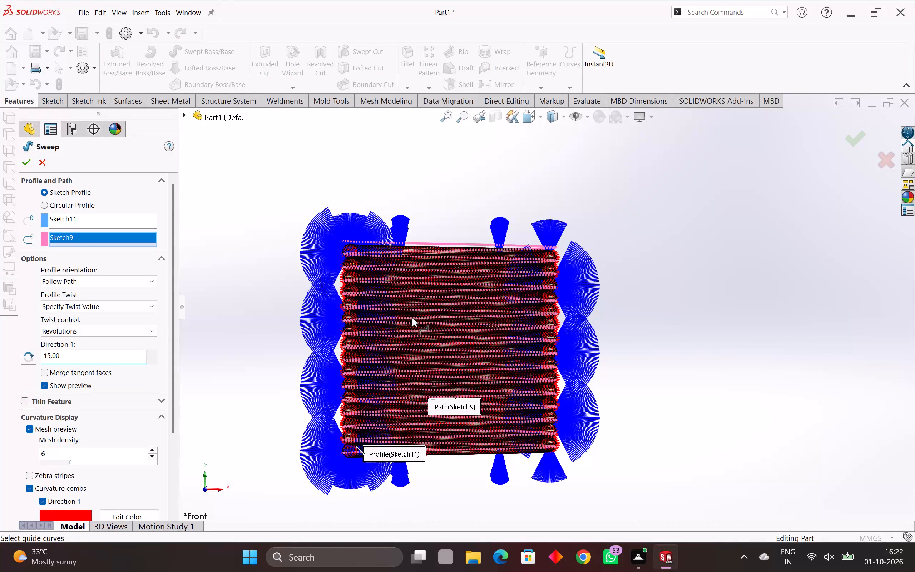
pyautogui.scroll(16, 345, 344)
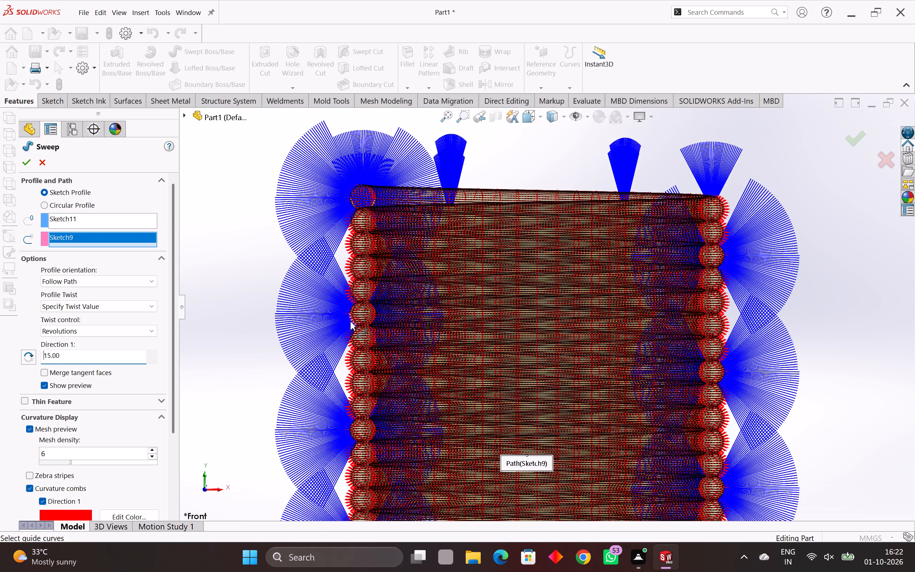
pyautogui.scroll(9, 350, 321)
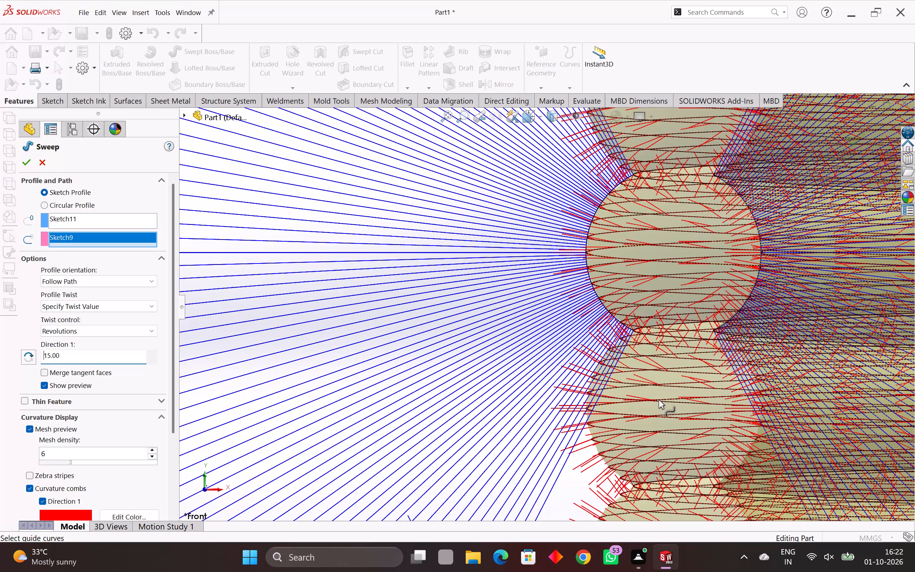
pyautogui.scroll(-13, 659, 400)
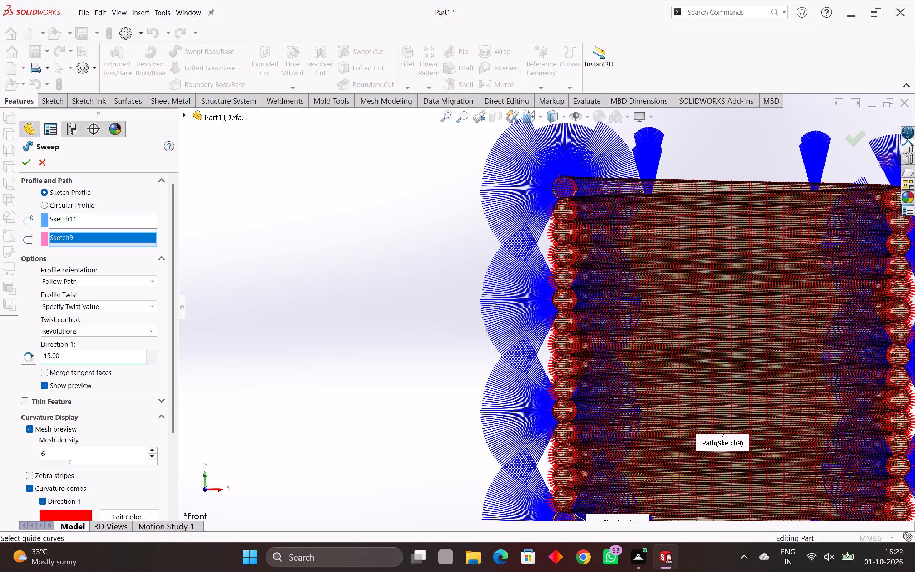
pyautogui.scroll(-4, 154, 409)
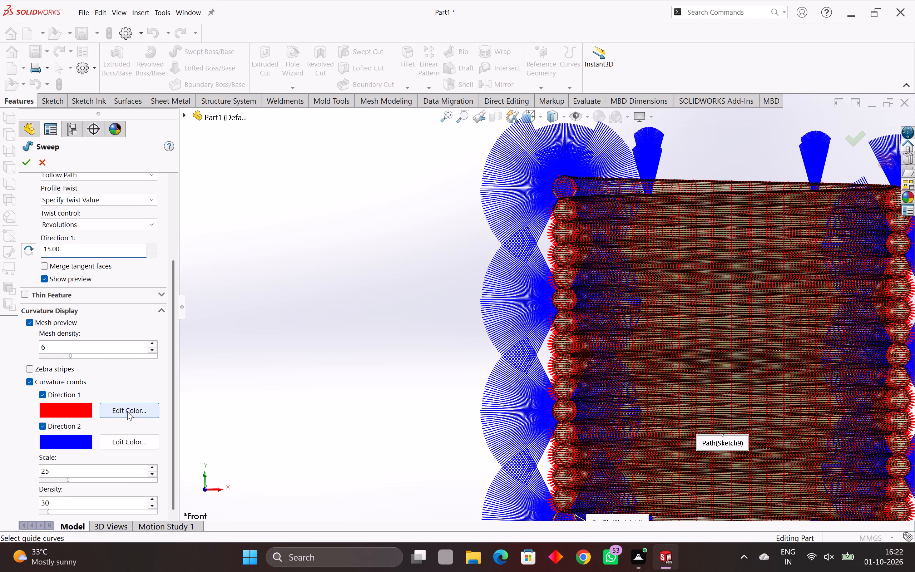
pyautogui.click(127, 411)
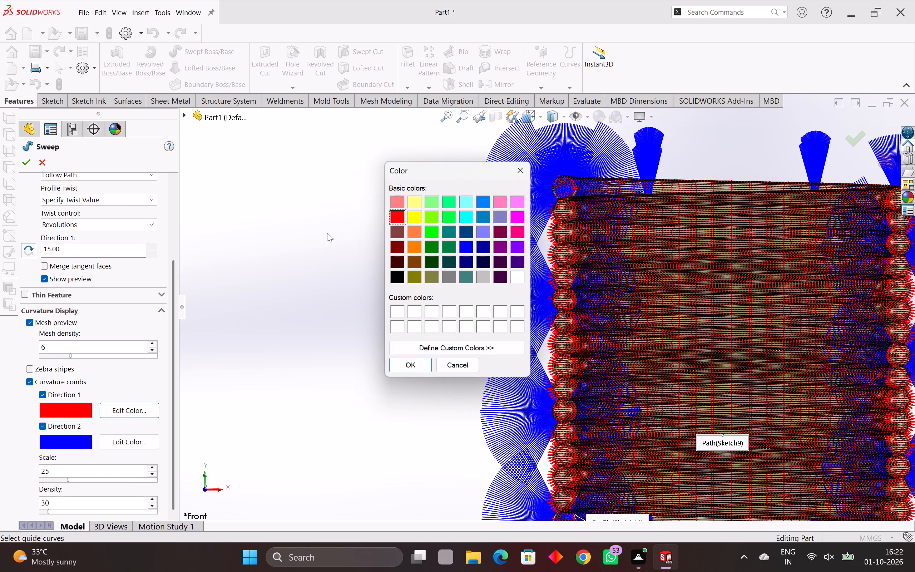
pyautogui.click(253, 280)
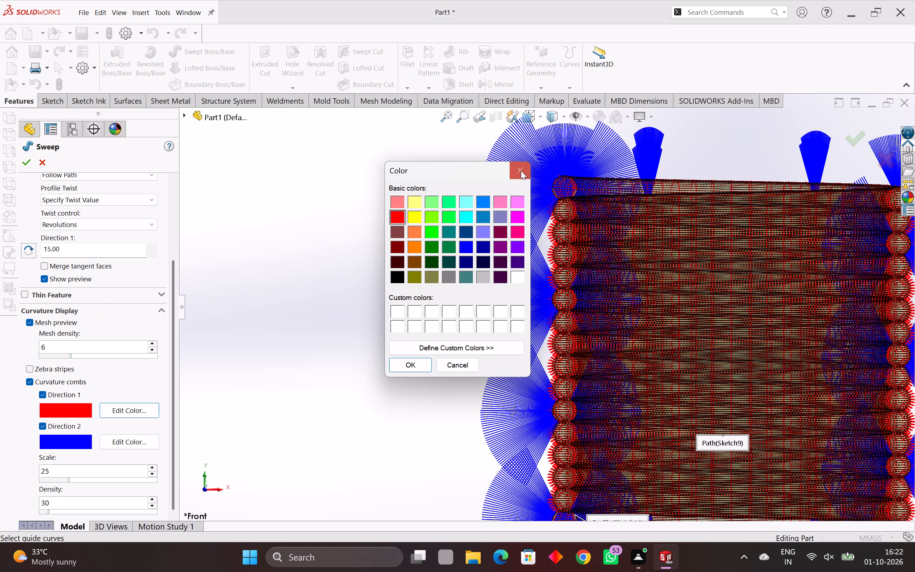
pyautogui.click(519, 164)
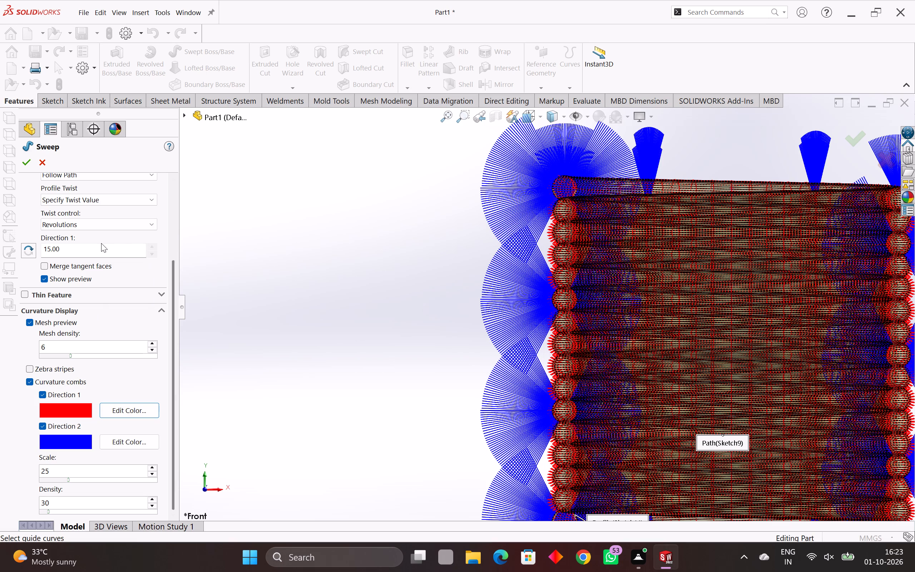
# Set the sweep's twist to 10 revolutions.
pyautogui.moveTo(98, 245); pyautogui.dragTo(0, 232)
pyautogui.write('10')
pyautogui.press('Return')
# Turn off the mesh preview and curvature combs for the sweep.
pyautogui.scroll(-9, 737, 296)
pyautogui.scroll(-5, 717, 319)
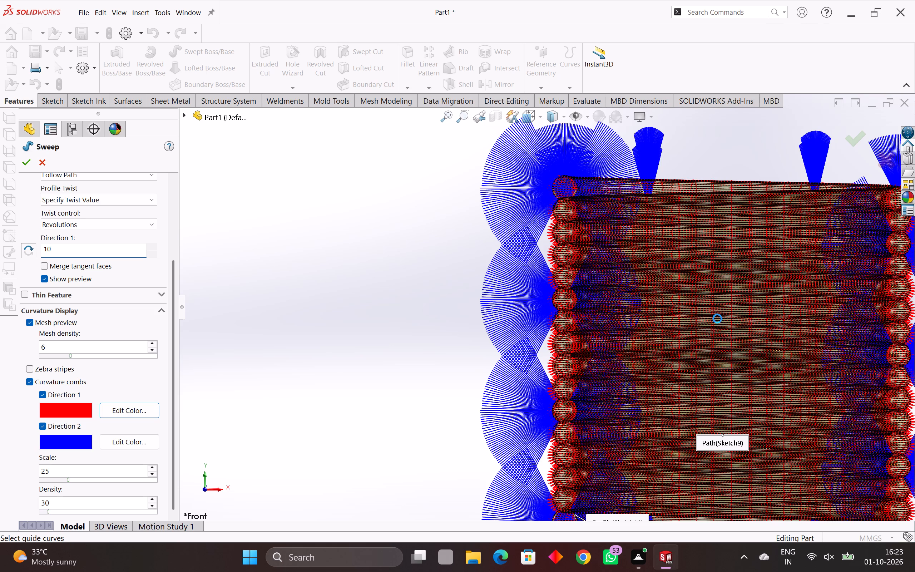
pyautogui.scroll(-6, 707, 339)
pyautogui.scroll(8, 647, 329)
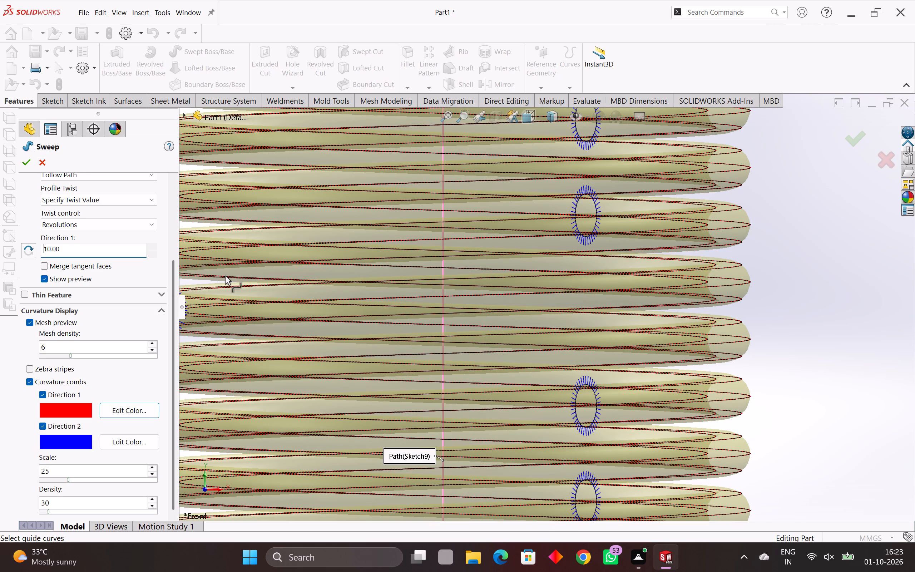
pyautogui.click(30, 323)
pyautogui.scroll(-3, 650, 304)
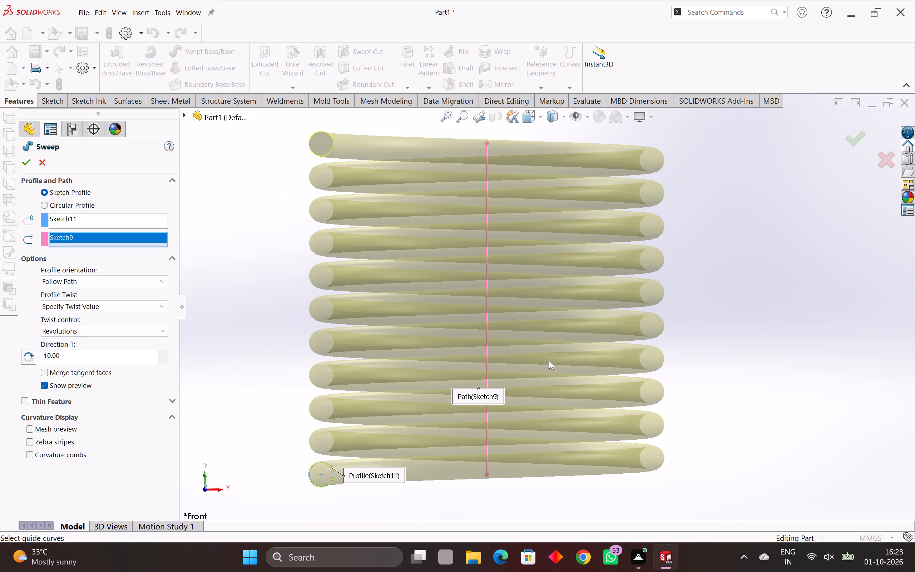
# Create the coil by accepting the sweep of the Sketch11 circle along the Sketch9 line with 10 revolutions.
pyautogui.moveTo(611, 351); pyautogui.dragTo(498, 402, button='middle')
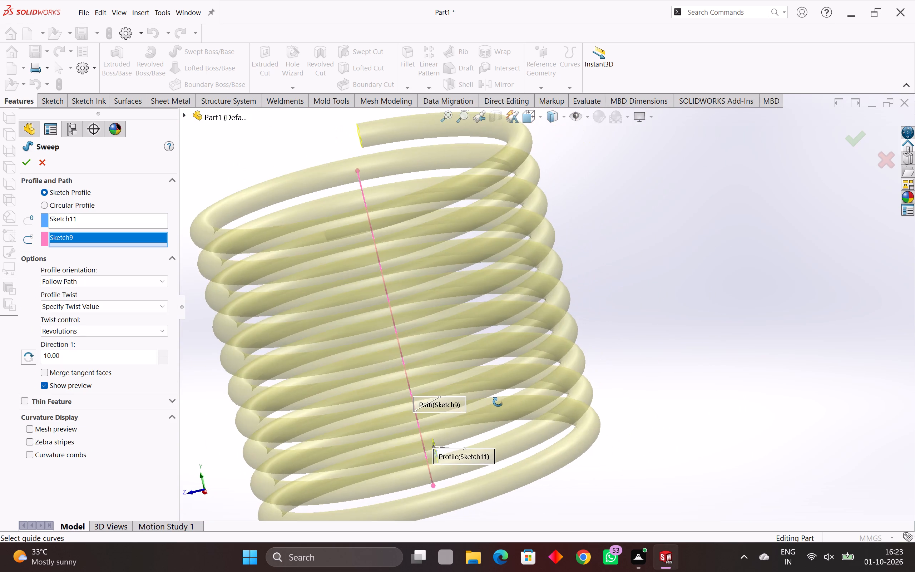
pyautogui.moveTo(498, 402); pyautogui.dragTo(907, 318, button='middle')
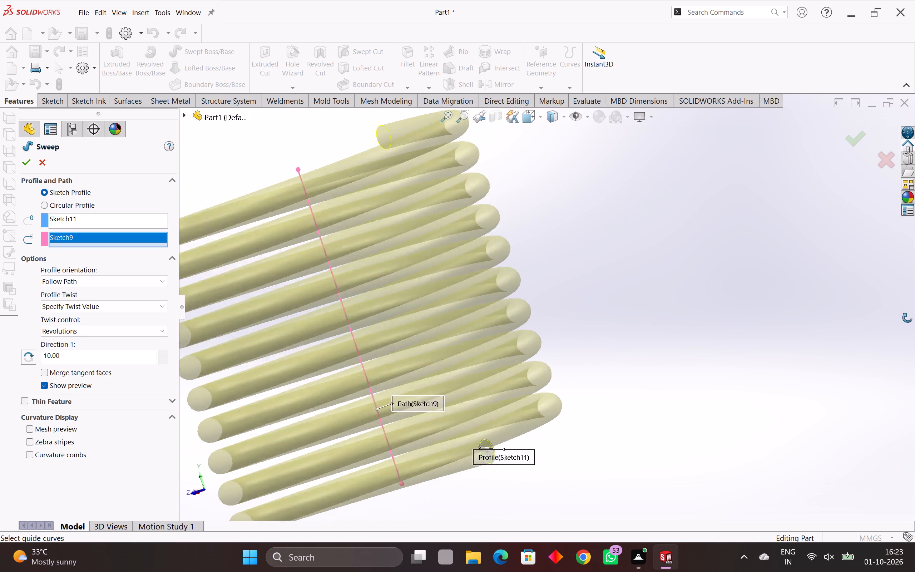
pyautogui.moveTo(907, 318); pyautogui.dragTo(914, 319, button='middle')
pyautogui.scroll(-3, 495, 379)
pyautogui.scroll(2, 433, 363)
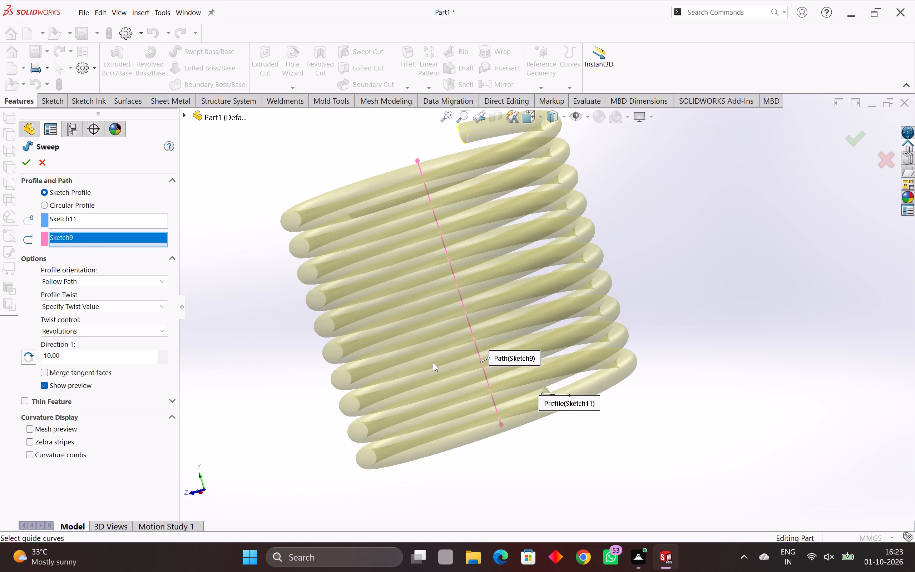
pyautogui.press('Return')
# Examine the finished coil from all sides, including its end faces, its interior and the gaps between turns.
pyautogui.scroll(-2, 432, 363)
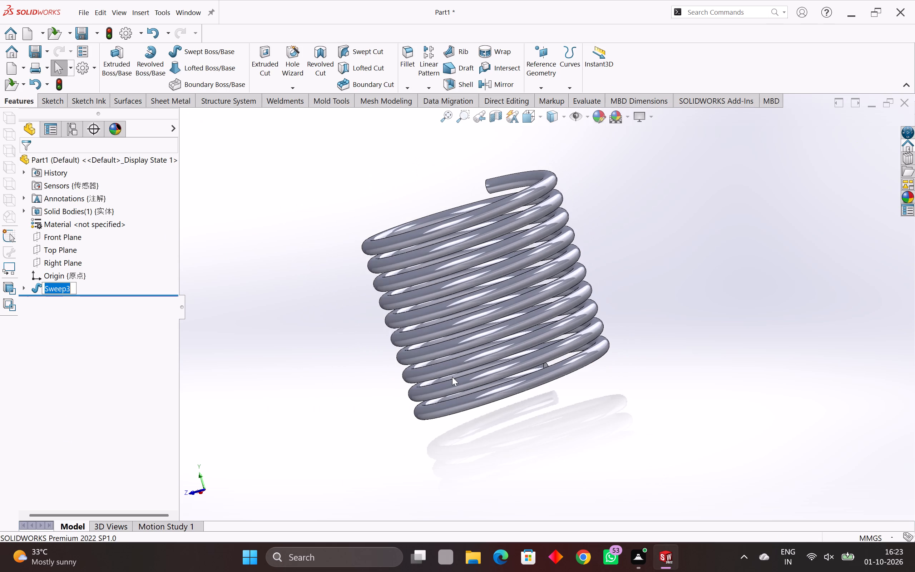
pyautogui.moveTo(452, 377); pyautogui.dragTo(514, 365, button='middle')
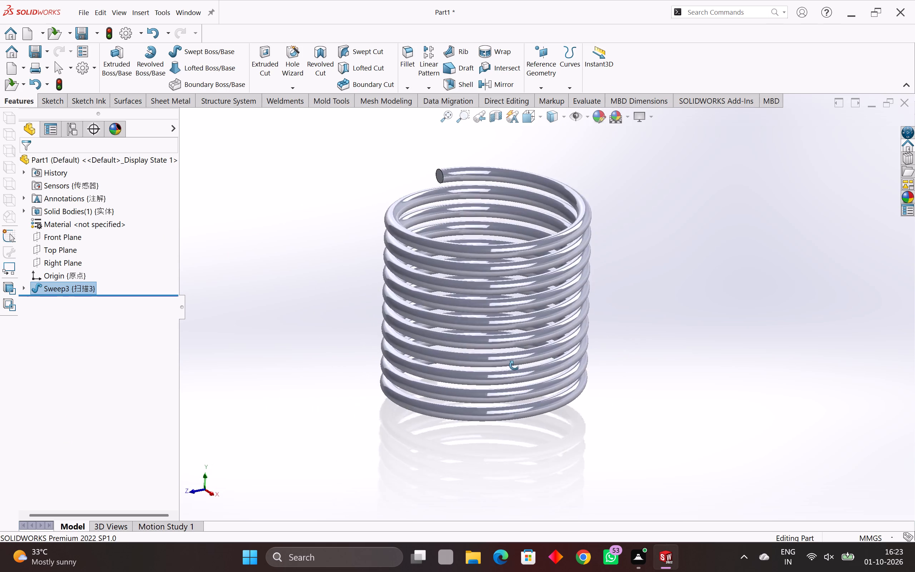
pyautogui.moveTo(514, 365); pyautogui.dragTo(203, 469, button='middle')
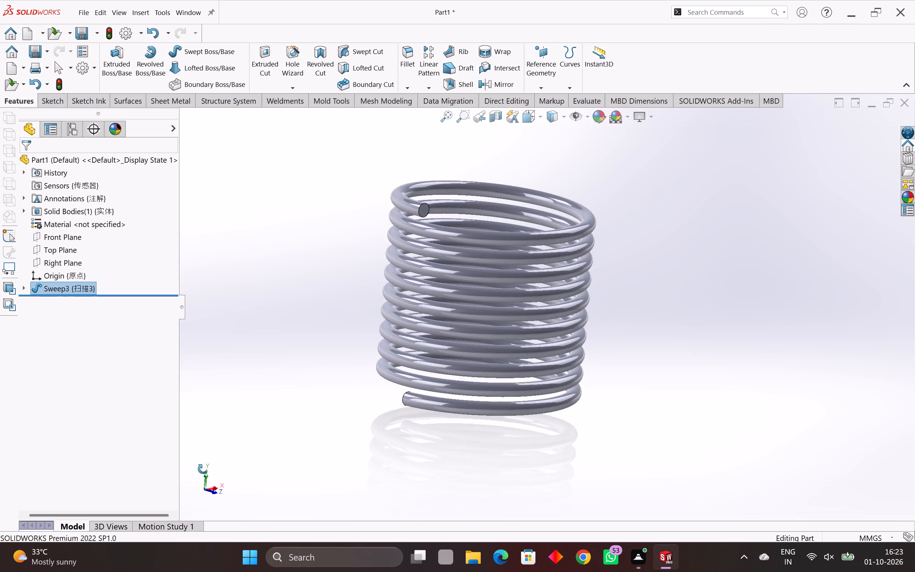
pyautogui.moveTo(203, 469); pyautogui.dragTo(370, 219, button='middle')
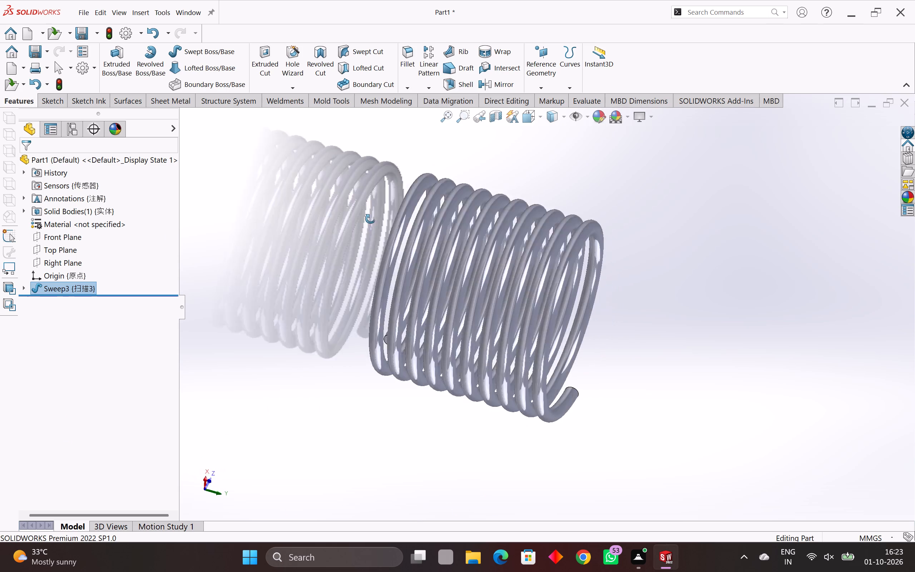
pyautogui.moveTo(370, 219); pyautogui.dragTo(602, 317, button='middle')
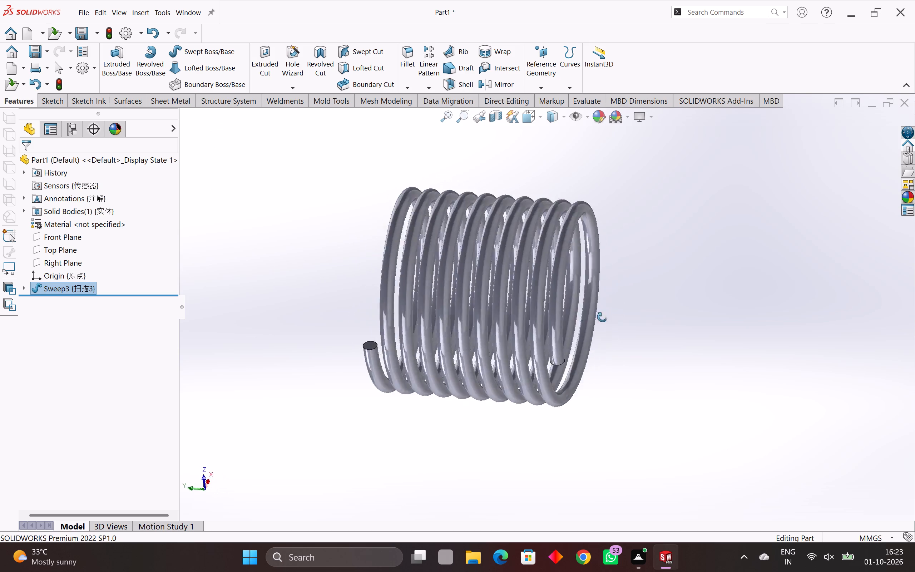
pyautogui.moveTo(602, 317); pyautogui.dragTo(524, 270, button='middle')
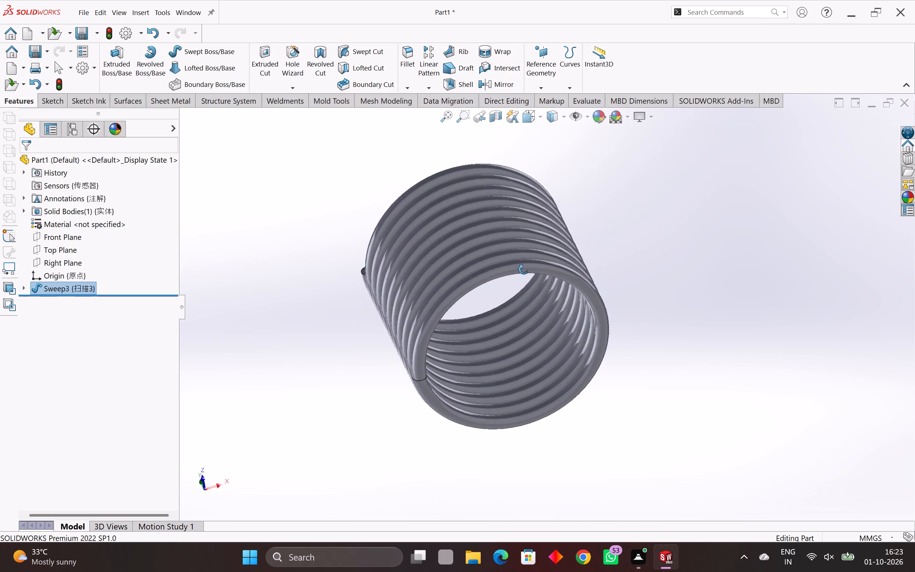
pyautogui.moveTo(524, 270); pyautogui.dragTo(491, 443, button='middle')
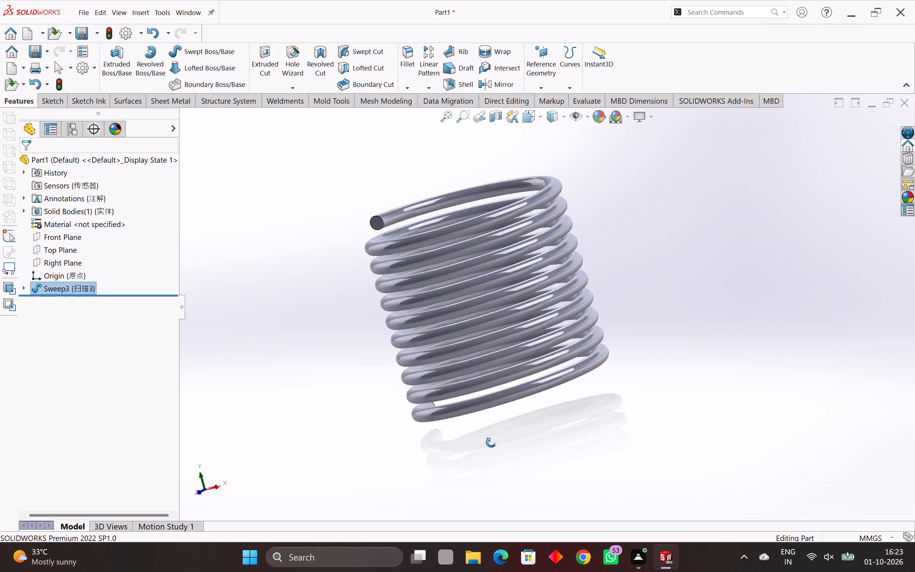
pyautogui.moveTo(491, 443); pyautogui.dragTo(544, 281, button='middle')
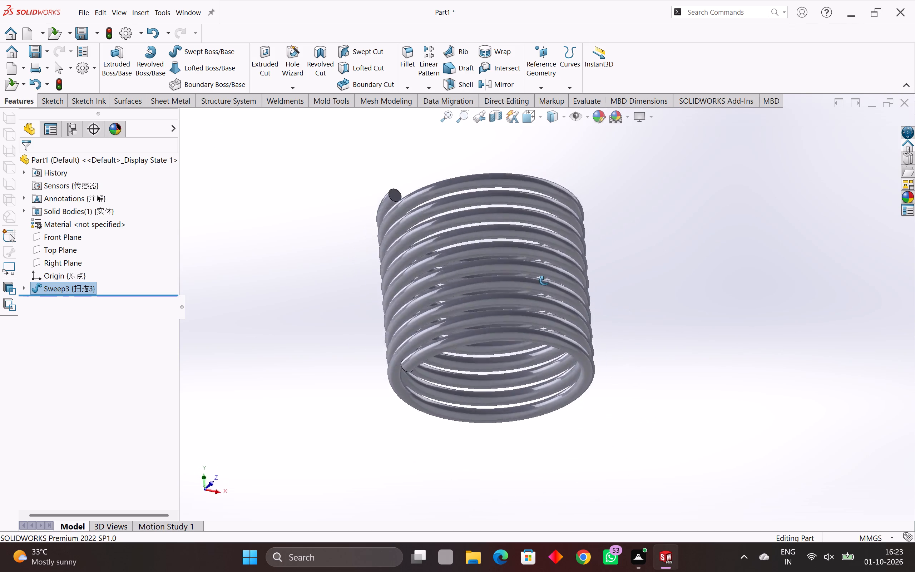
pyautogui.moveTo(544, 281); pyautogui.dragTo(632, 377, button='middle')
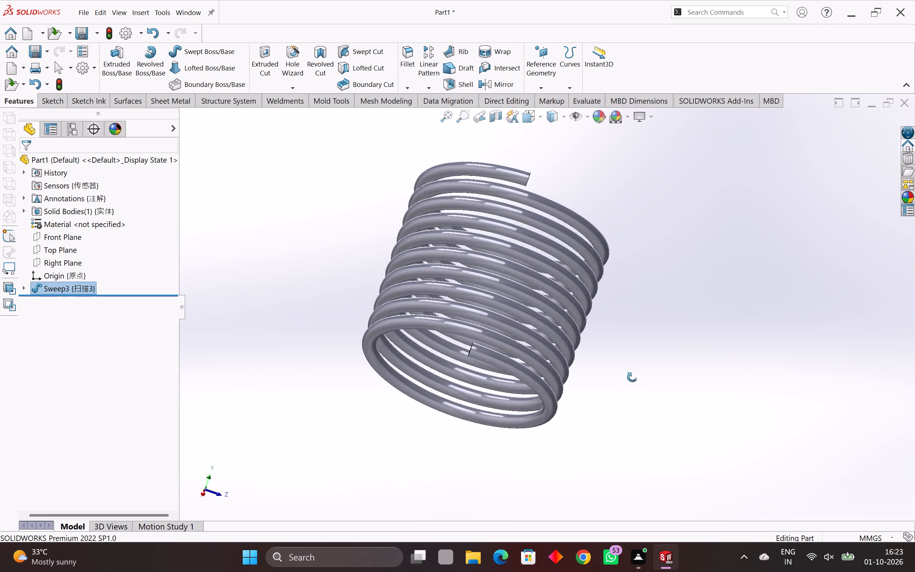
pyautogui.moveTo(632, 377); pyautogui.dragTo(404, 305, button='middle')
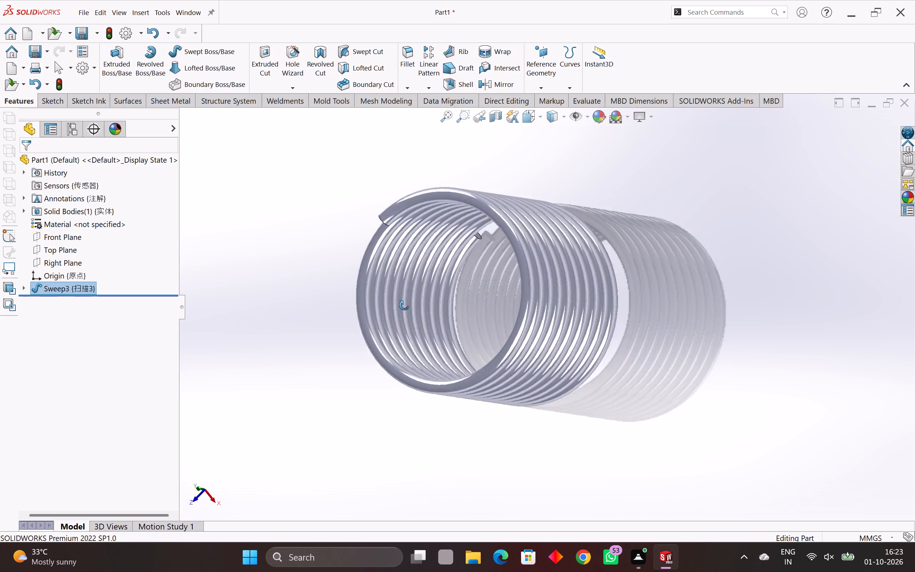
pyautogui.moveTo(404, 305); pyautogui.dragTo(316, 280, button='middle')
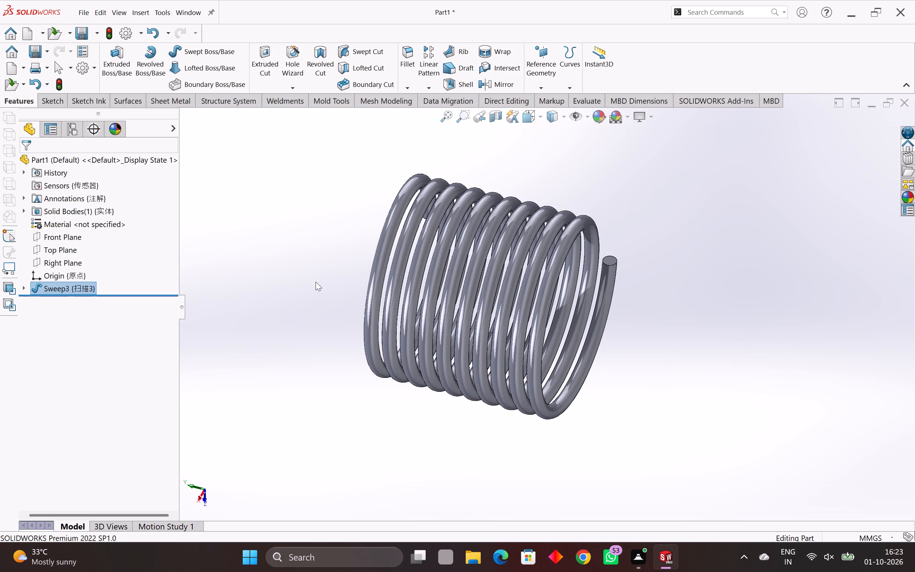
pyautogui.moveTo(341, 323); pyautogui.dragTo(582, 317, button='middle')
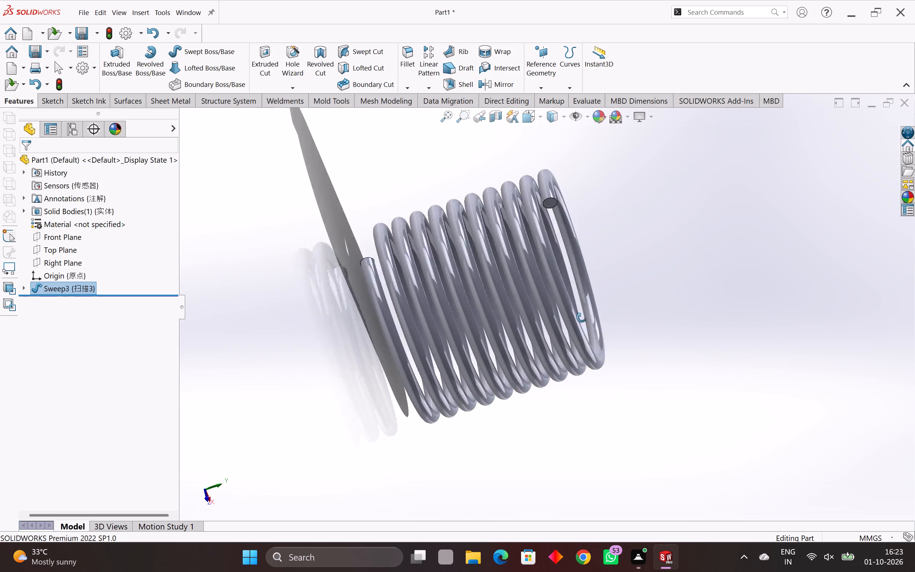
pyautogui.moveTo(582, 317); pyautogui.dragTo(382, 371, button='middle')
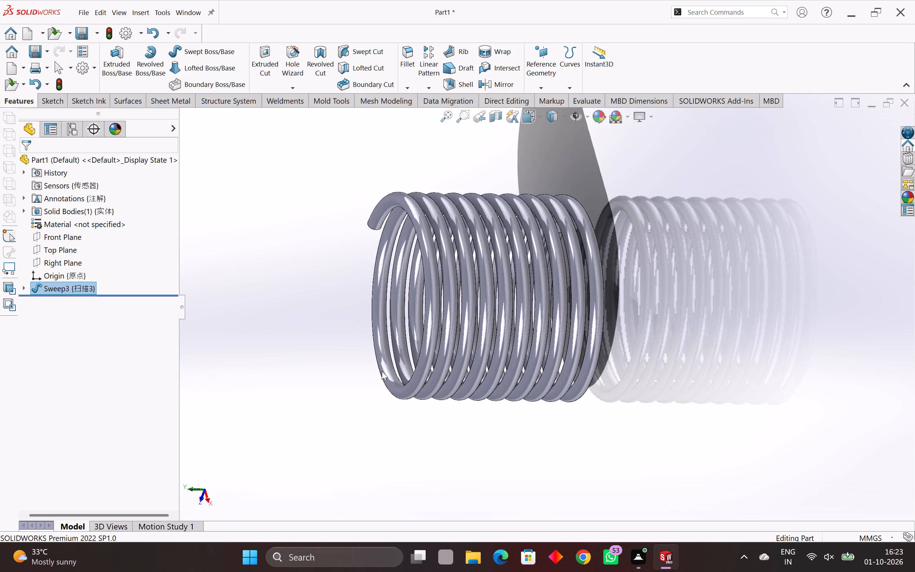
pyautogui.moveTo(365, 384); pyautogui.dragTo(672, 321, button='middle')
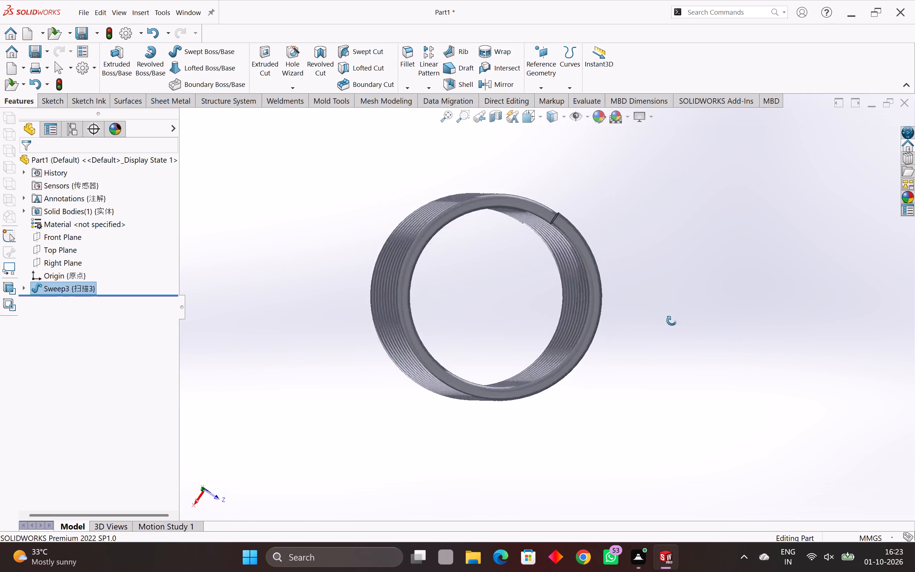
pyautogui.moveTo(672, 321); pyautogui.dragTo(412, 471, button='middle')
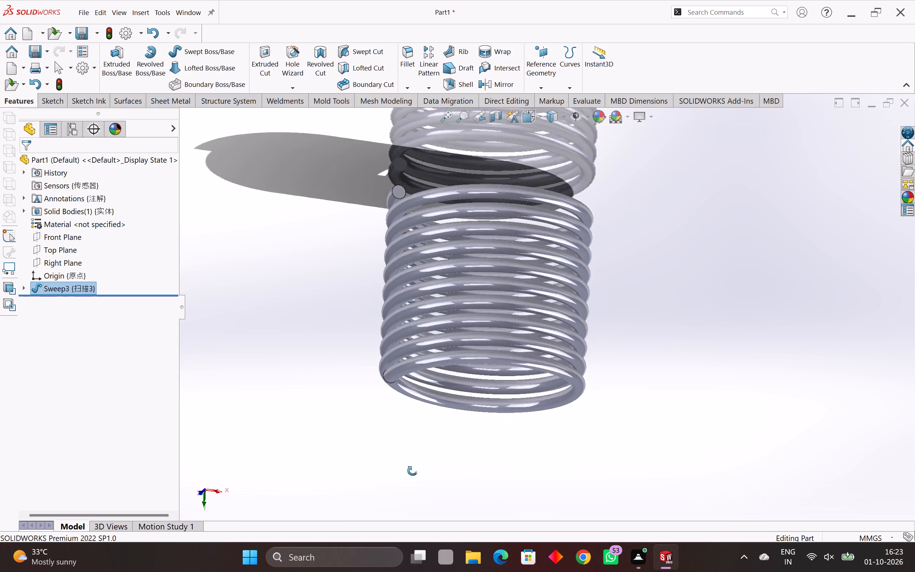
pyautogui.moveTo(412, 471); pyautogui.dragTo(724, 331, button='middle')
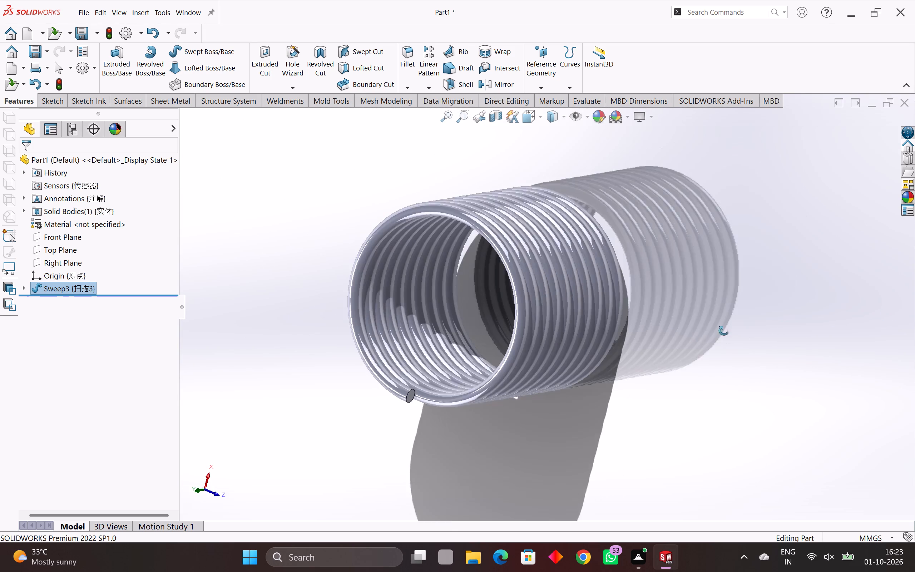
pyautogui.moveTo(724, 331); pyautogui.dragTo(729, 324, button='middle')
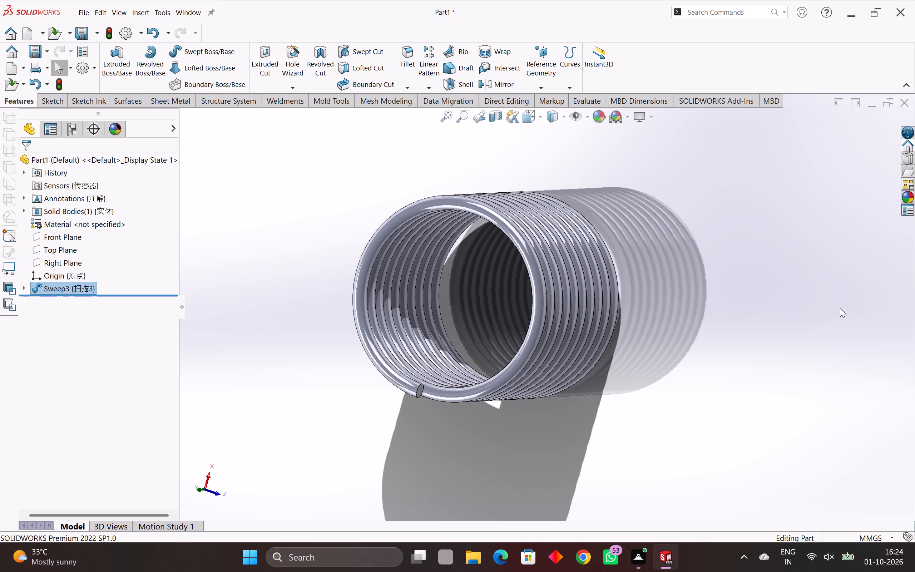
pyautogui.moveTo(586, 266); pyautogui.dragTo(818, 309, button='middle')
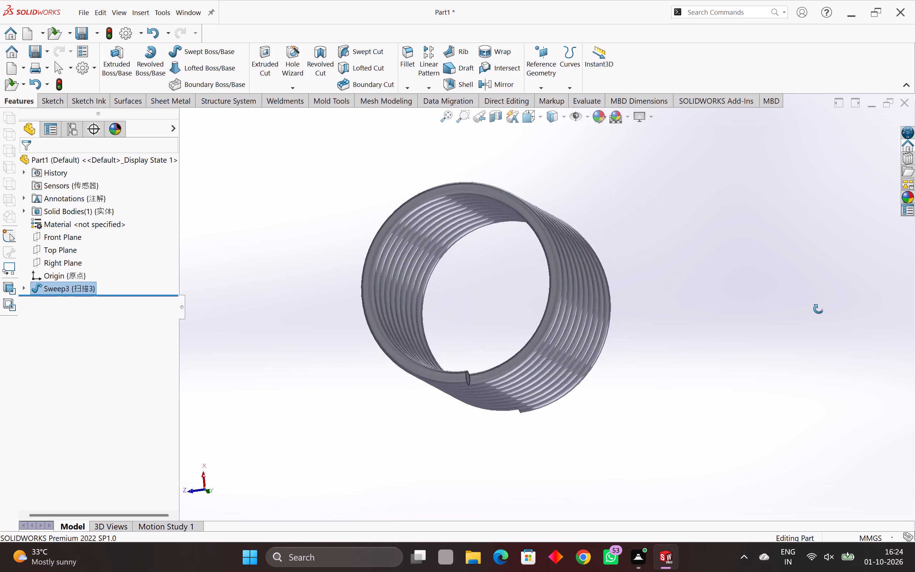
pyautogui.moveTo(818, 309); pyautogui.dragTo(826, 298, button='middle')
pyautogui.moveTo(545, 360); pyautogui.dragTo(541, 239, button='middle')
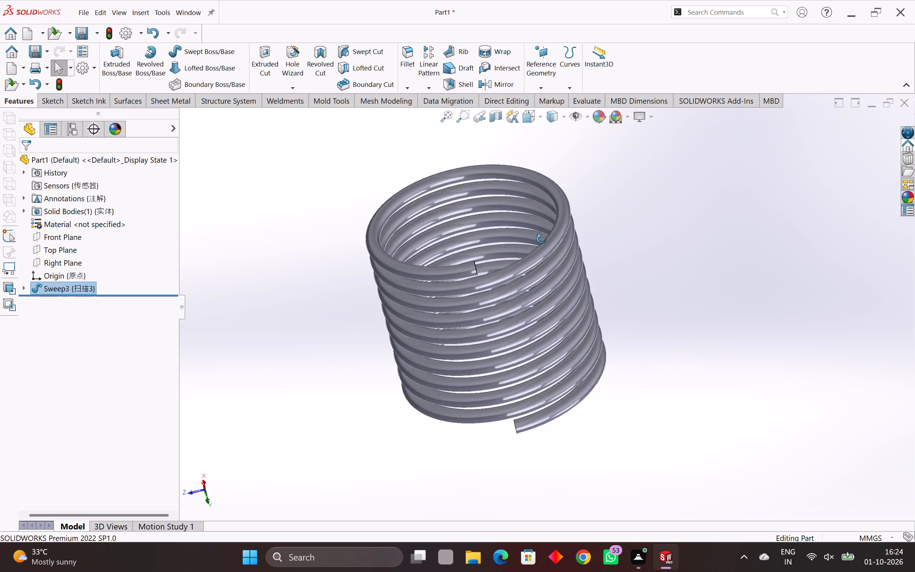
# Examine the finished coil's ends, interior and turn spacing from several directions.
pyautogui.moveTo(541, 239); pyautogui.dragTo(574, 184, button='middle')
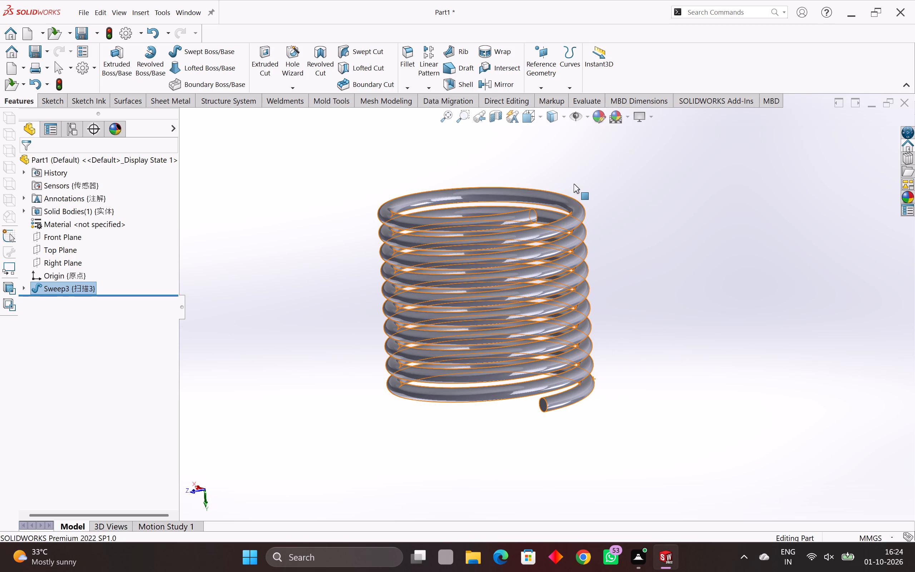
pyautogui.moveTo(595, 292); pyautogui.dragTo(646, 238, button='middle')
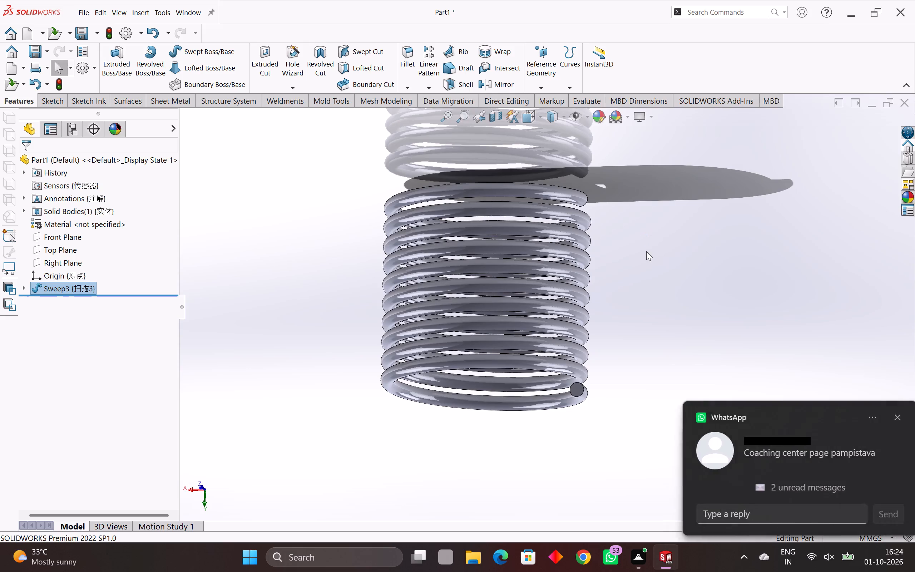
pyautogui.moveTo(646, 262); pyautogui.dragTo(445, 329, button='middle')
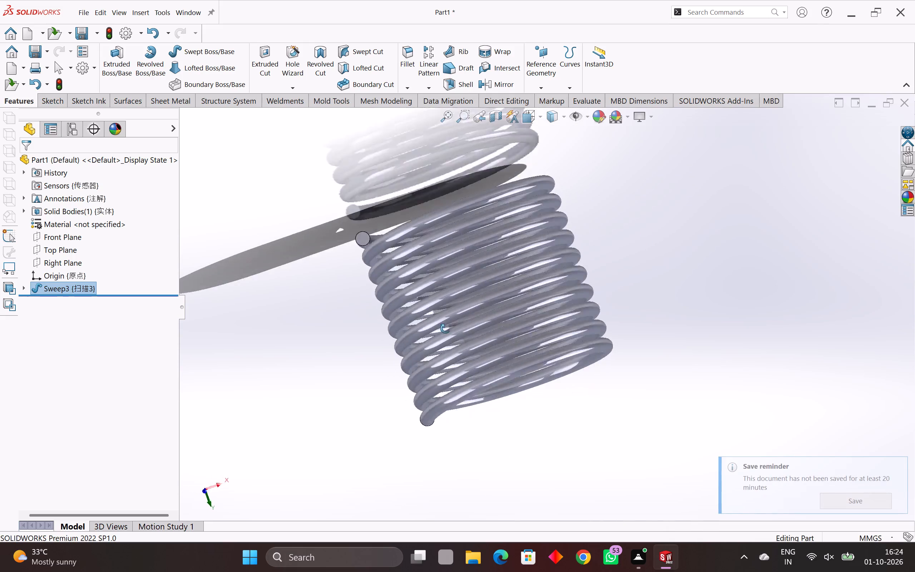
pyautogui.moveTo(445, 329); pyautogui.dragTo(609, 228, button='middle')
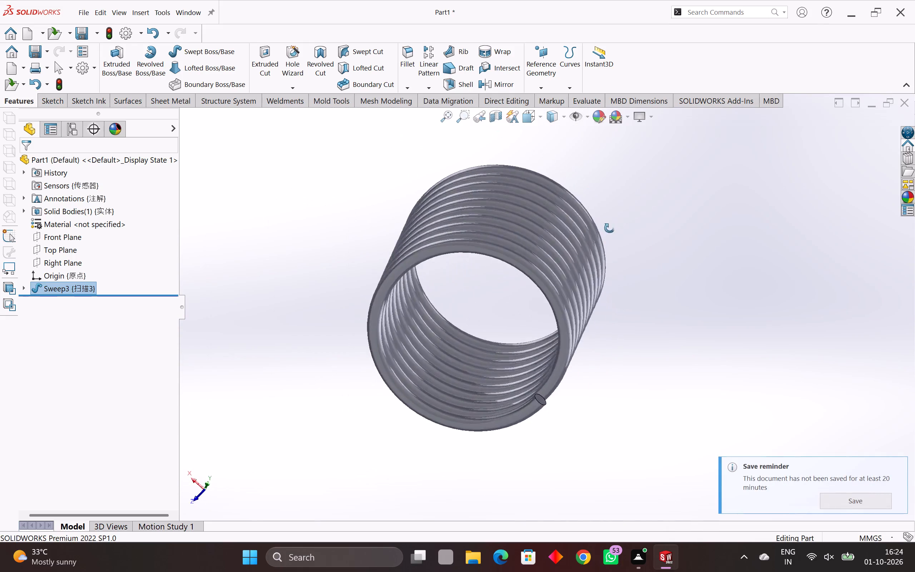
pyautogui.moveTo(609, 228); pyautogui.dragTo(386, 350, button='middle')
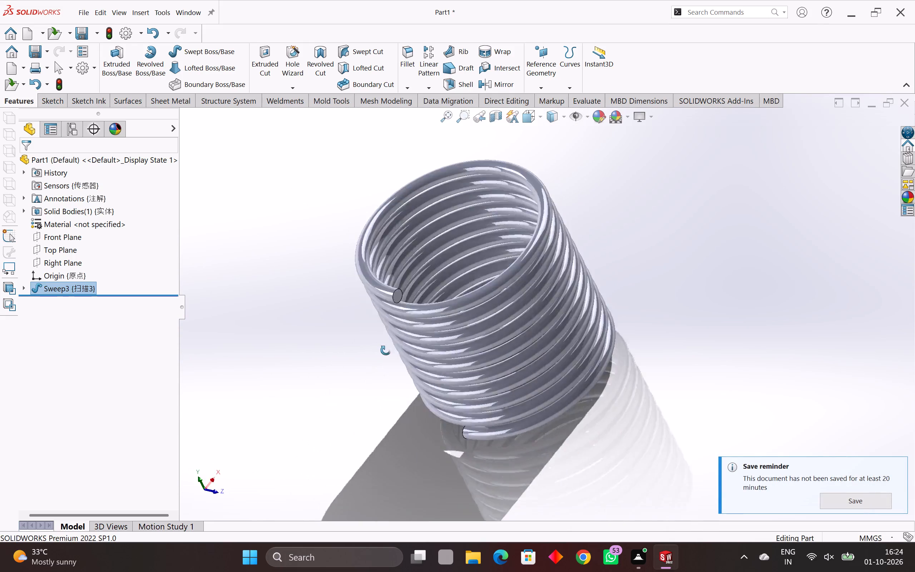
pyautogui.moveTo(386, 350); pyautogui.dragTo(308, 261, button='middle')
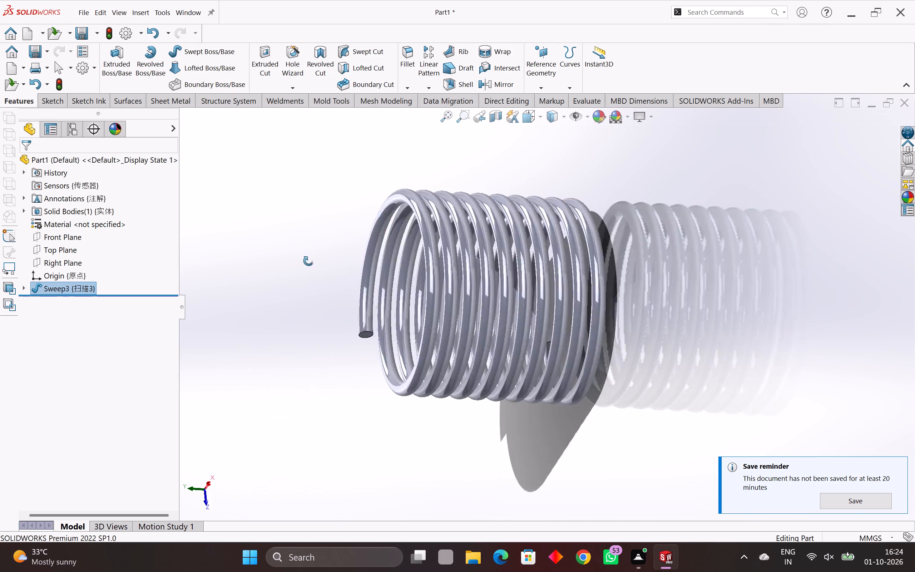
pyautogui.moveTo(308, 261); pyautogui.dragTo(272, 264, button='middle')
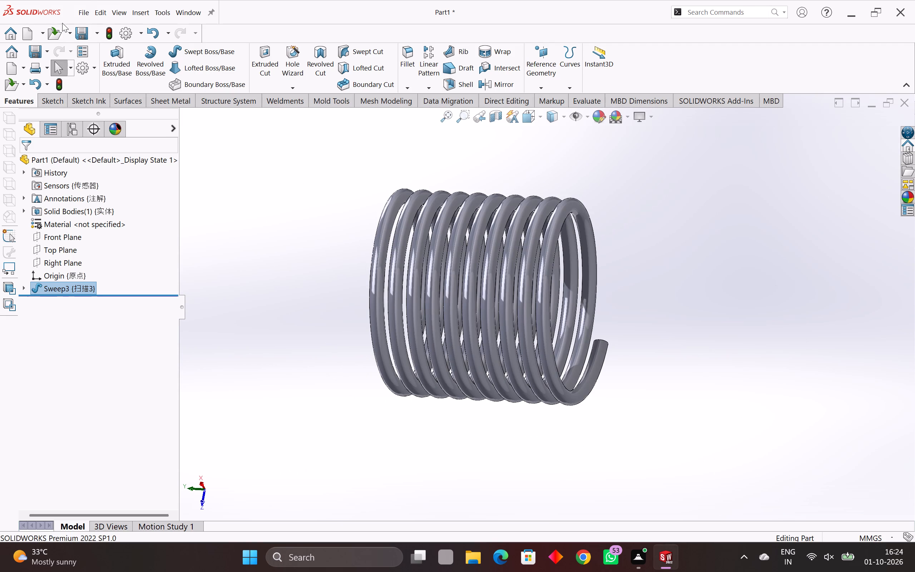
# Create a new part document.
pyautogui.click(85, 14)
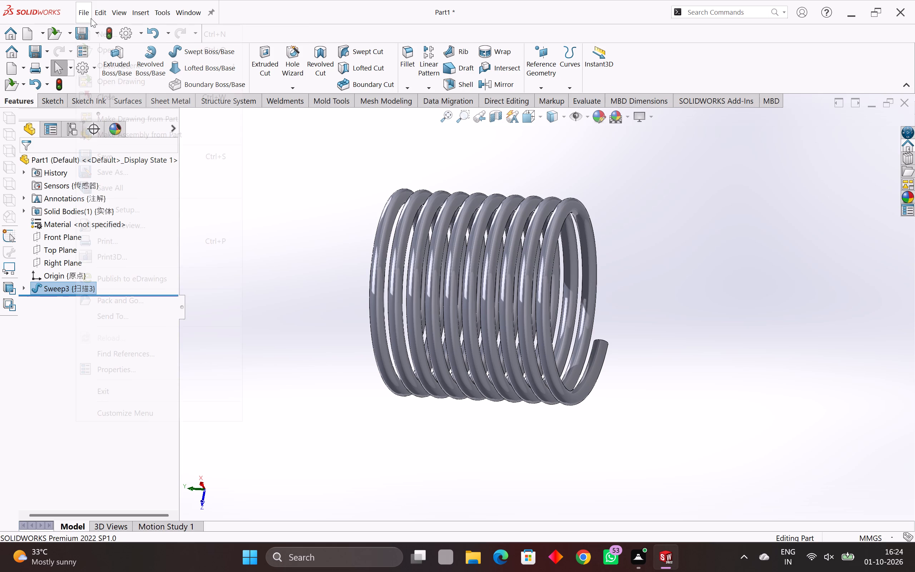
pyautogui.click(82, 16)
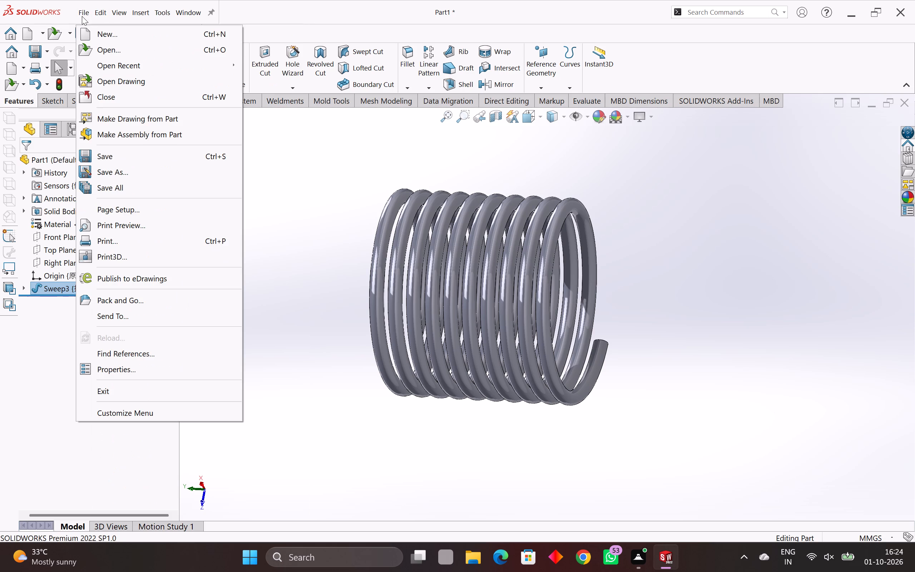
pyautogui.click(117, 34)
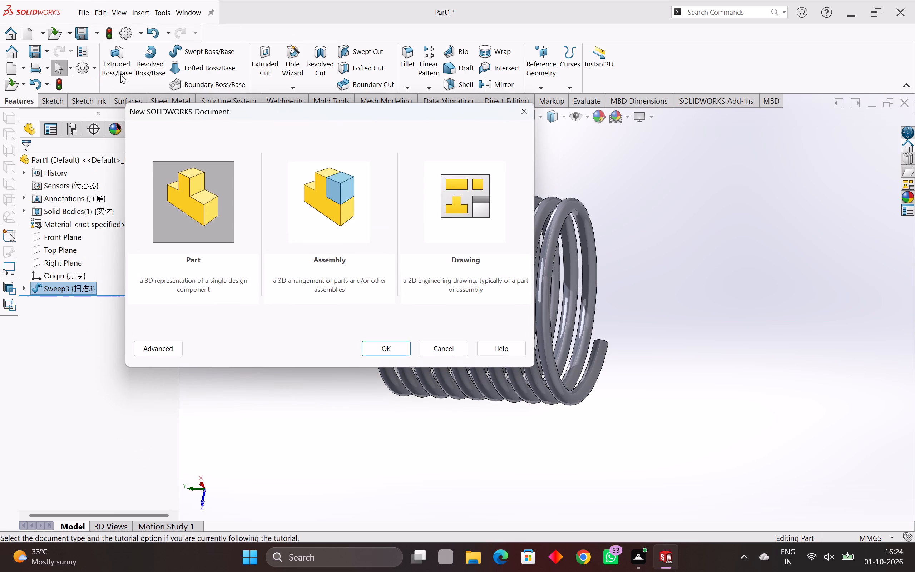
pyautogui.doubleClick(220, 197)
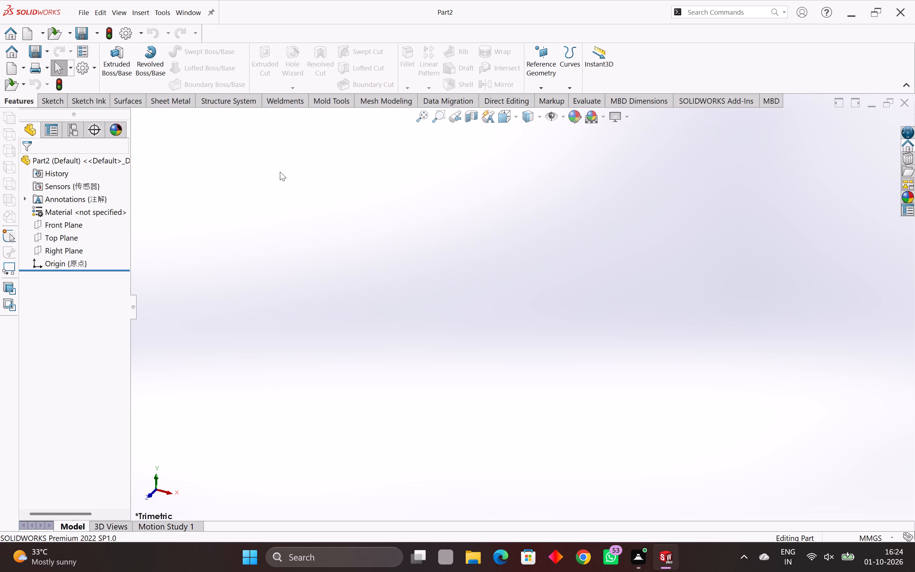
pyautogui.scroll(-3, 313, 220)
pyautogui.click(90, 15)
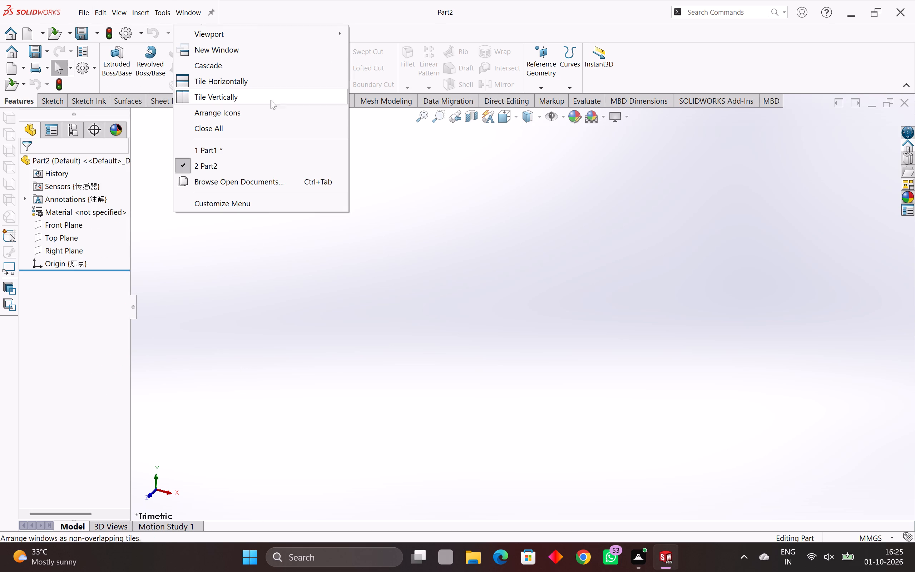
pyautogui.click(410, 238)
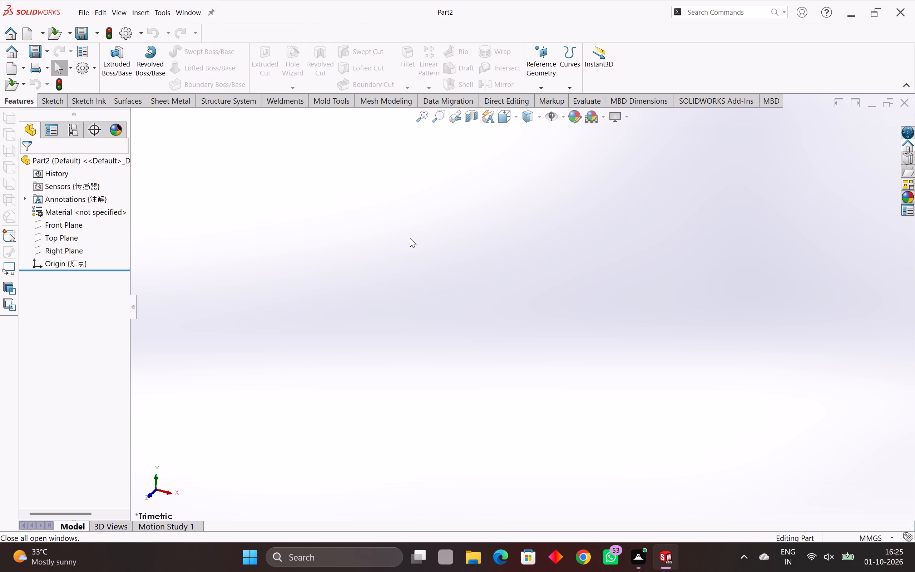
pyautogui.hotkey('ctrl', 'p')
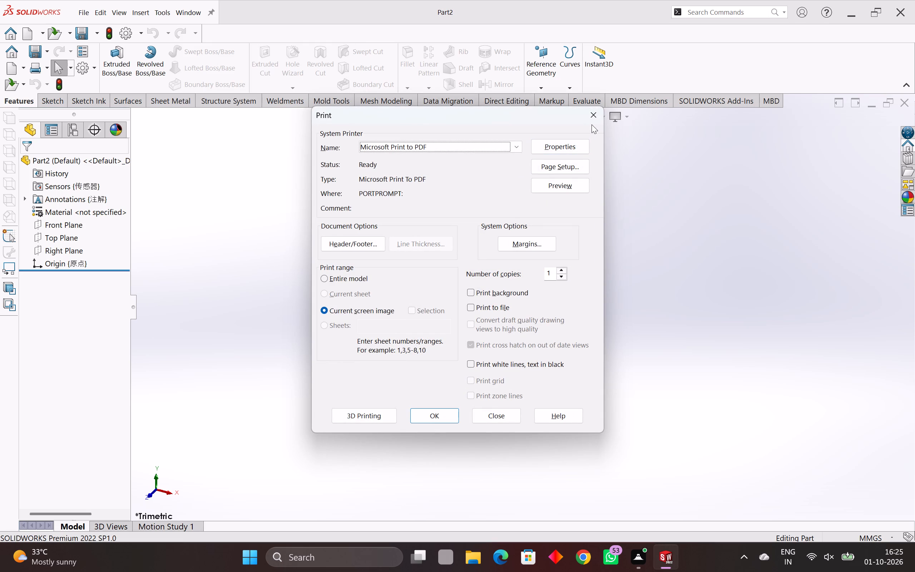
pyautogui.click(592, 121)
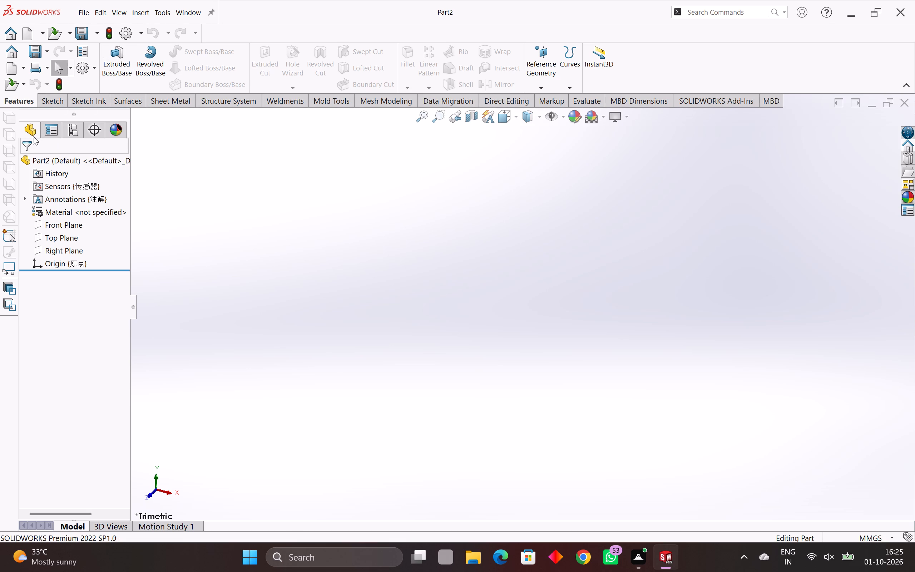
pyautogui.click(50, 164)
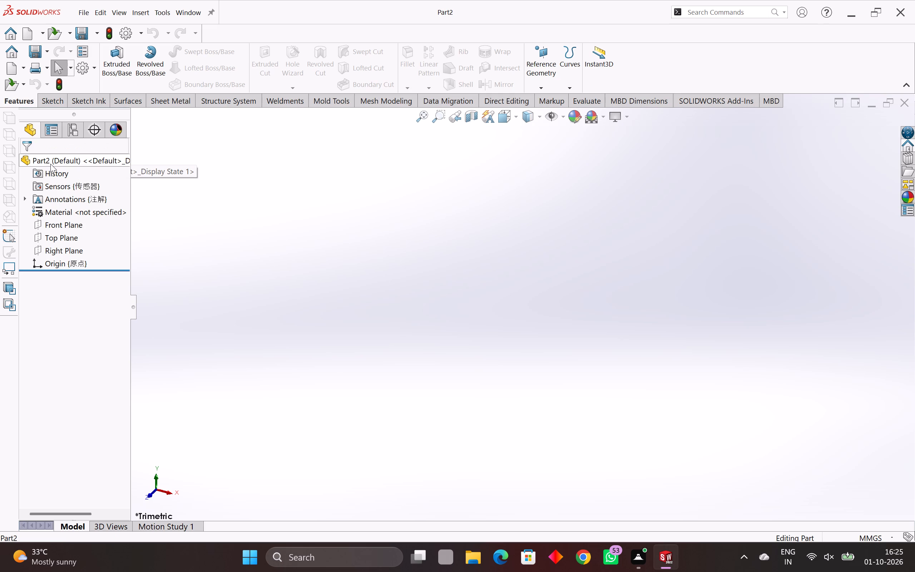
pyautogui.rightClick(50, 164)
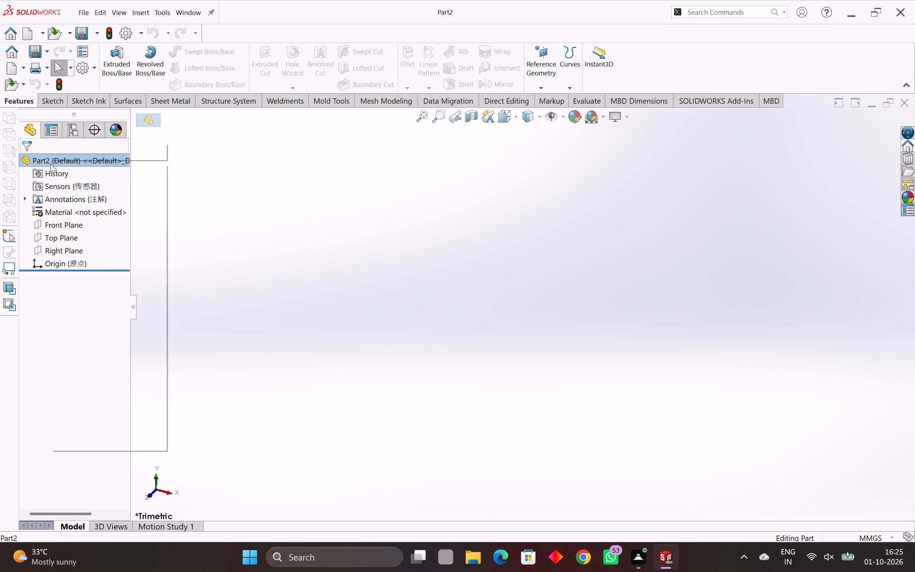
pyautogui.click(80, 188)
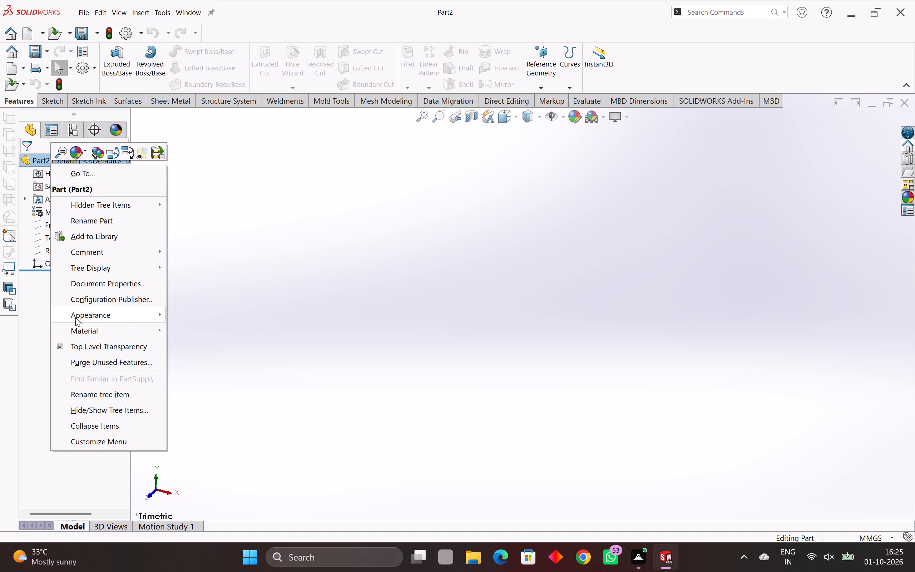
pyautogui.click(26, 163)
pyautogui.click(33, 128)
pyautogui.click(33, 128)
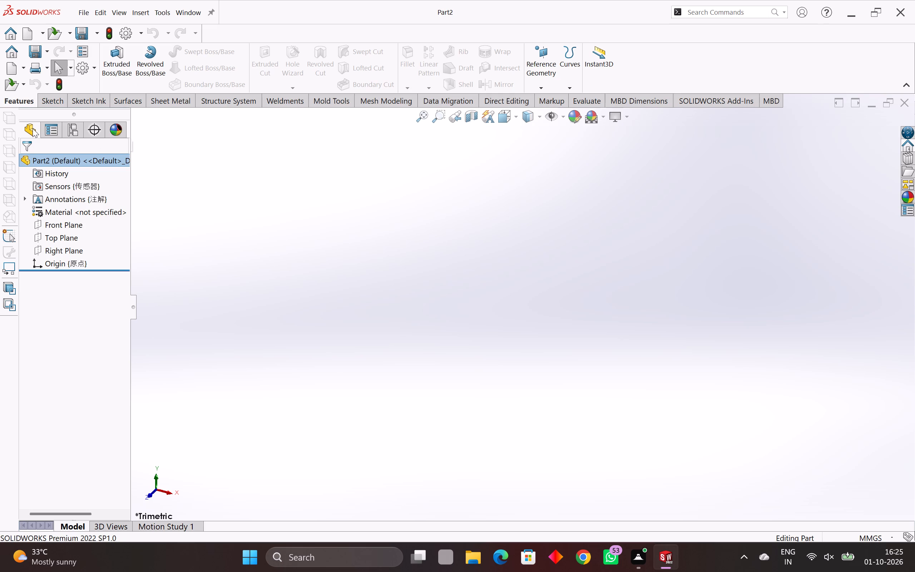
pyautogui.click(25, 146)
# Widen the feature tree until the part's full name and display state fit.
pyautogui.moveTo(135, 310); pyautogui.dragTo(156, 316)
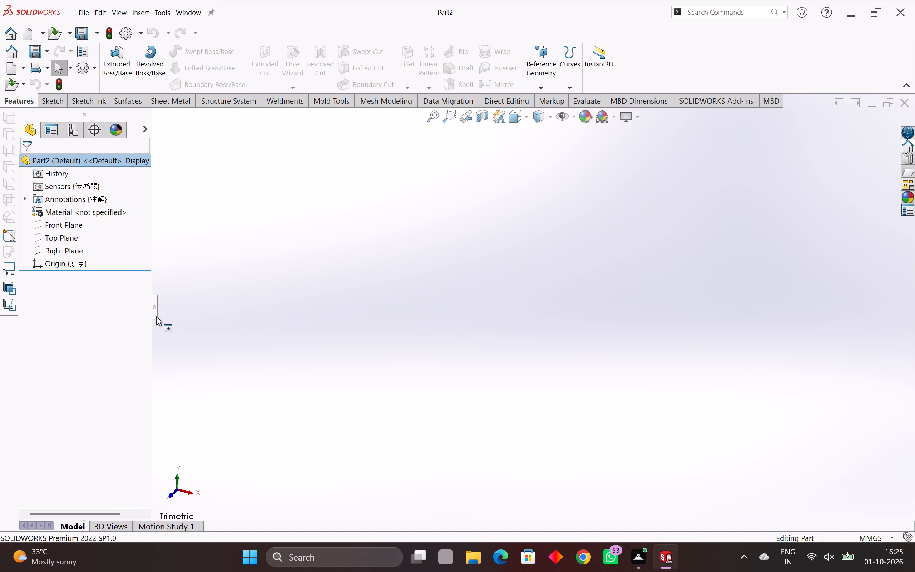
pyautogui.moveTo(156, 316); pyautogui.dragTo(190, 319)
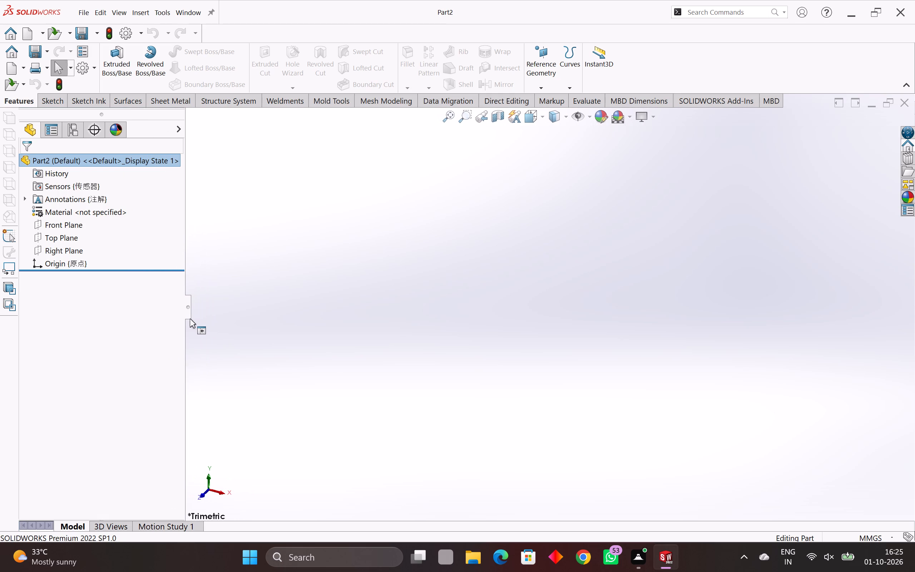
pyautogui.moveTo(190, 319); pyautogui.dragTo(189, 320)
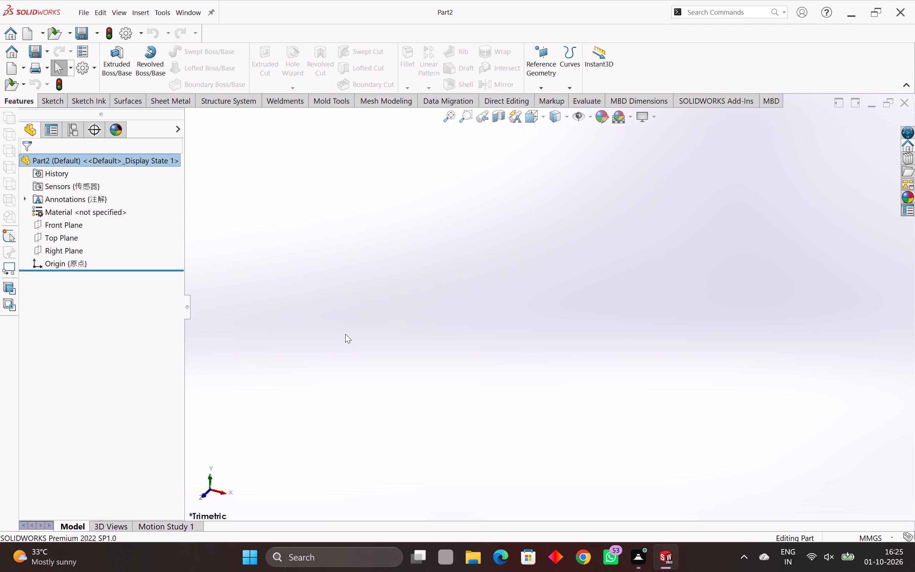
# Start a new sketch on the Front Plane of the new part.
pyautogui.scroll(-4, 352, 345)
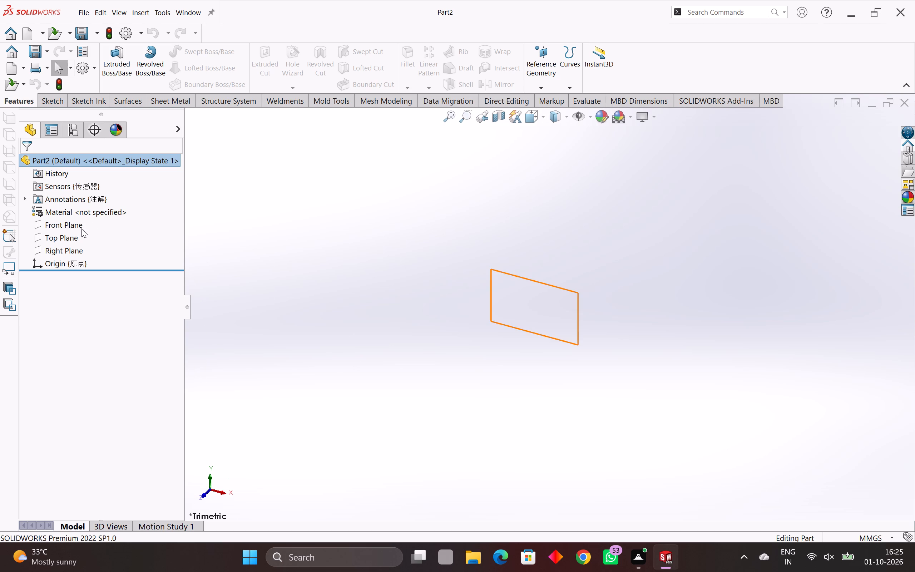
pyautogui.click(75, 232)
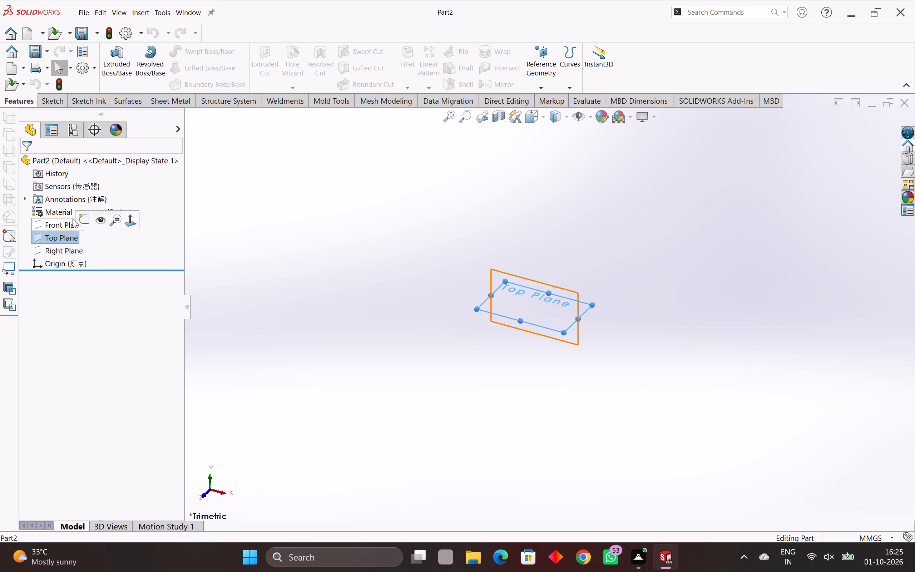
pyautogui.click(61, 223)
pyautogui.click(70, 209)
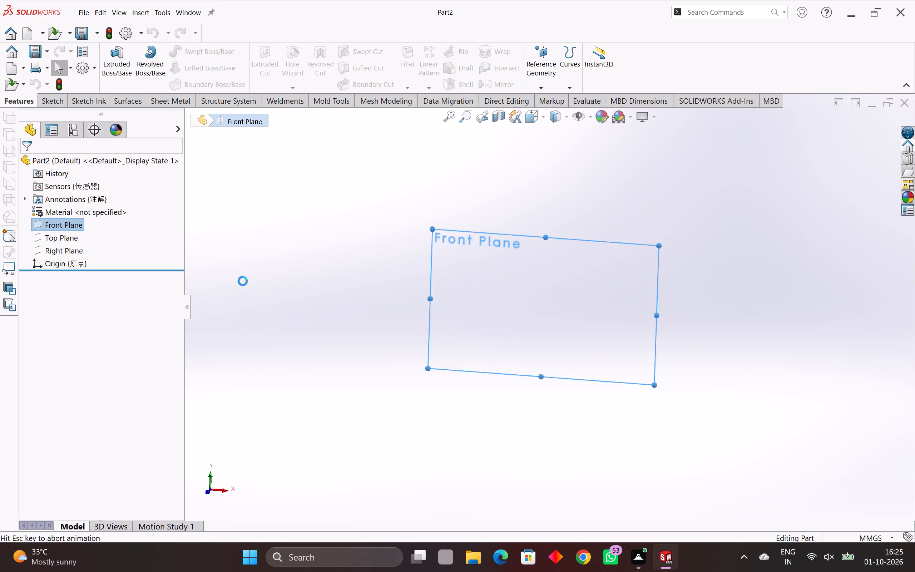
pyautogui.click(508, 300)
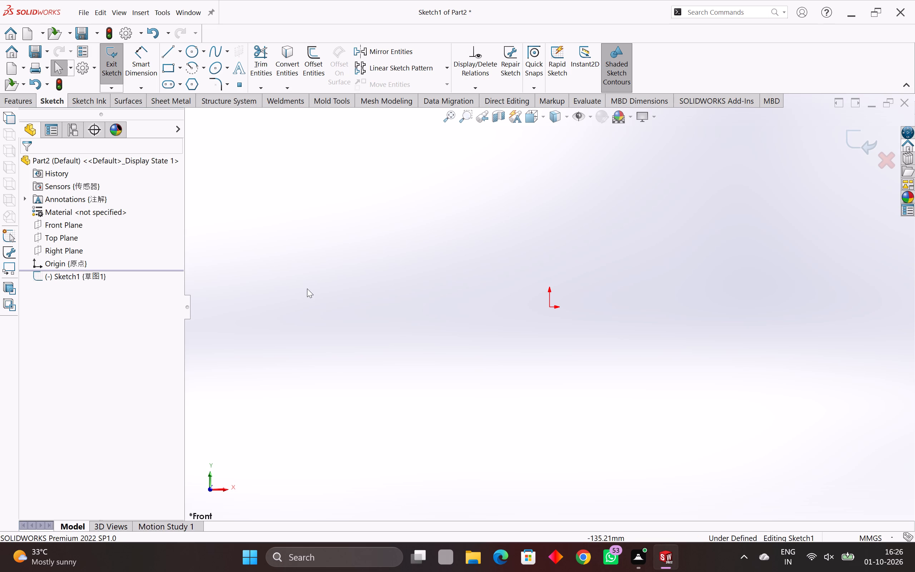
pyautogui.scroll(-2, 307, 289)
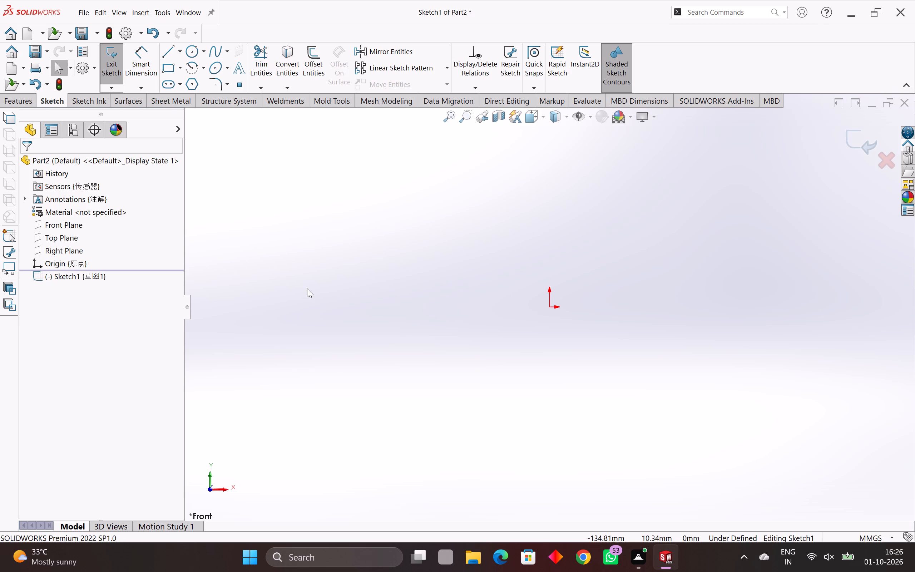
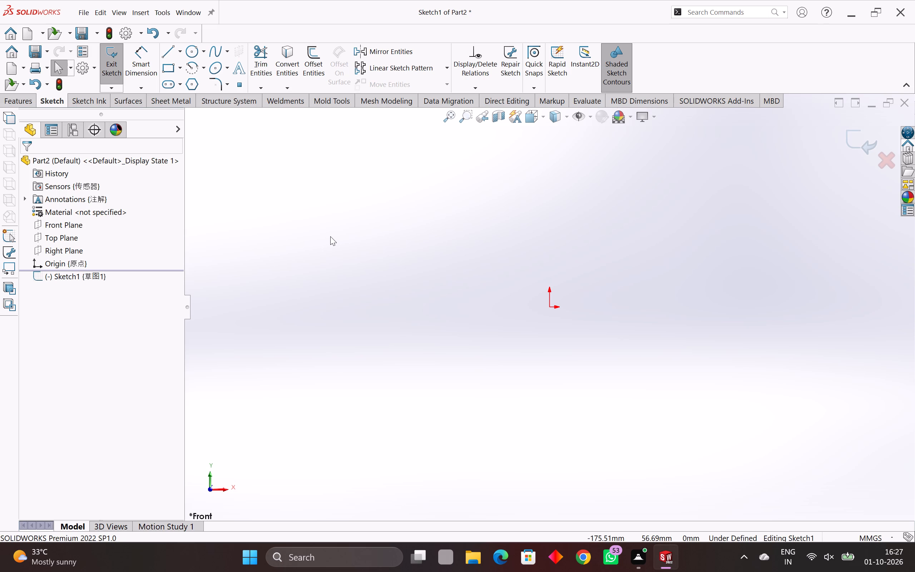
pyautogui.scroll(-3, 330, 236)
# Sketch a horizontal construction centerline passing through the origin and extending to both sides of it.
pyautogui.click(178, 51)
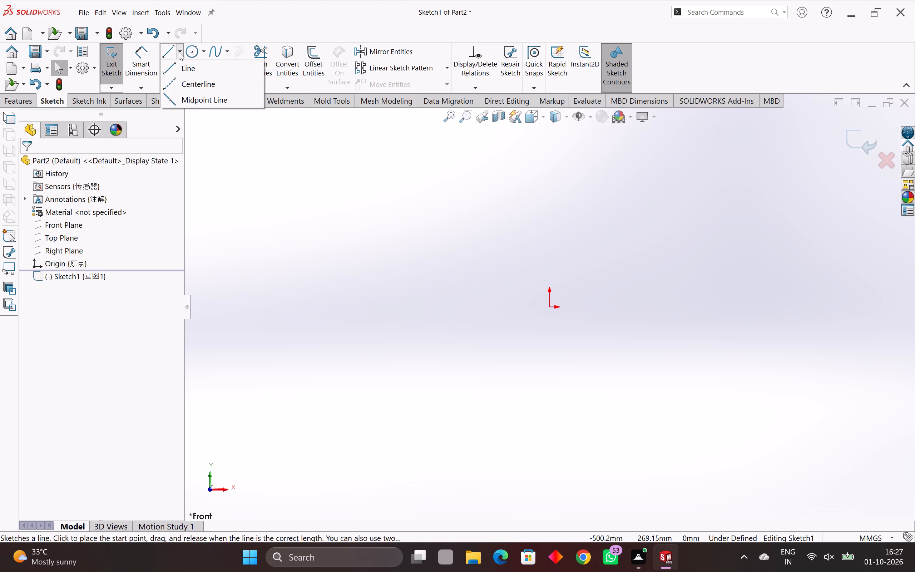
pyautogui.click(210, 88)
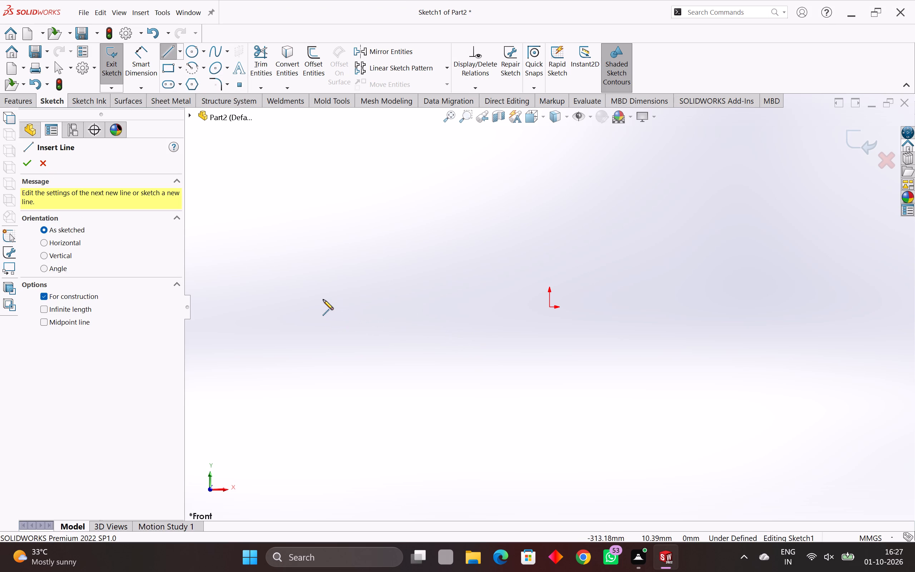
pyautogui.click(343, 307)
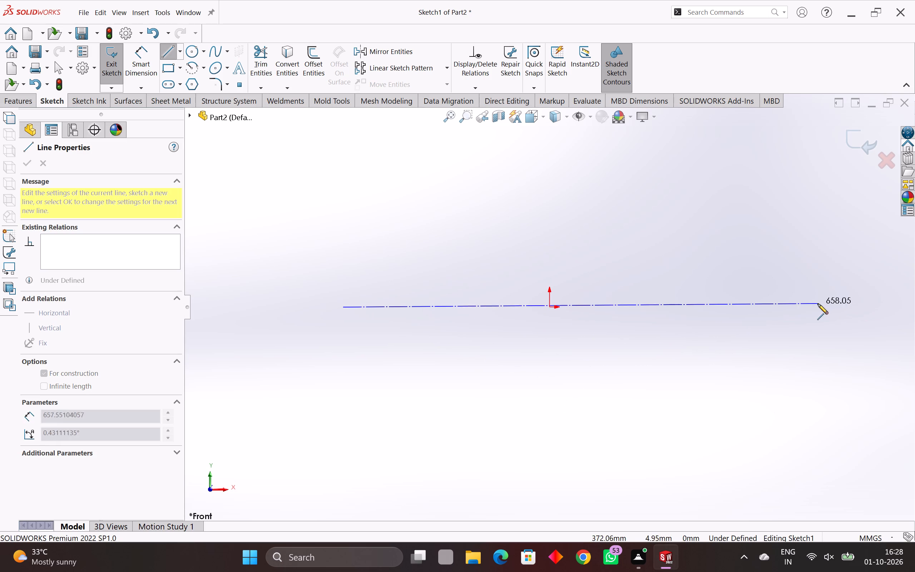
pyautogui.click(769, 308)
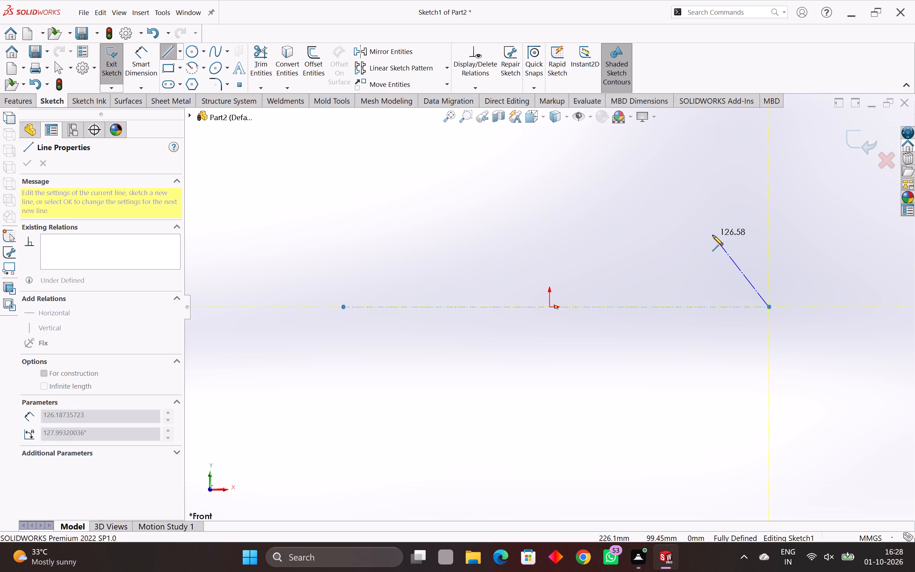
pyautogui.press('space')
pyautogui.press('space')
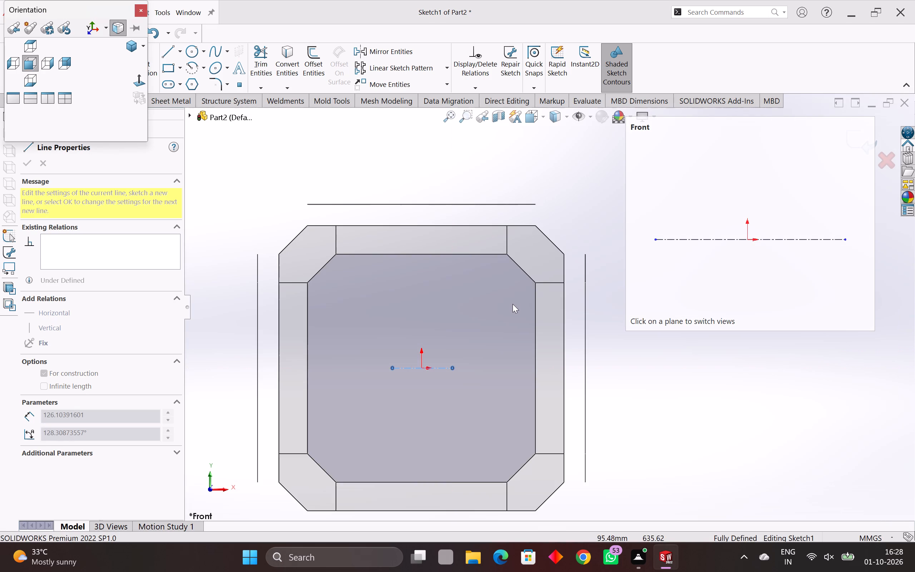
pyautogui.press('Escape')
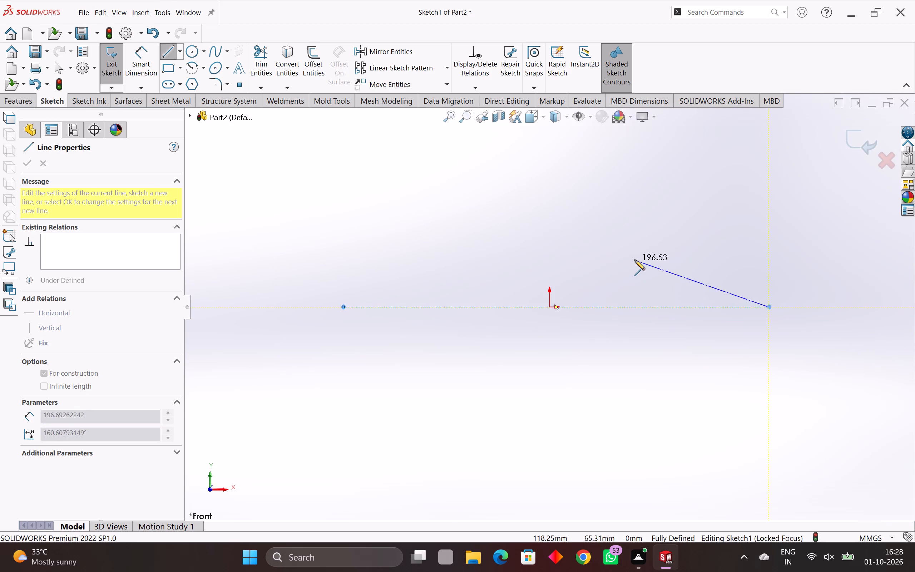
pyautogui.press('Escape')
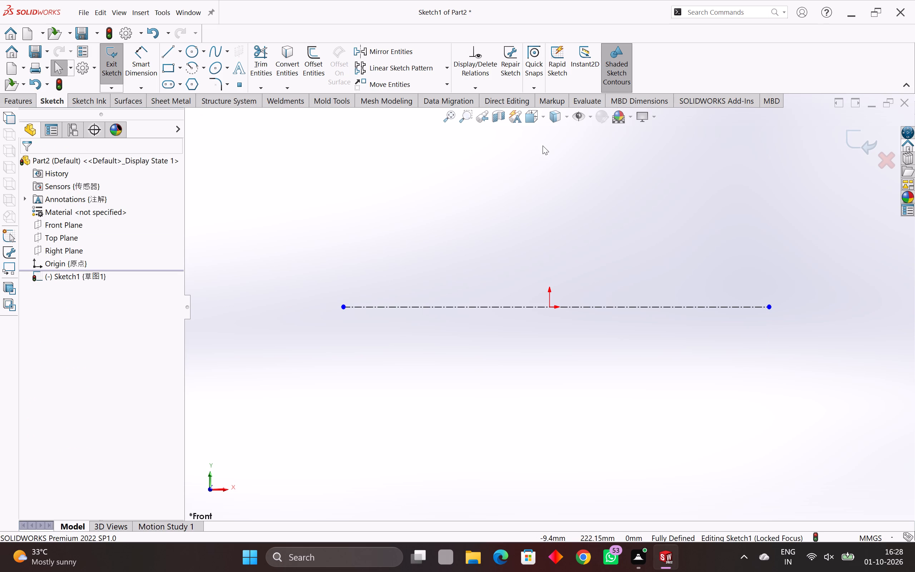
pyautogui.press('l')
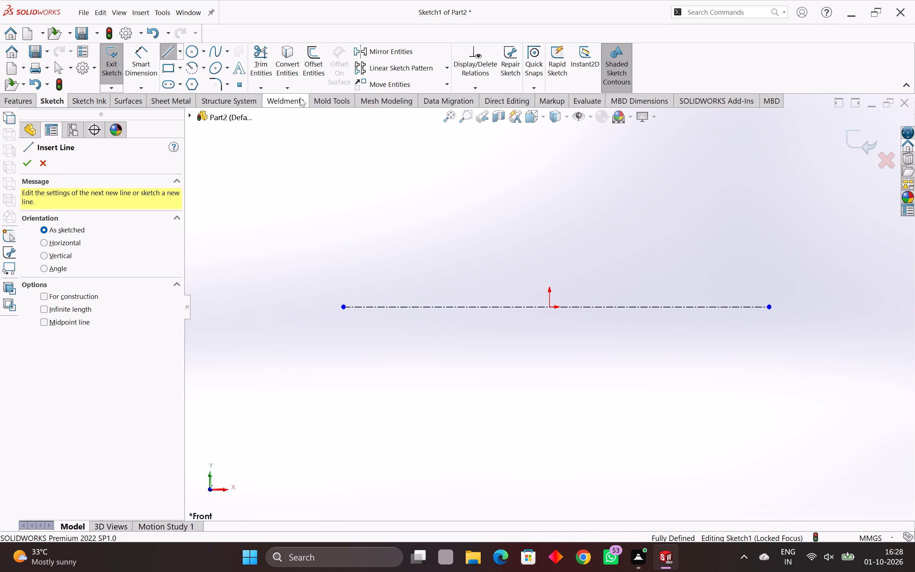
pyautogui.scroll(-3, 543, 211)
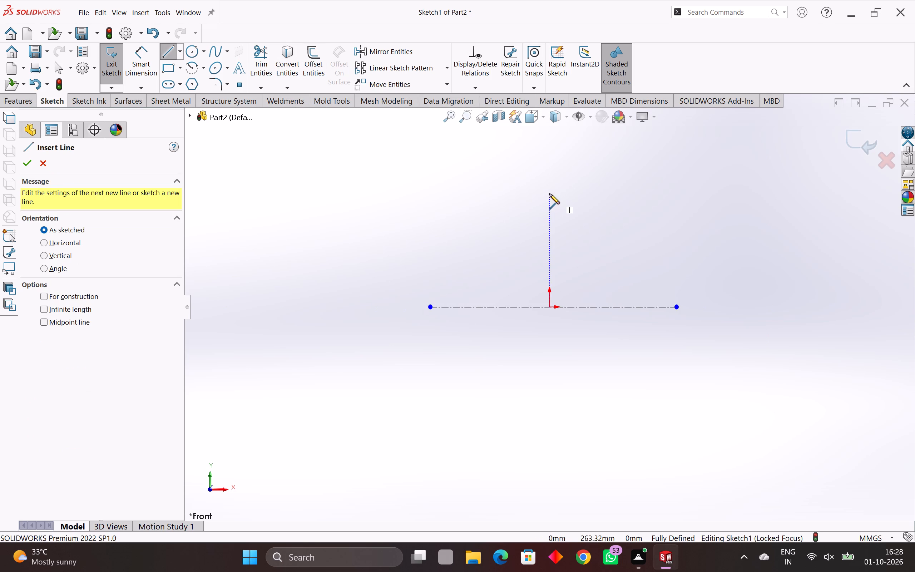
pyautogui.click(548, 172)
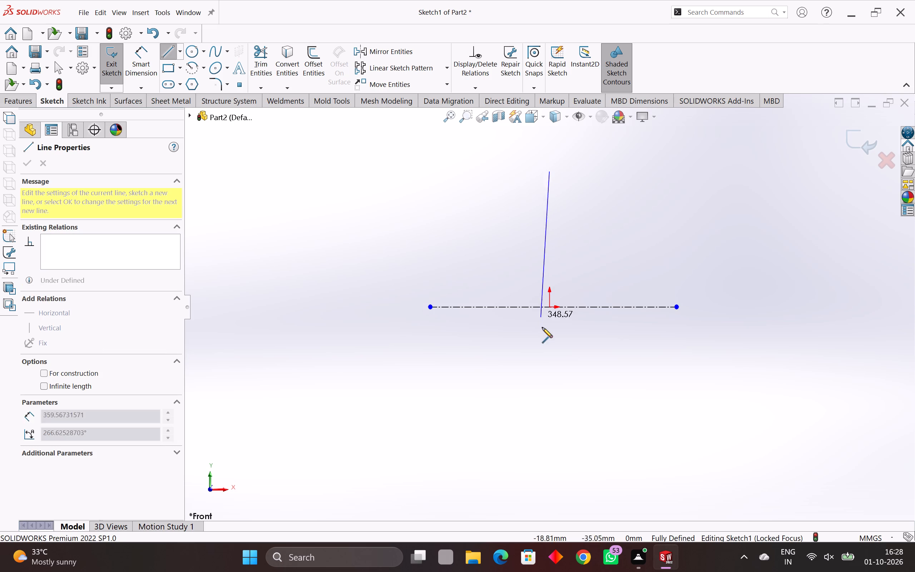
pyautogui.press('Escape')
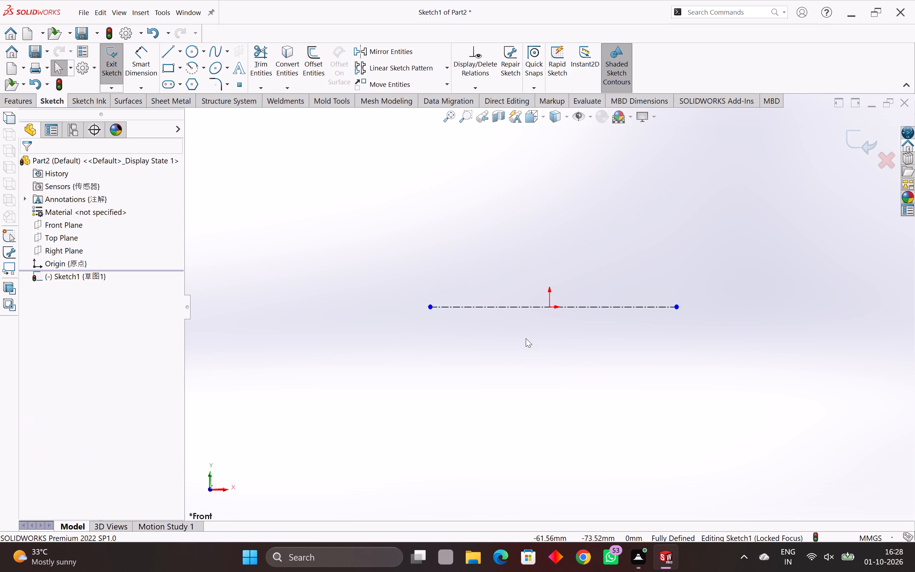
# Sketch a vertical construction centerline about 665 mm long through the origin, crossing the horizontal centerline.
pyautogui.click(179, 51)
pyautogui.click(192, 85)
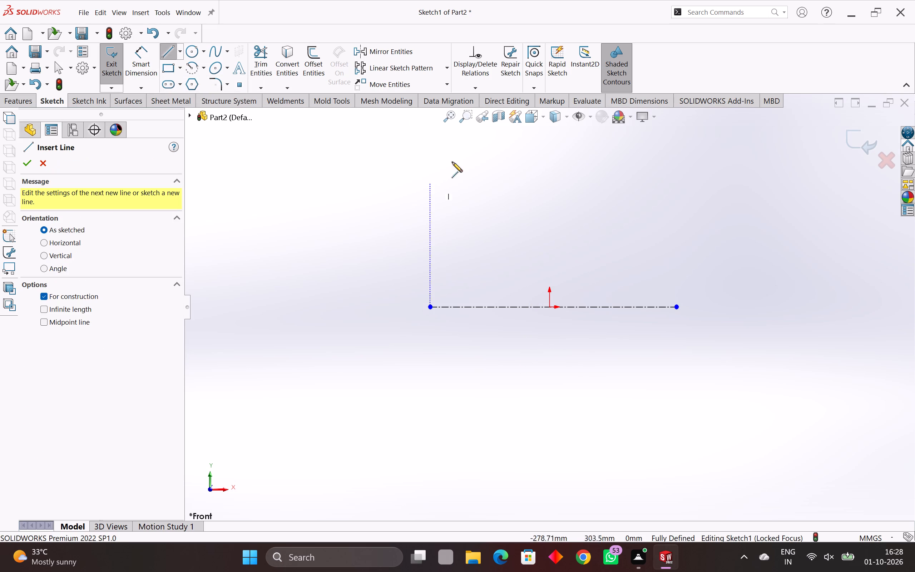
pyautogui.click(551, 138)
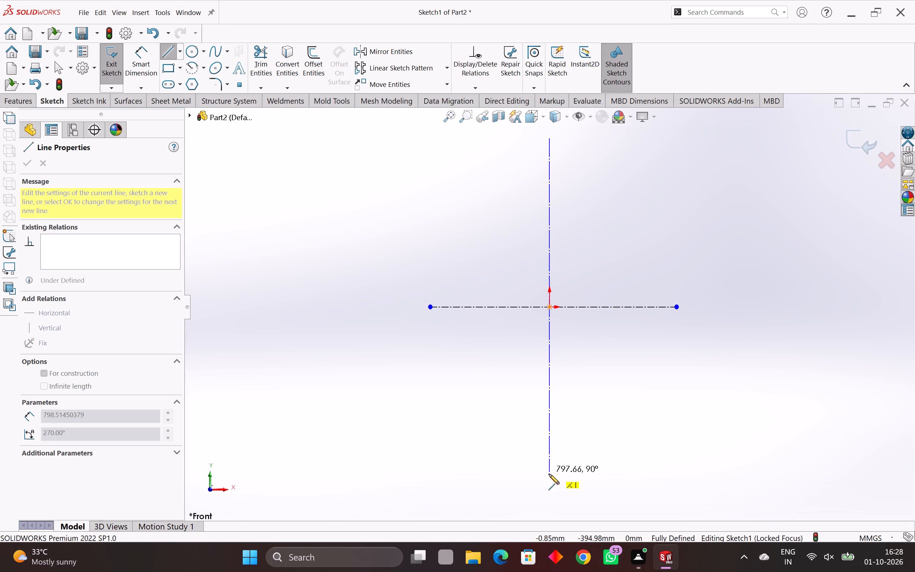
pyautogui.click(549, 416)
pyautogui.press('Escape')
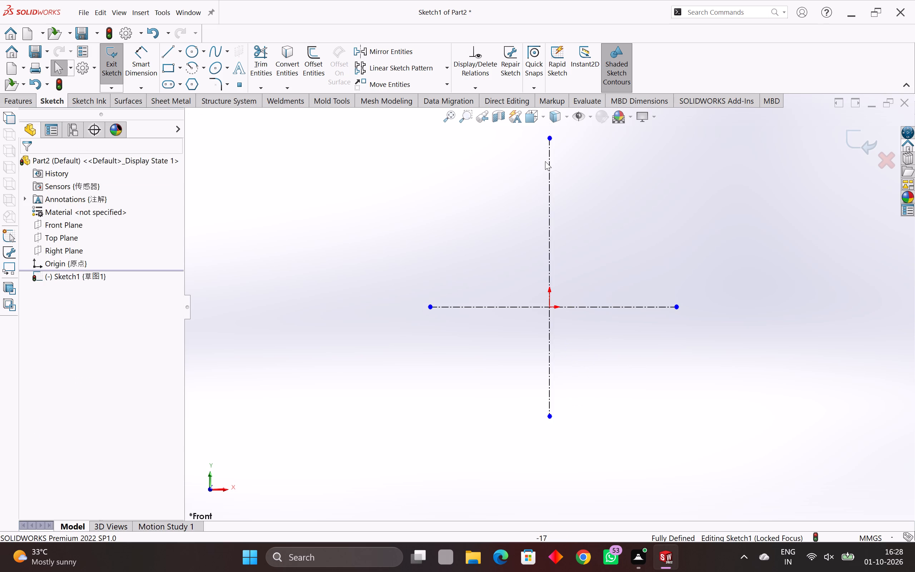
# Shorten the vertical centerline by moving its upper endpoint down to about 272 mm above the origin.
pyautogui.moveTo(549, 138); pyautogui.dragTo(549, 141)
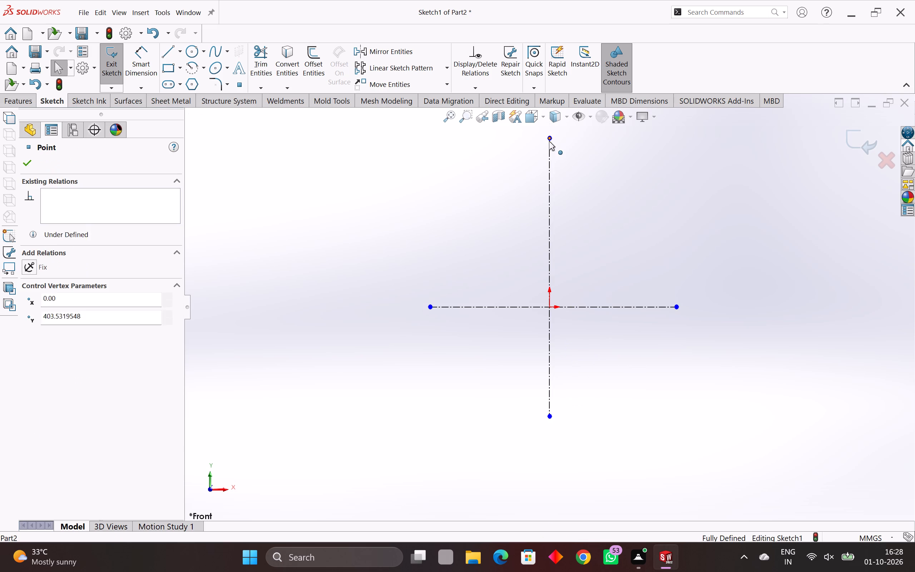
pyautogui.moveTo(549, 141); pyautogui.dragTo(547, 193)
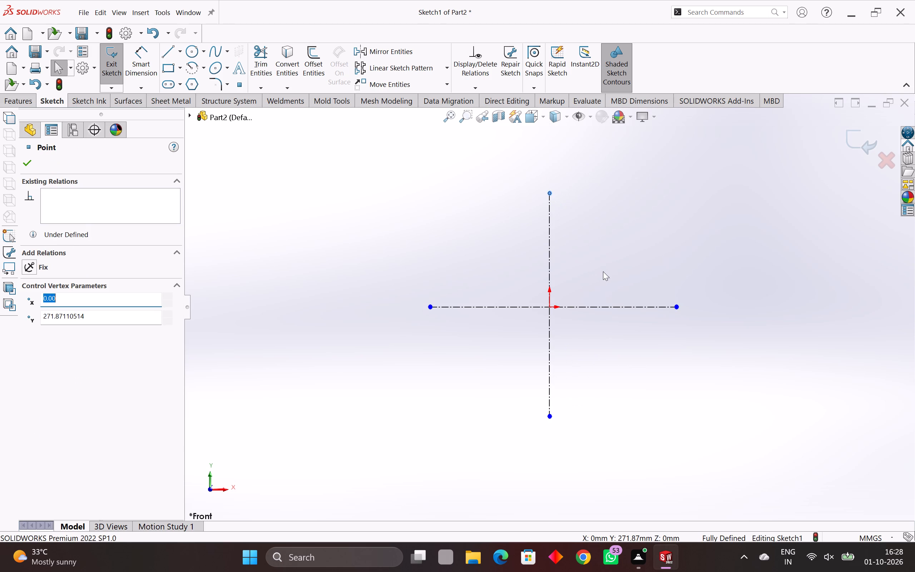
pyautogui.press('Escape')
pyautogui.press('Escape')
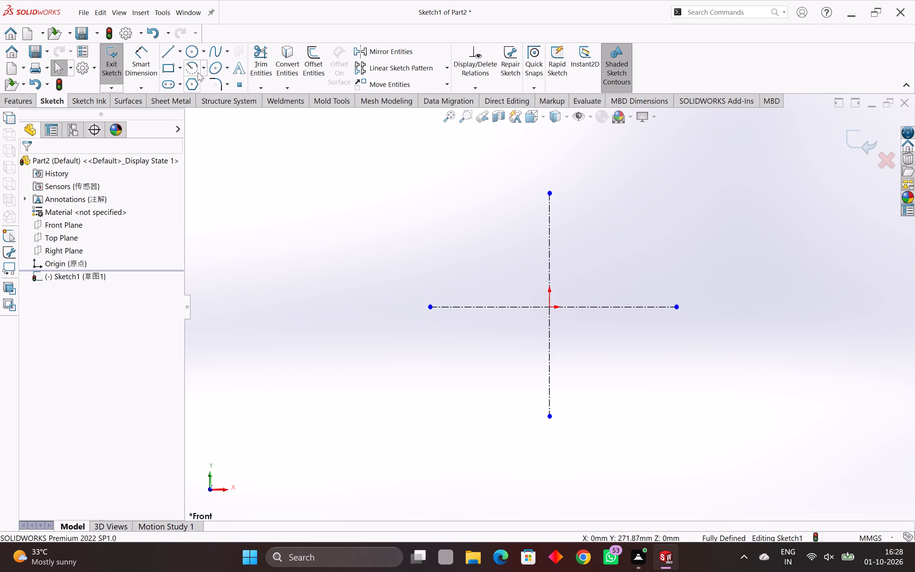
# Sketch a six-point wavy spline with two crests across the centerlines, from about X -285, Y -174 mm to about X 304, Y -174 mm.
pyautogui.click(211, 54)
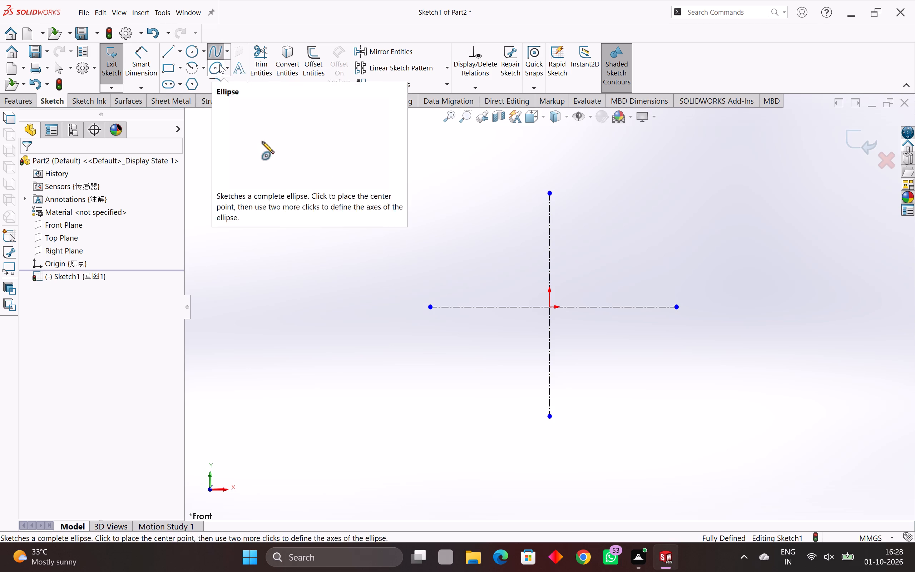
pyautogui.click(218, 55)
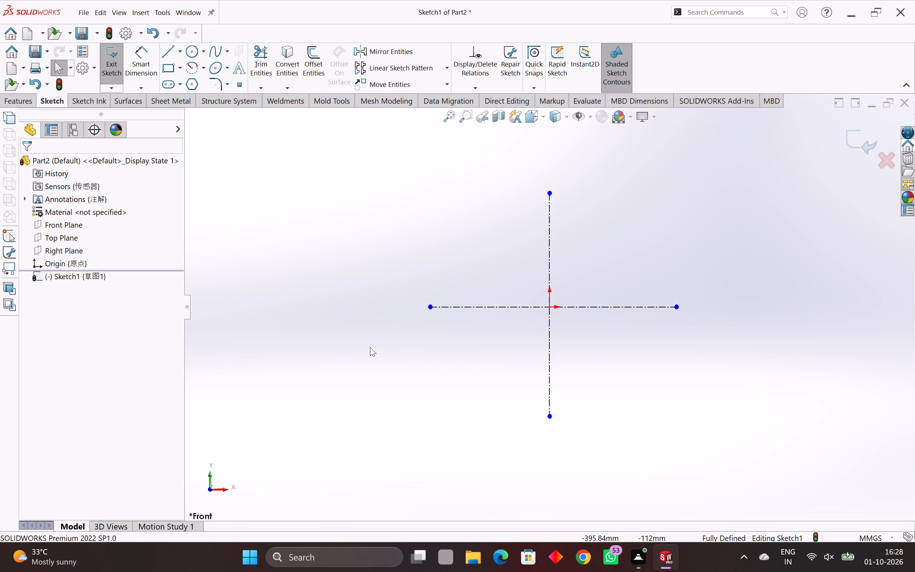
pyautogui.click(216, 48)
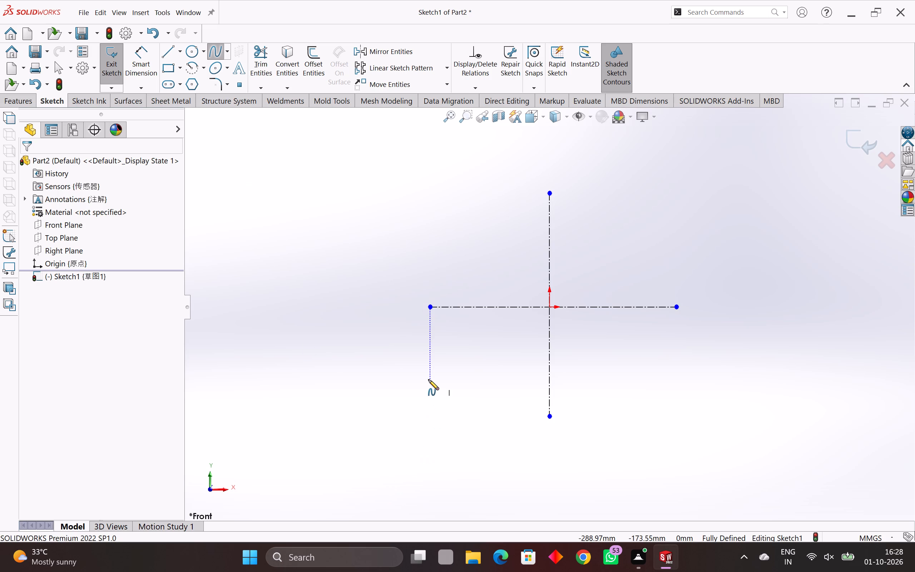
pyautogui.moveTo(429, 380); pyautogui.dragTo(459, 279)
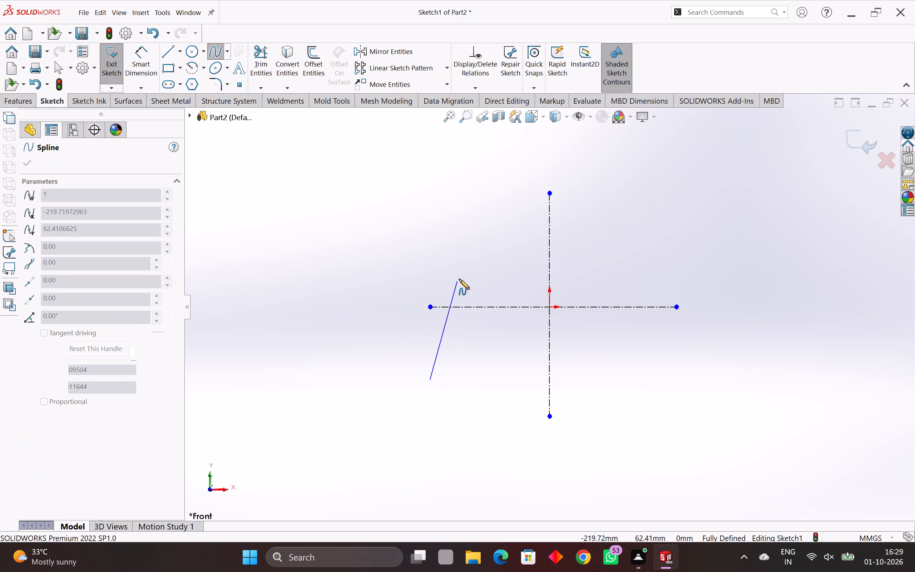
pyautogui.moveTo(459, 279); pyautogui.dragTo(484, 250)
pyautogui.click(484, 250)
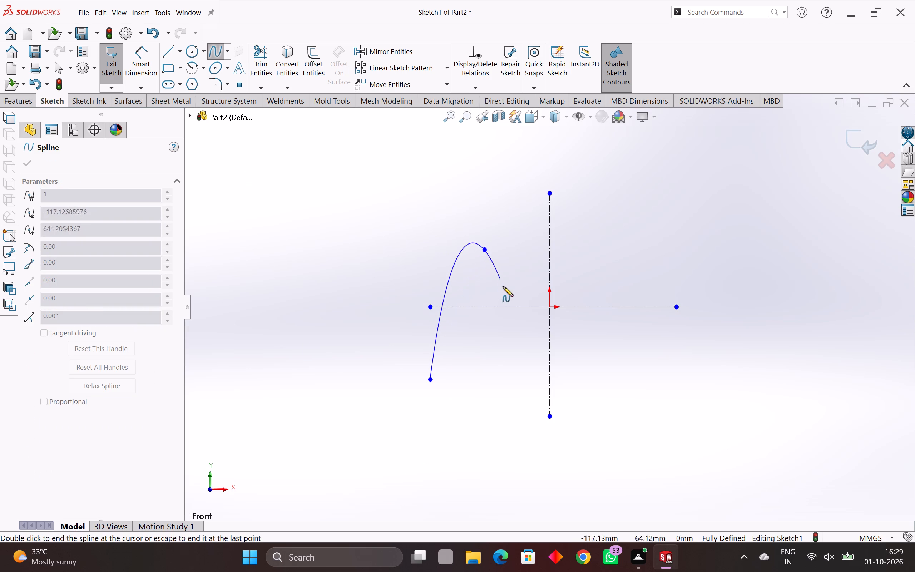
pyautogui.click(533, 381)
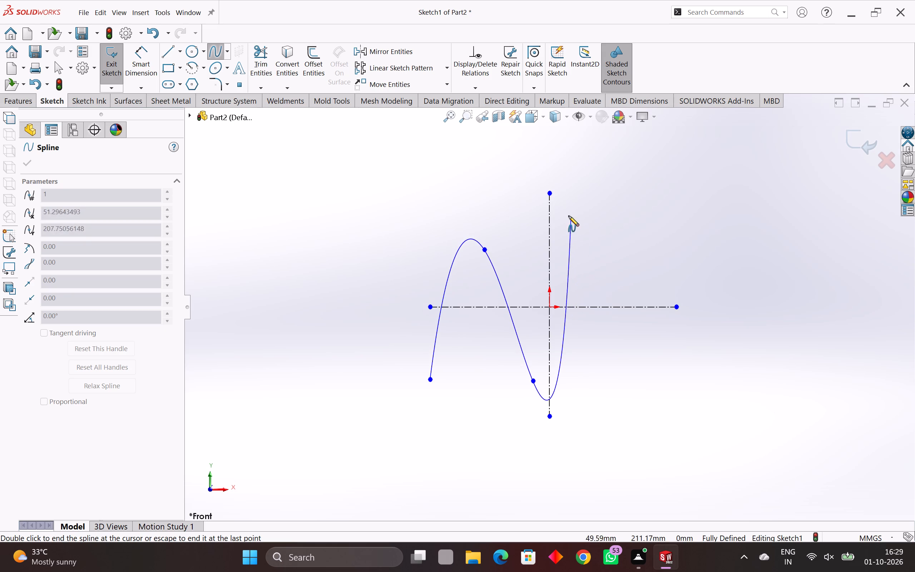
pyautogui.click(589, 232)
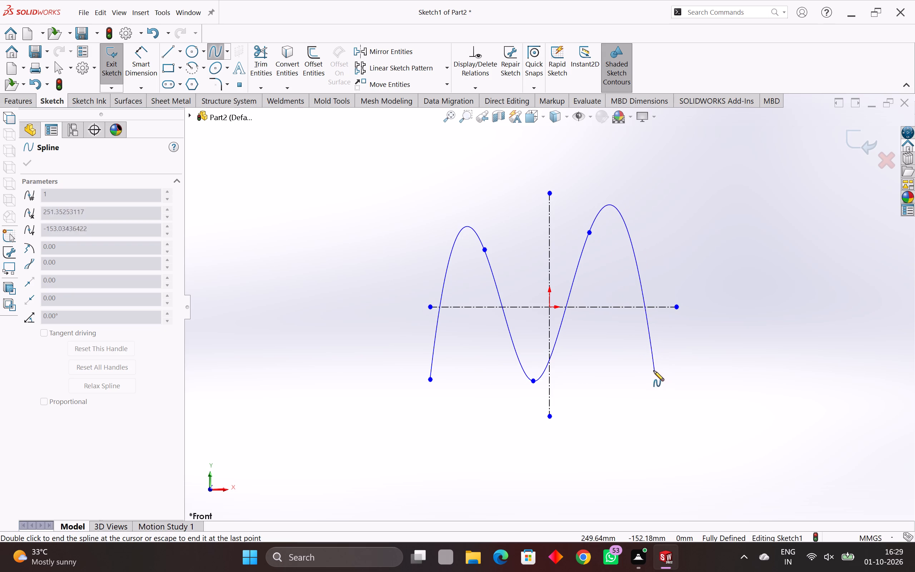
pyautogui.click(626, 331)
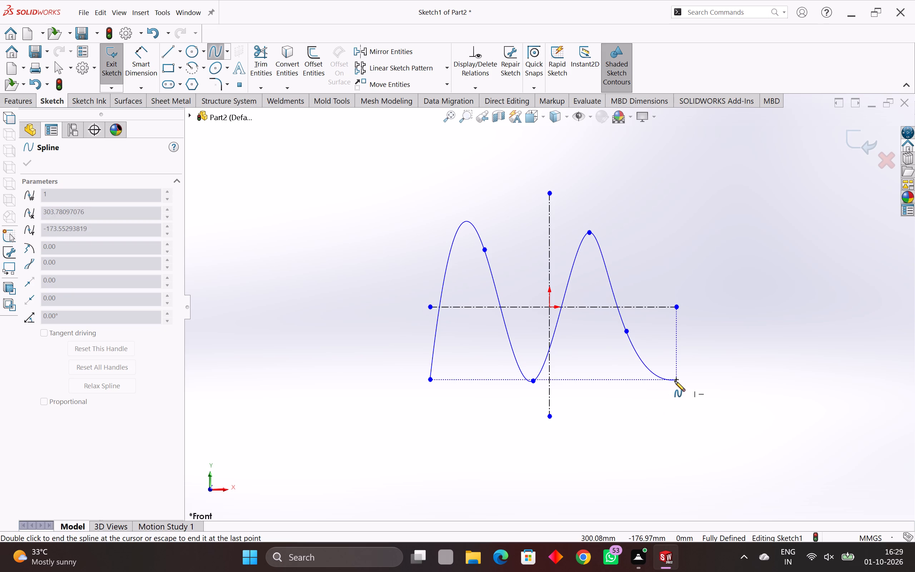
pyautogui.click(675, 381)
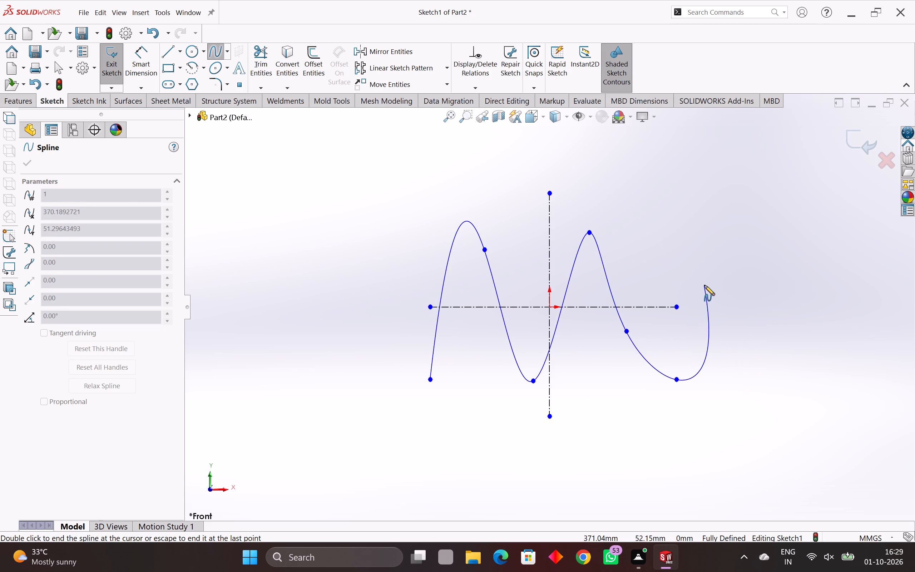
pyautogui.press('Escape')
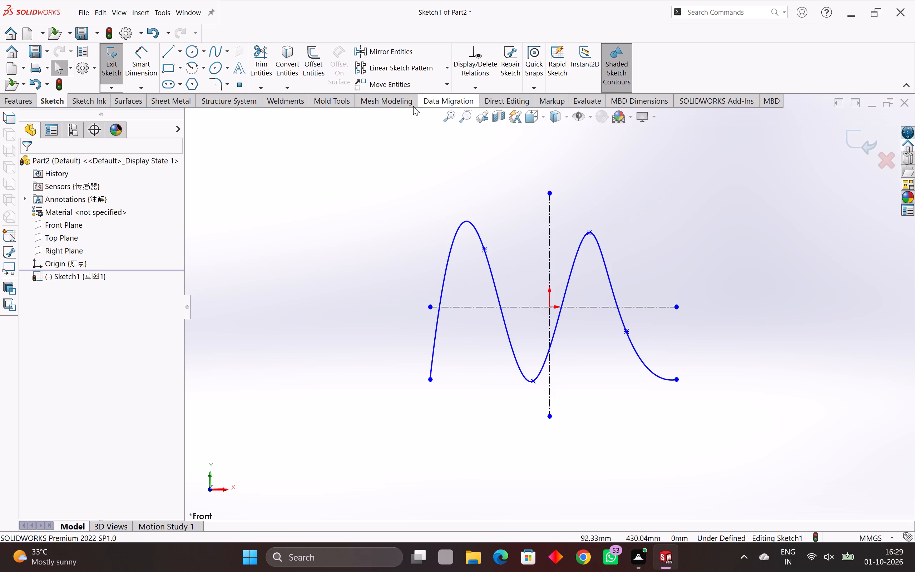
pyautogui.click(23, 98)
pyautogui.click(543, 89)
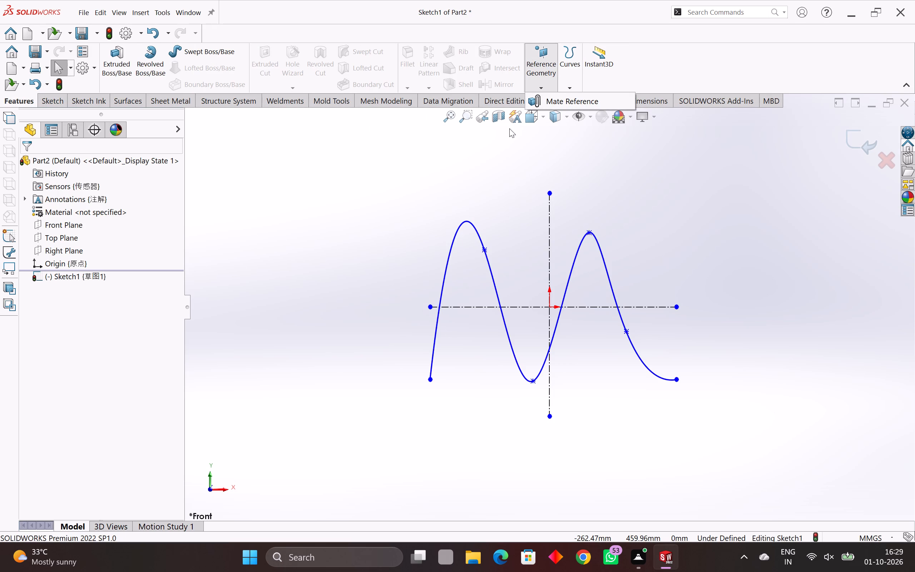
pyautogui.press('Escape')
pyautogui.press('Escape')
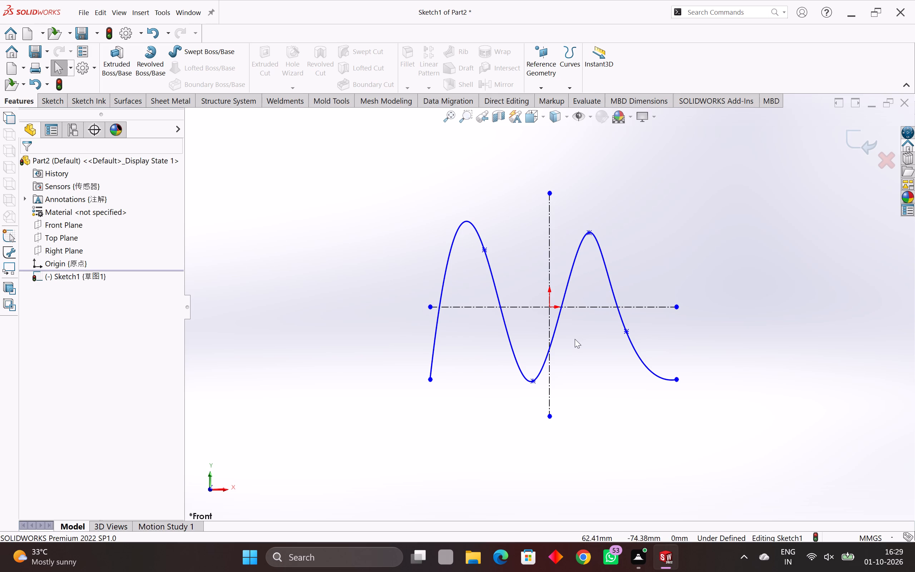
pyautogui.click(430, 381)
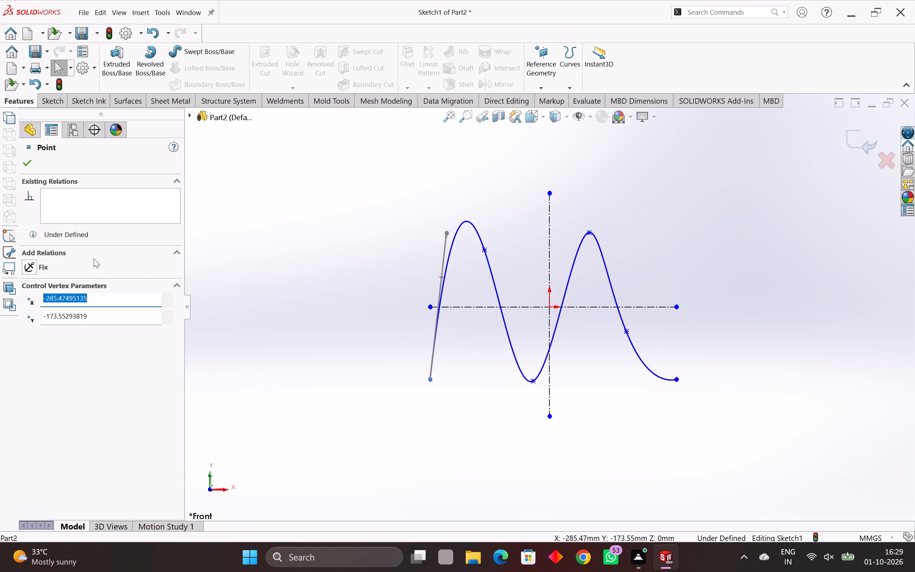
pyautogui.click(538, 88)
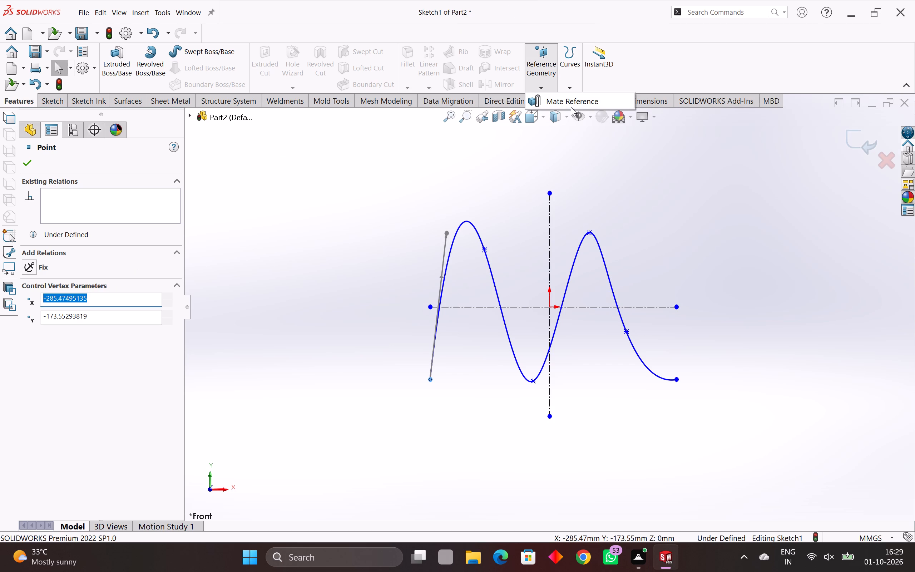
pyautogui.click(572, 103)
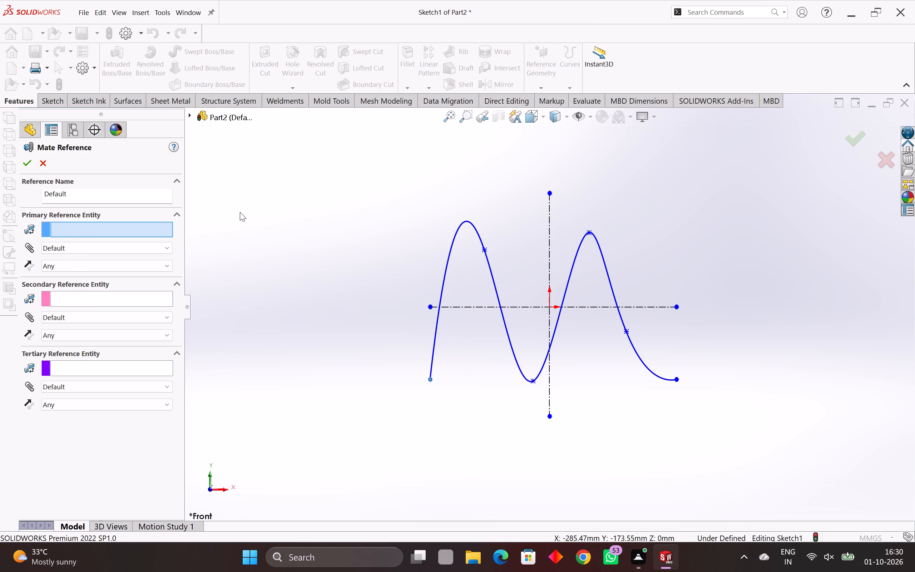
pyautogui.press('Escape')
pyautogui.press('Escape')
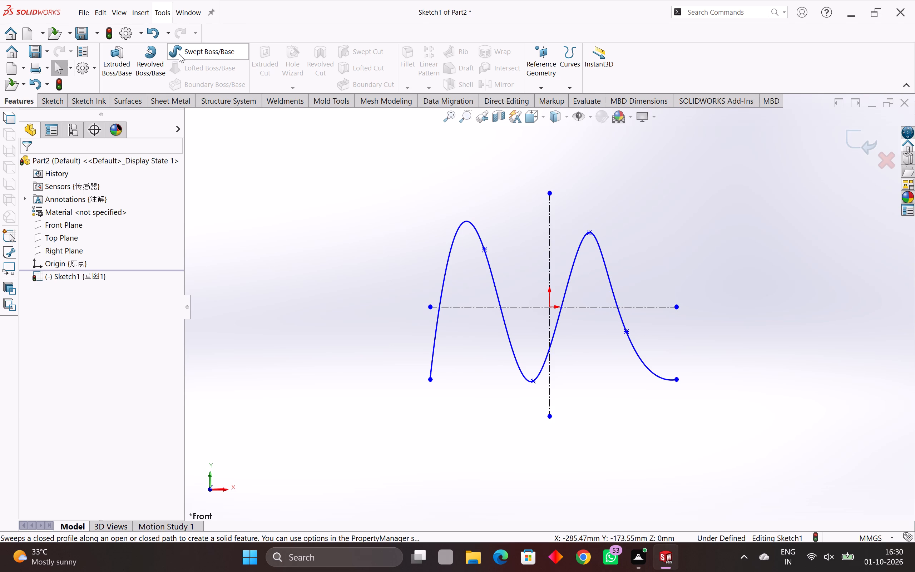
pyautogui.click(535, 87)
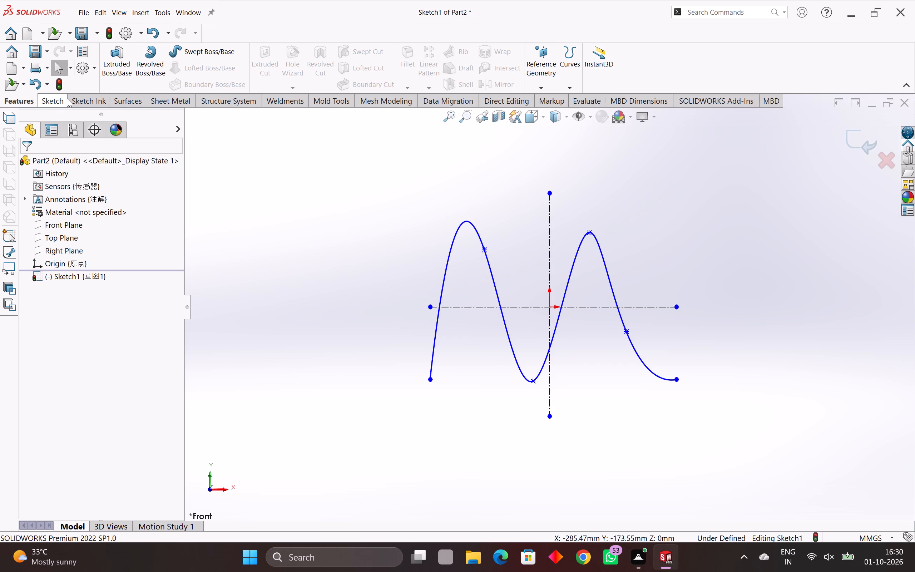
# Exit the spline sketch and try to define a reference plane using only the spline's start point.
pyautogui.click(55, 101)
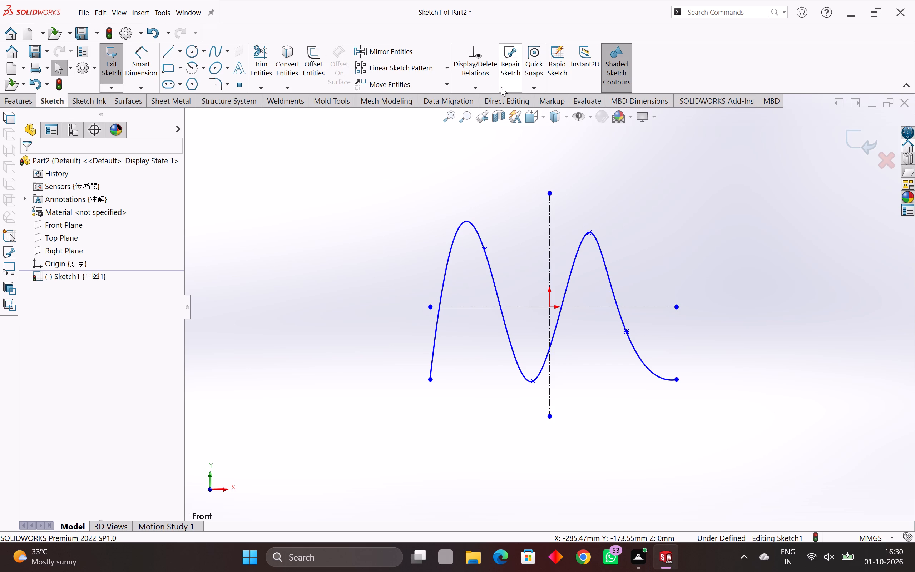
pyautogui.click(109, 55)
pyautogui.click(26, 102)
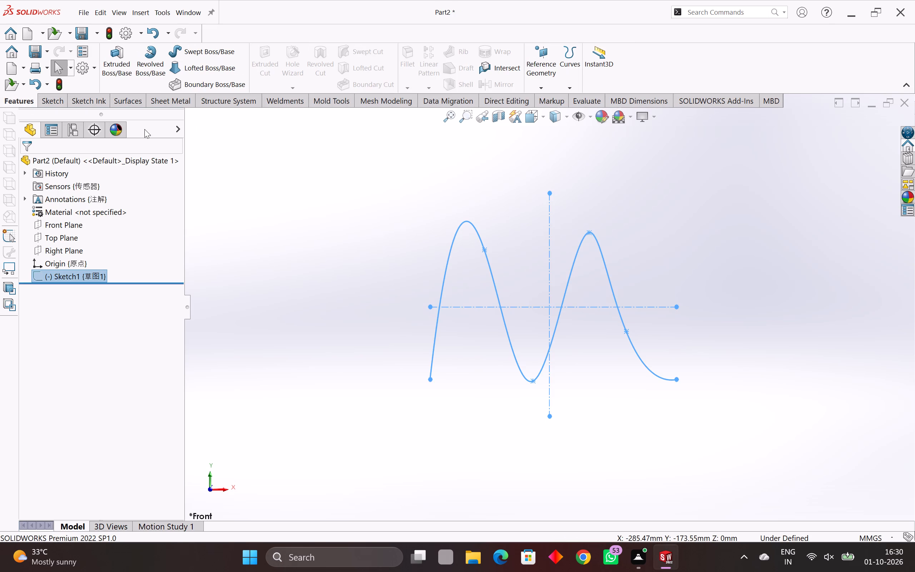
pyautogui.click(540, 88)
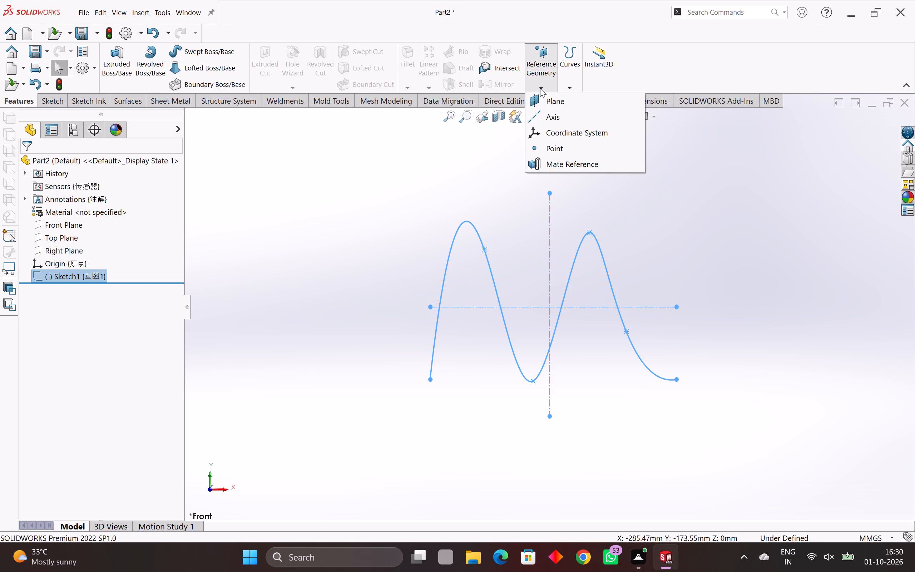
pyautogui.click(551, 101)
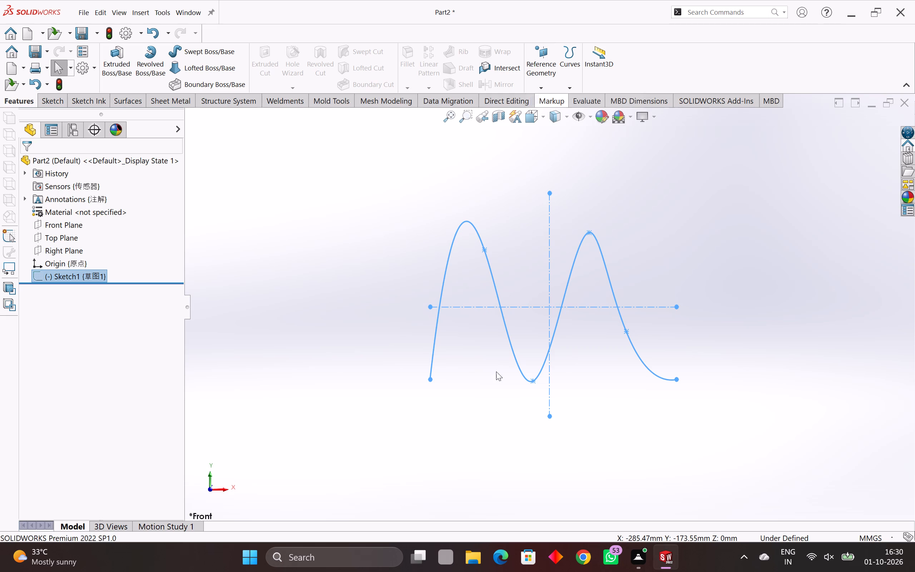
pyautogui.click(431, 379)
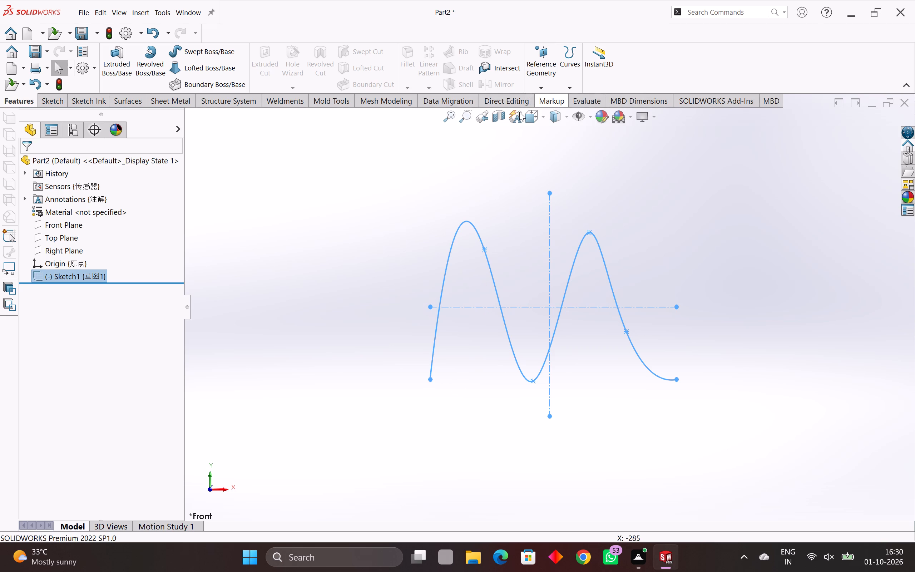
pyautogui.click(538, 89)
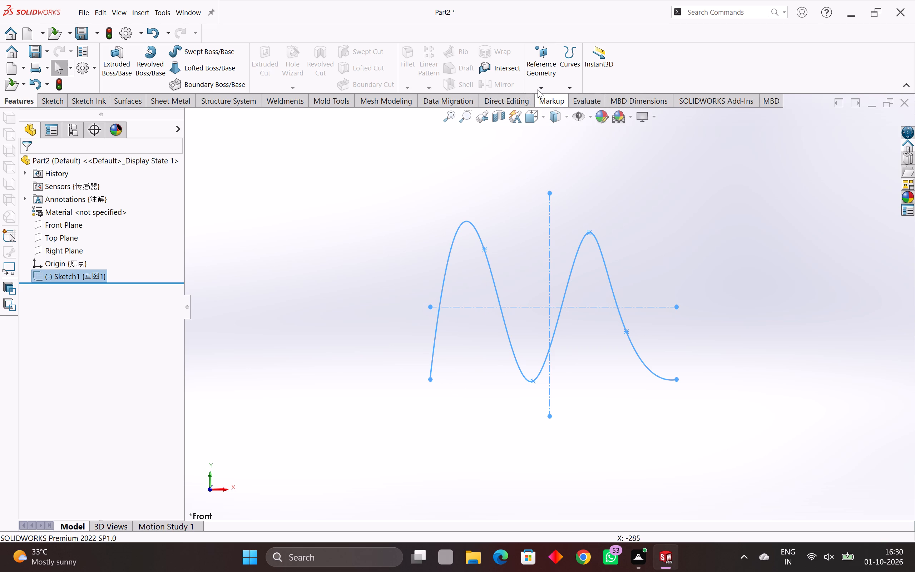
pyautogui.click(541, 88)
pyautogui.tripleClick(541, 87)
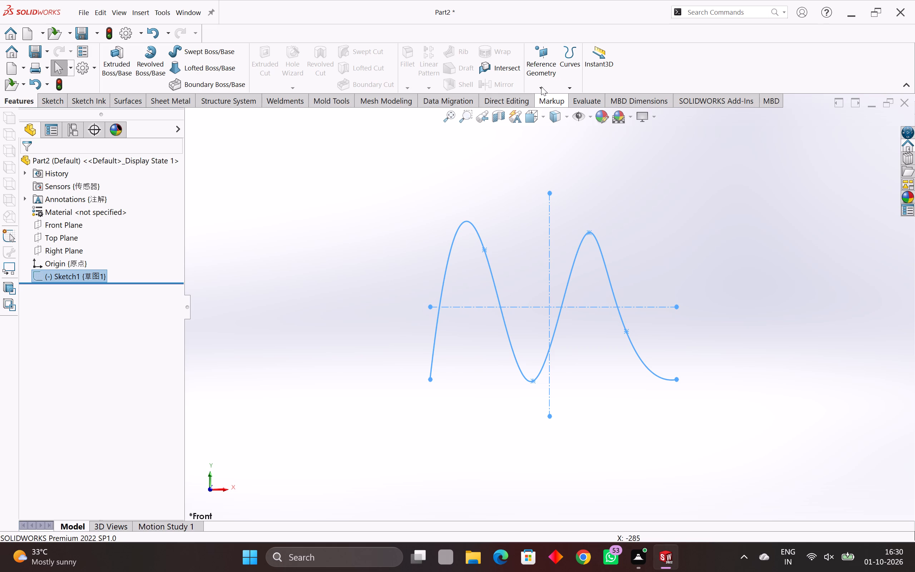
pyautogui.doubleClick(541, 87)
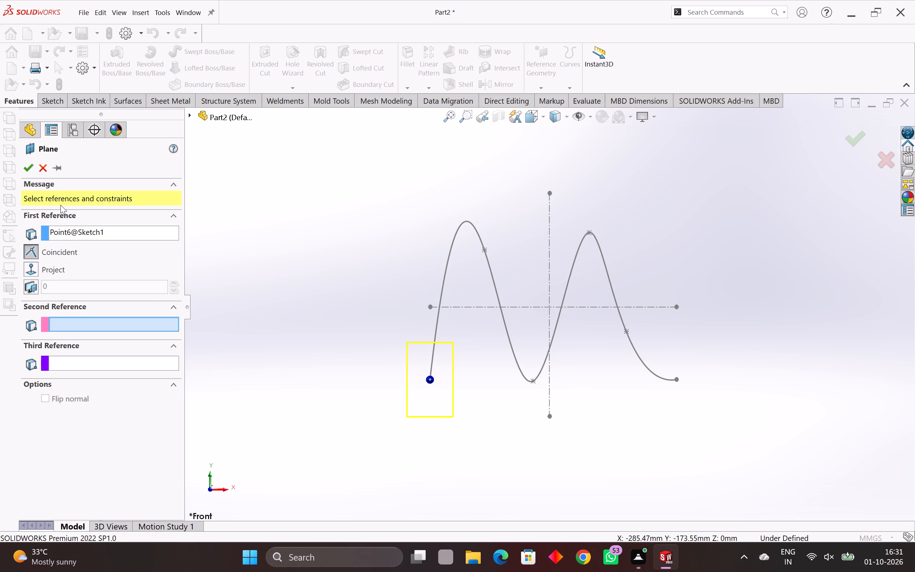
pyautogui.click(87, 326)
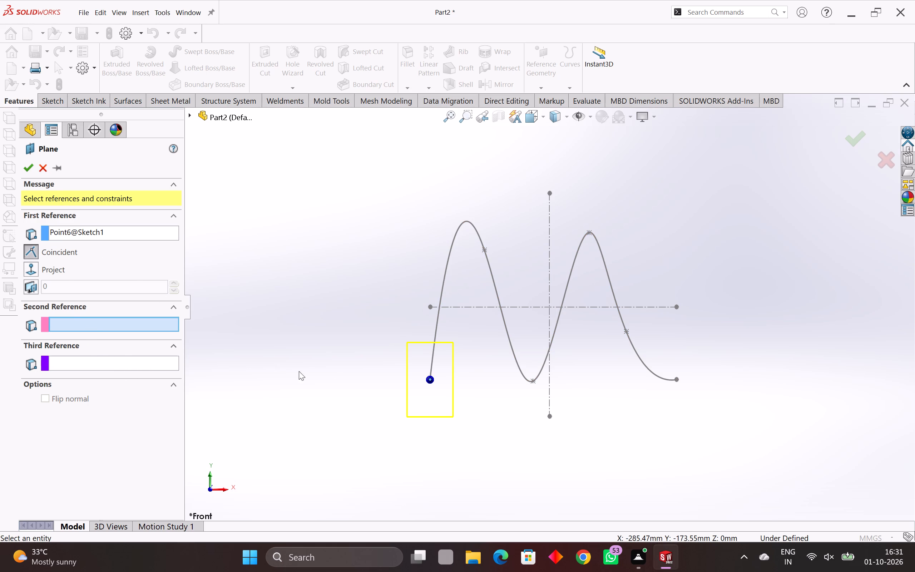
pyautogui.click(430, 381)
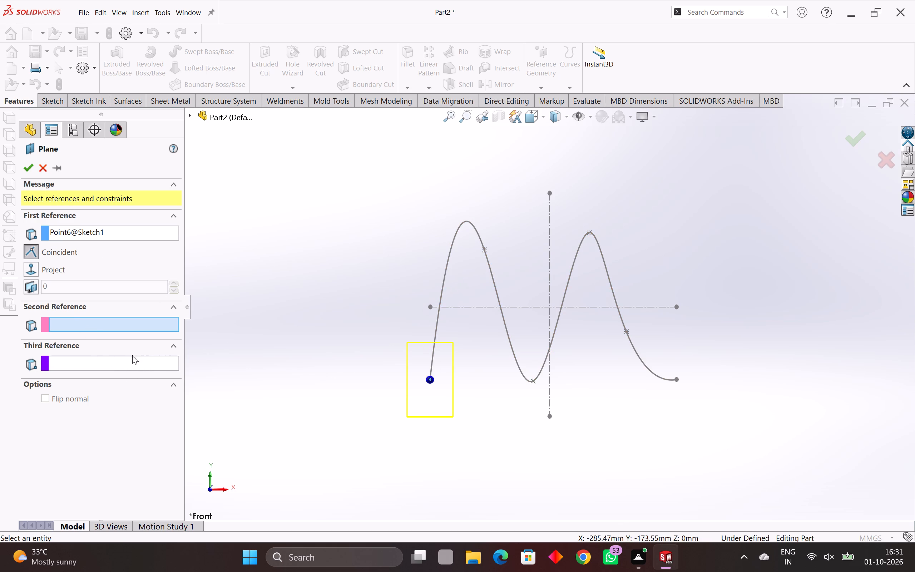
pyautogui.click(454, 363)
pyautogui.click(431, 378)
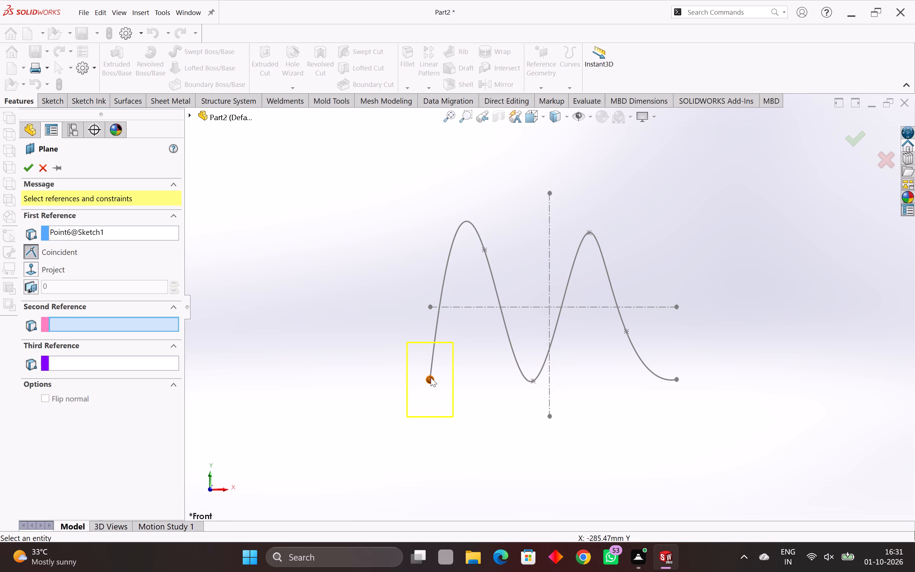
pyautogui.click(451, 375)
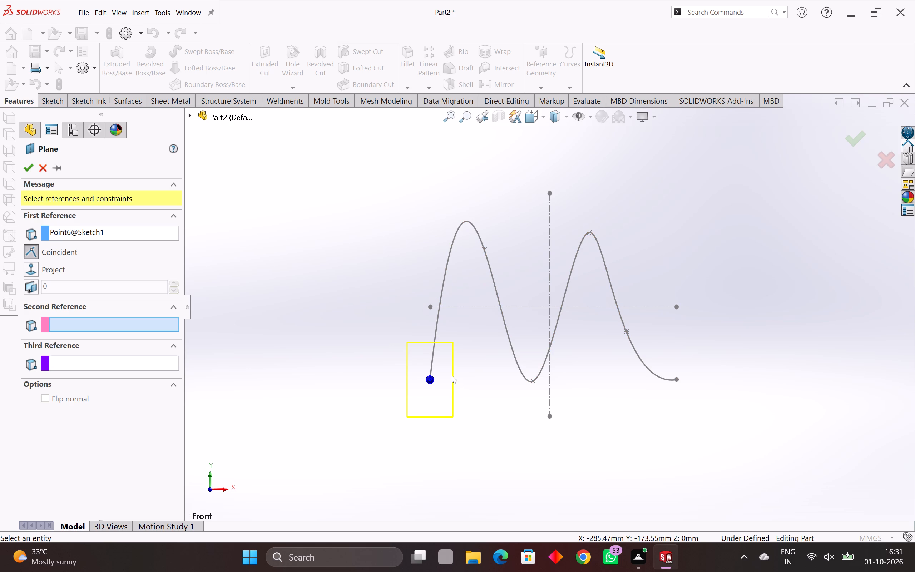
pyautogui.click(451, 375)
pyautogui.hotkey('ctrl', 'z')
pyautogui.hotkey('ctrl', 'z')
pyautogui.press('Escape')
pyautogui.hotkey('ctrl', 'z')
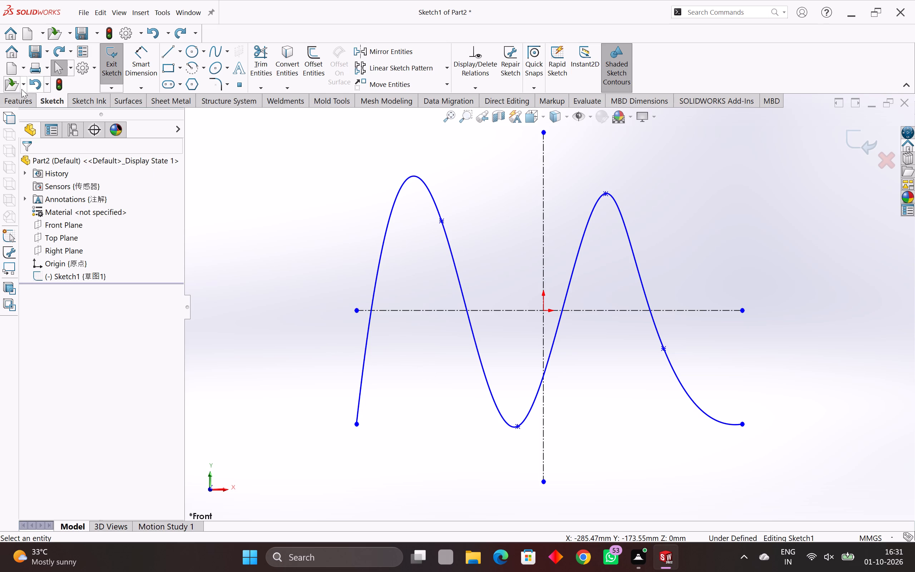
# Exit the sketch and create a reference plane perpendicular to the spline and coincident with its start point.
pyautogui.click(114, 55)
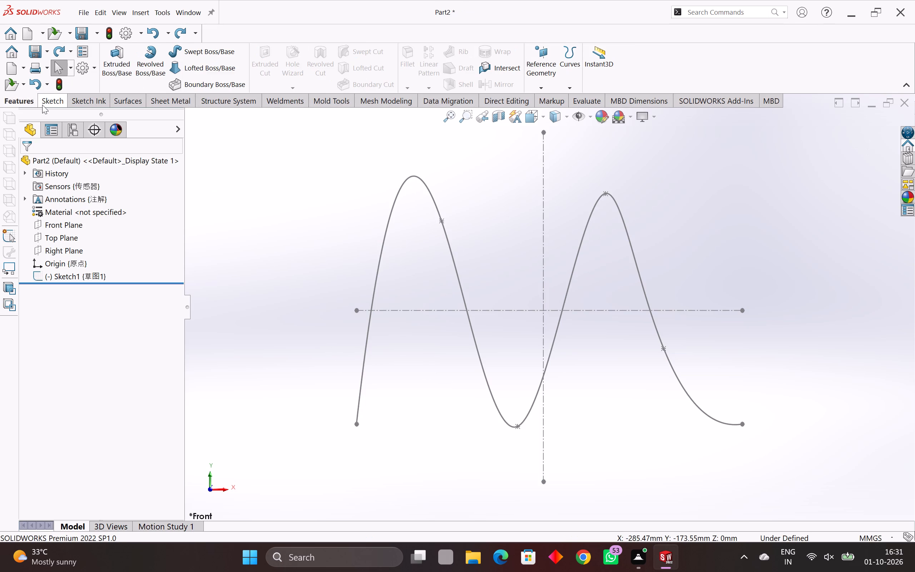
pyautogui.click(23, 99)
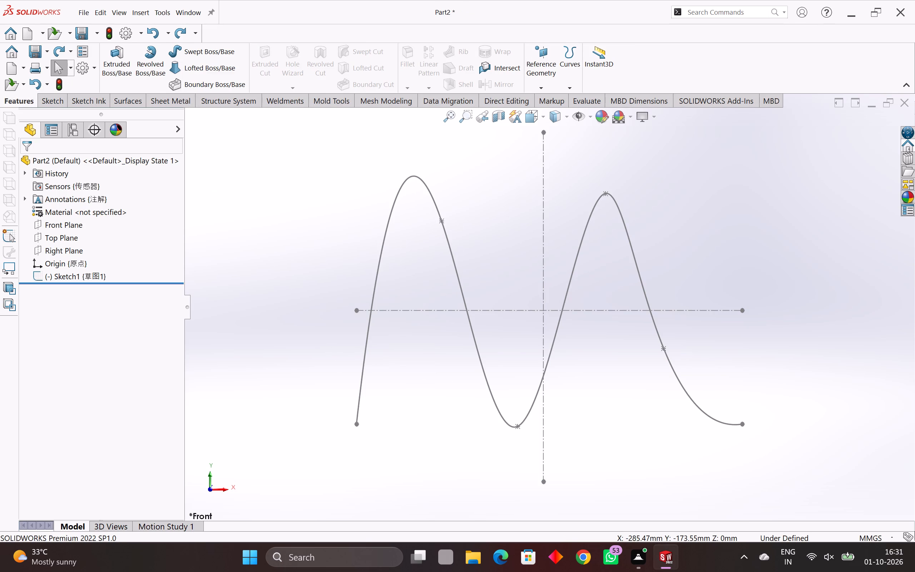
pyautogui.click(543, 88)
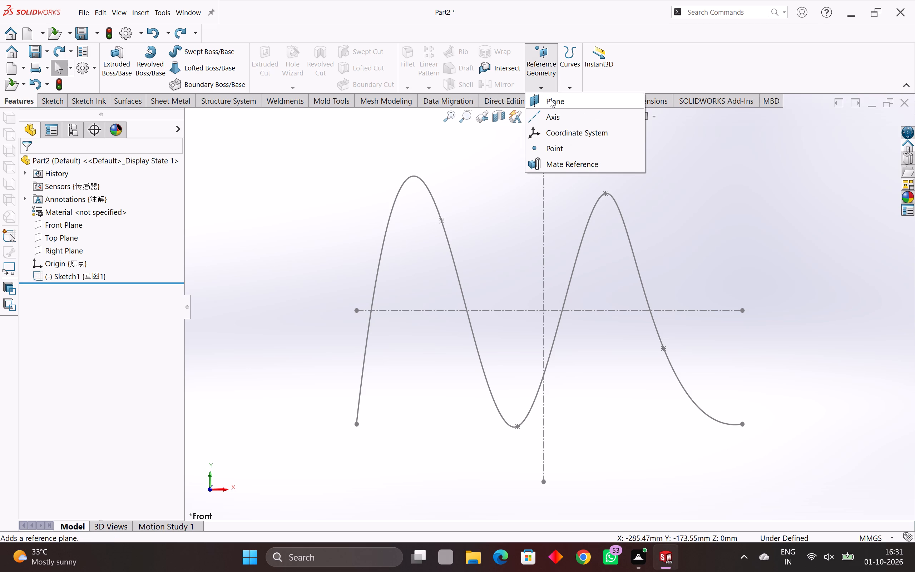
pyautogui.click(552, 102)
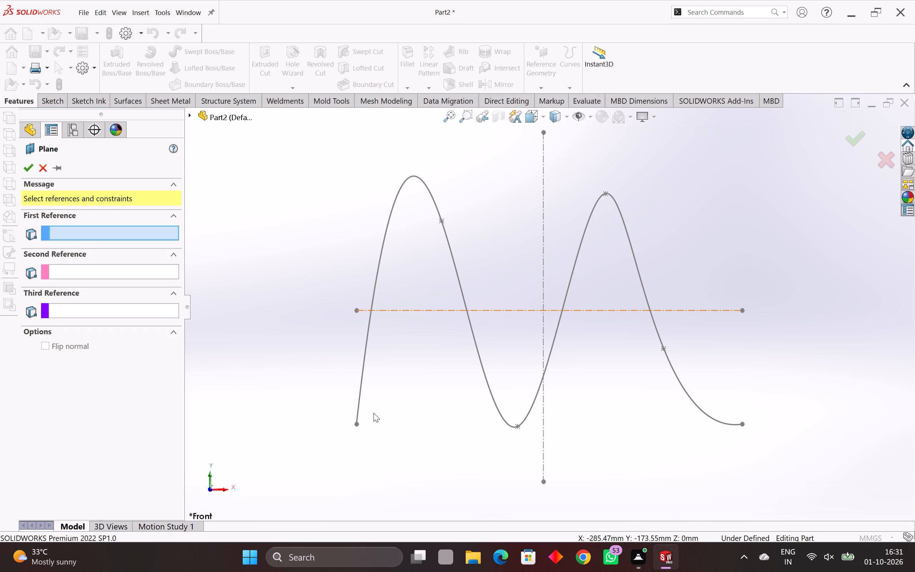
pyautogui.click(455, 273)
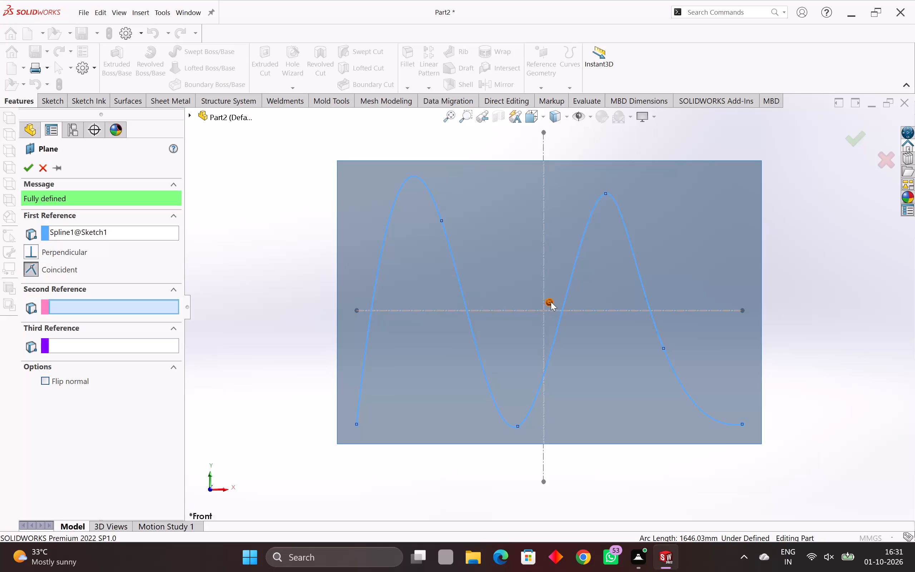
pyautogui.click(357, 425)
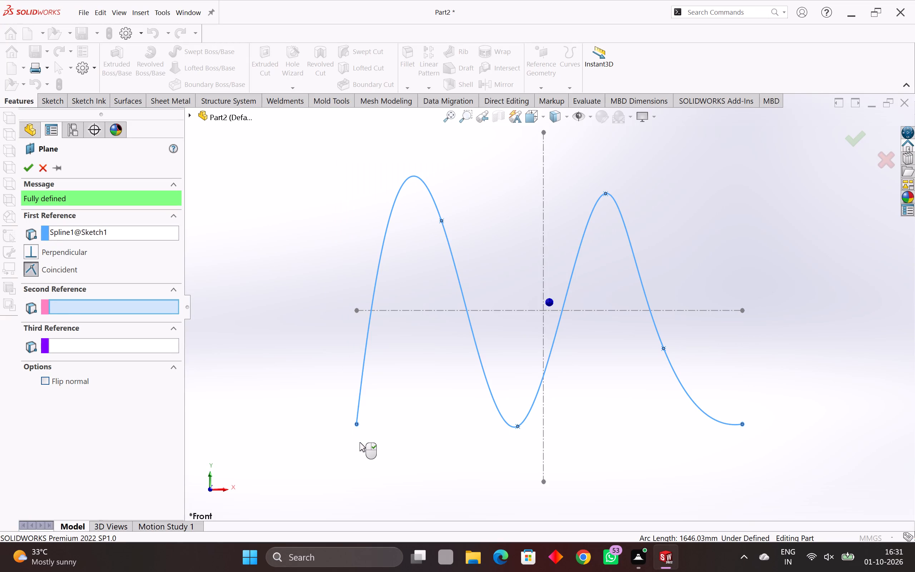
pyautogui.click(30, 163)
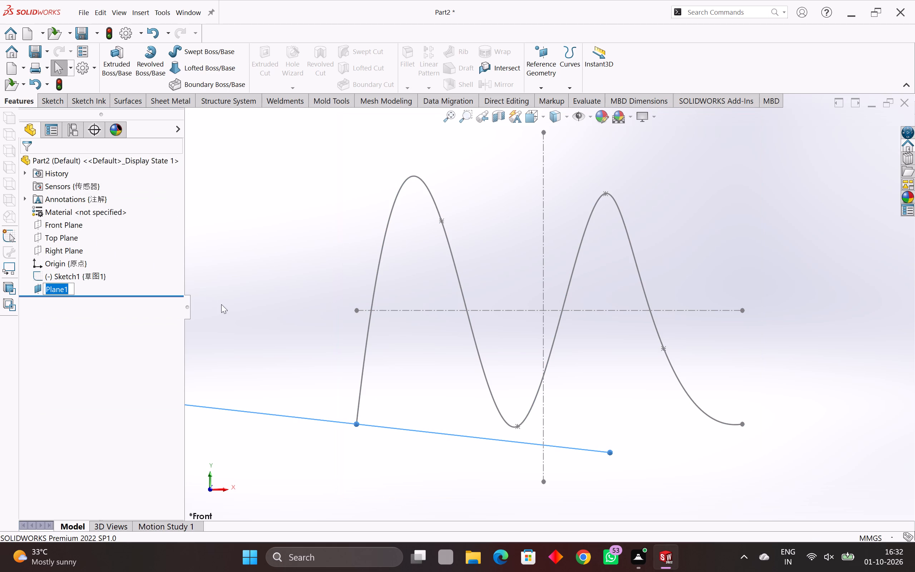
# Sketch a circle of radius 50 mm on the new reference plane, centred on the spline's start point.
pyautogui.moveTo(324, 390); pyautogui.dragTo(379, 298, button='middle')
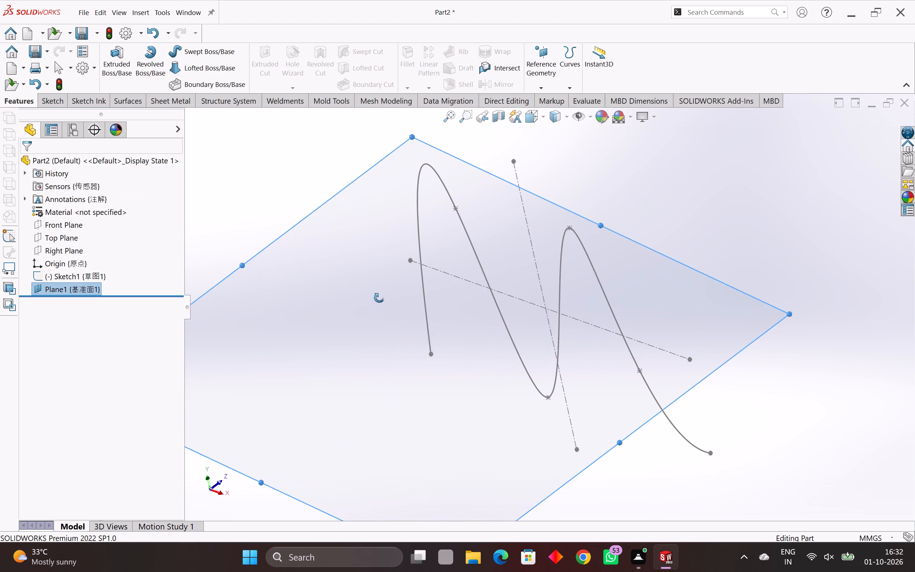
pyautogui.moveTo(379, 298); pyautogui.dragTo(380, 296, button='middle')
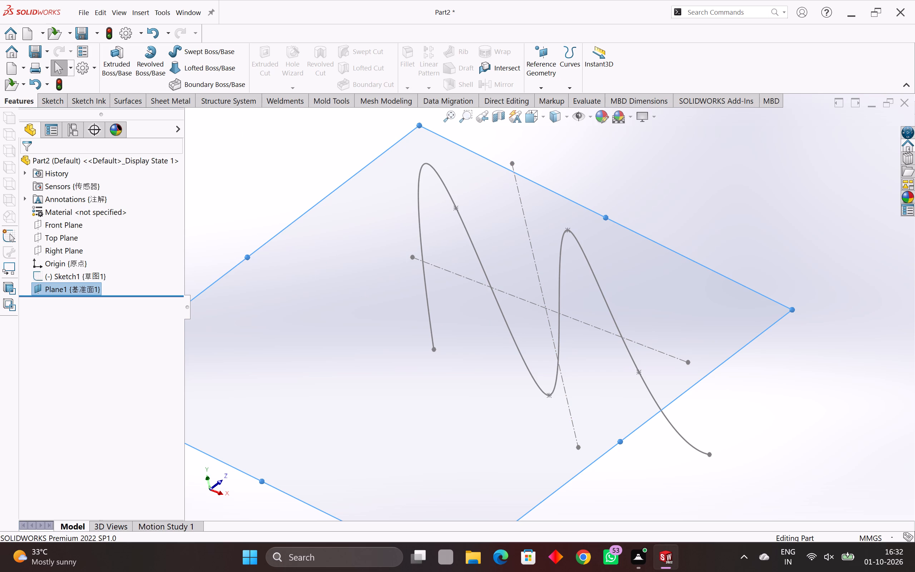
pyautogui.click(56, 105)
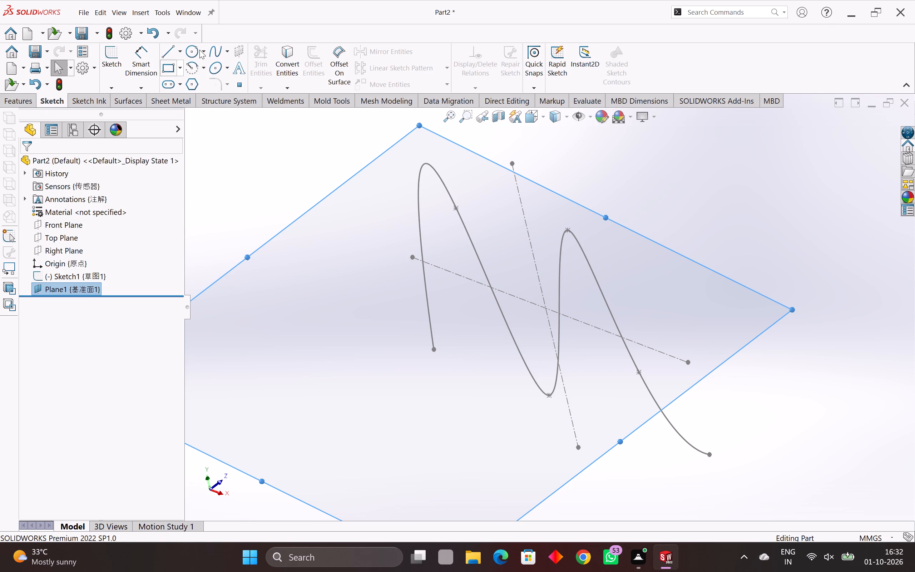
pyautogui.click(195, 51)
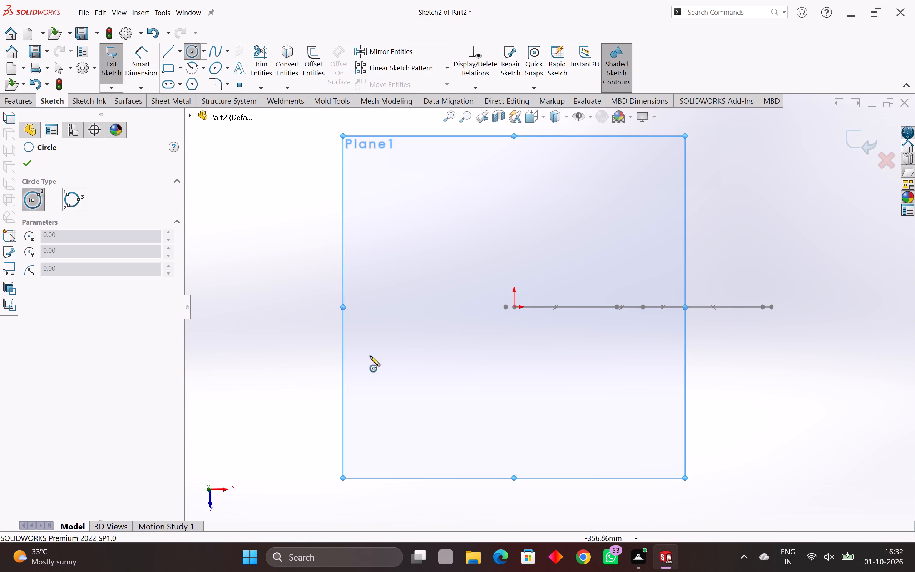
pyautogui.moveTo(454, 378); pyautogui.dragTo(508, 295, button='middle')
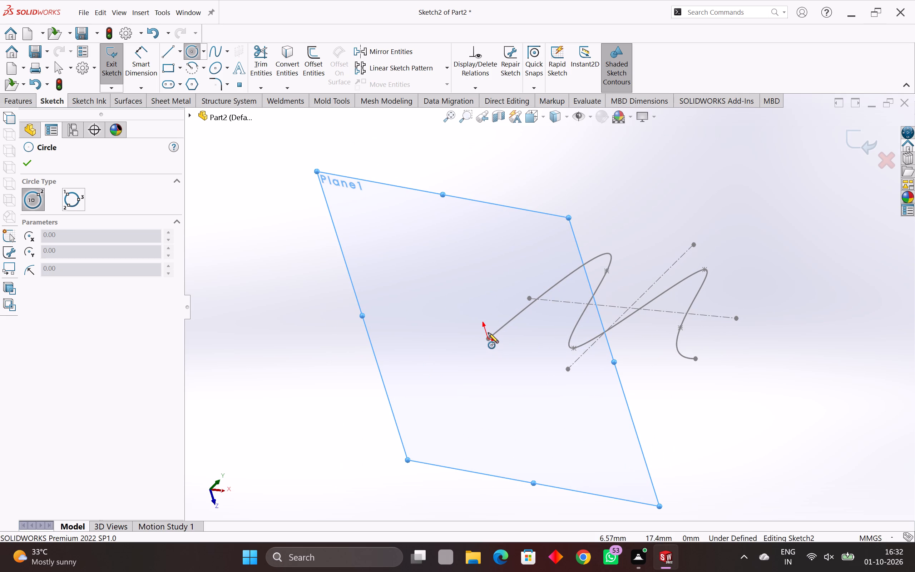
pyautogui.click(490, 340)
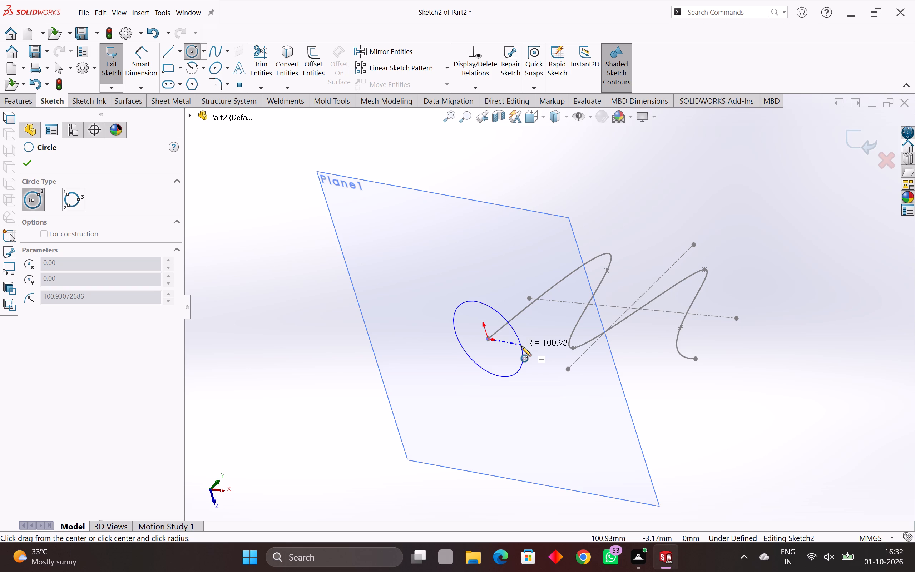
pyautogui.write('50')
pyautogui.press('Return')
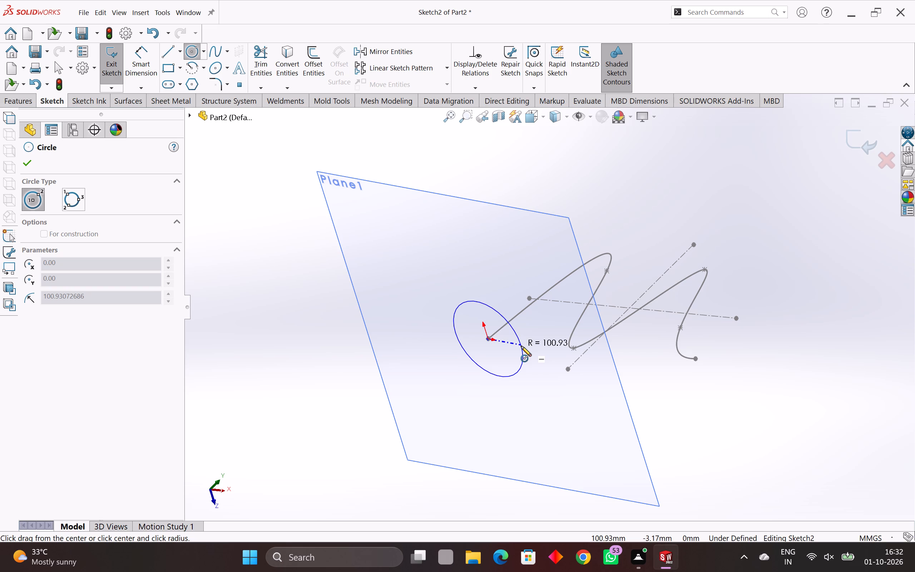
pyautogui.click(521, 346)
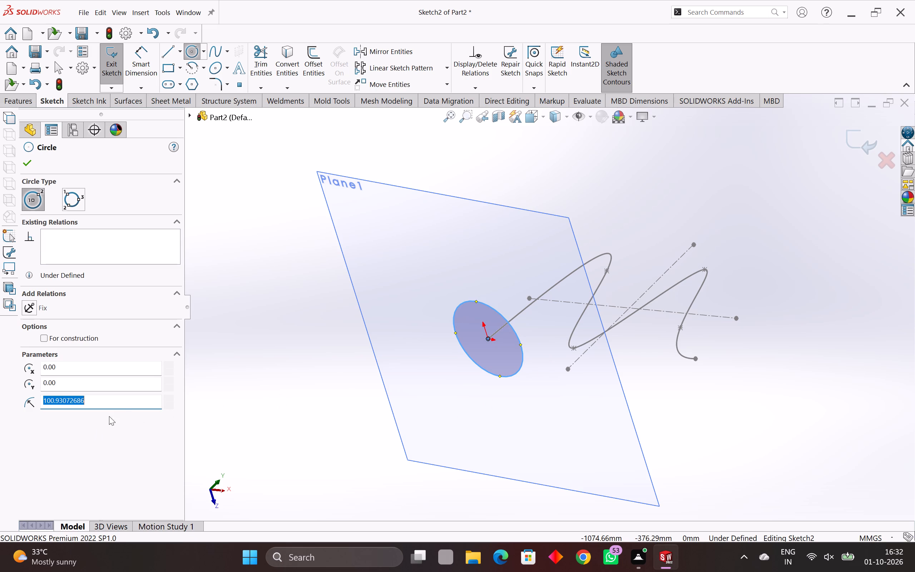
pyautogui.write('50')
pyautogui.press('Return')
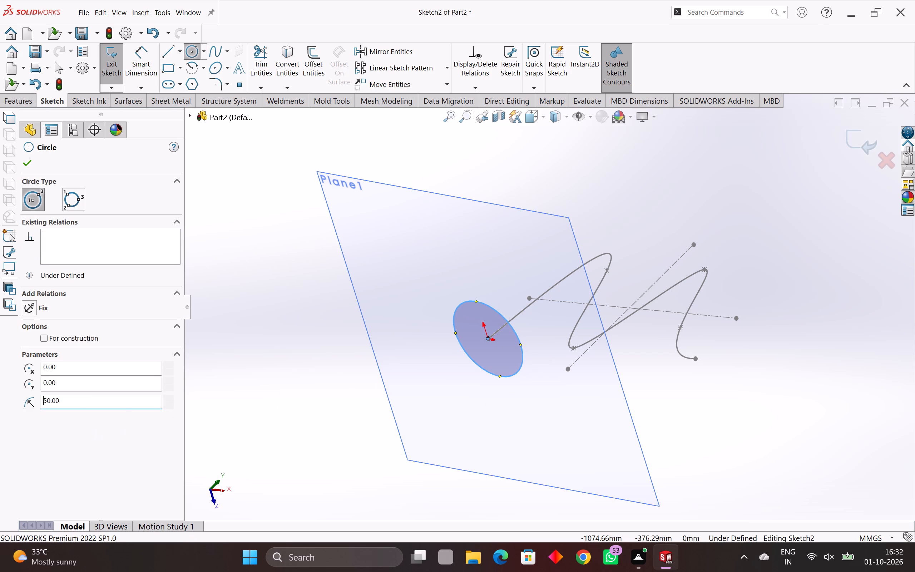
pyautogui.scroll(-1, 170, 356)
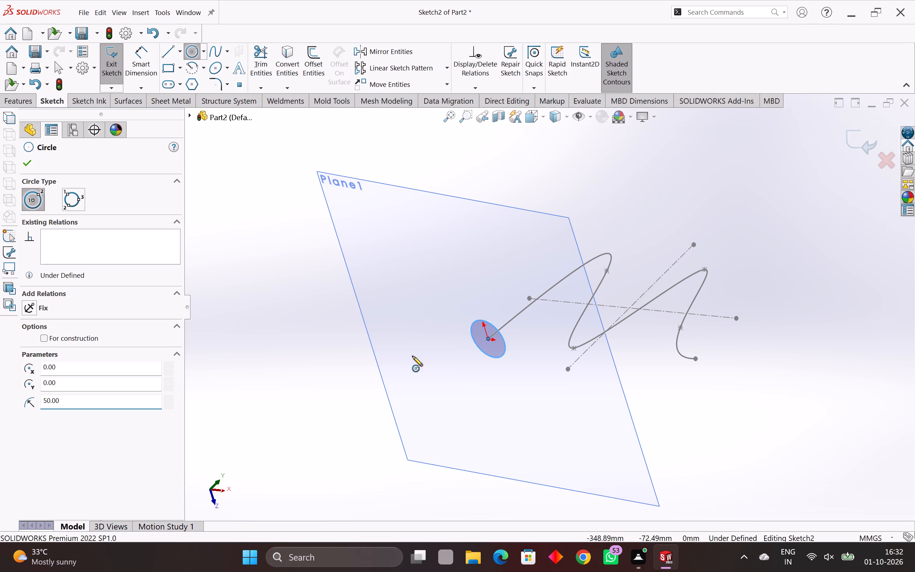
pyautogui.moveTo(471, 378); pyautogui.dragTo(445, 350, button='middle')
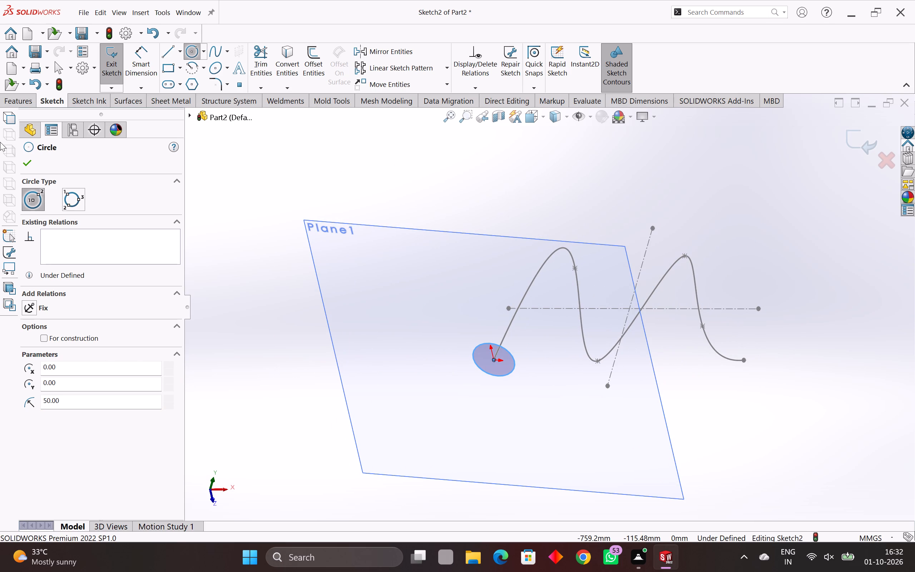
pyautogui.click(32, 165)
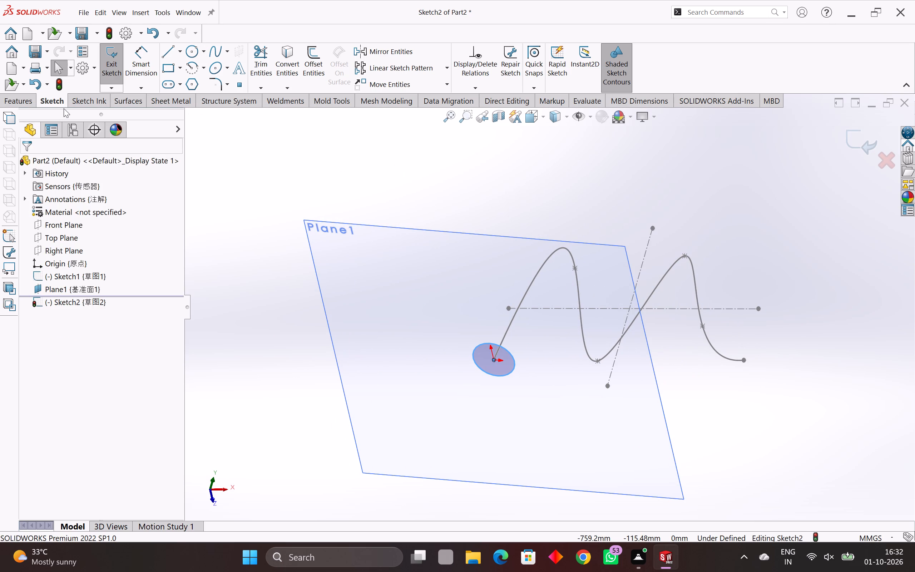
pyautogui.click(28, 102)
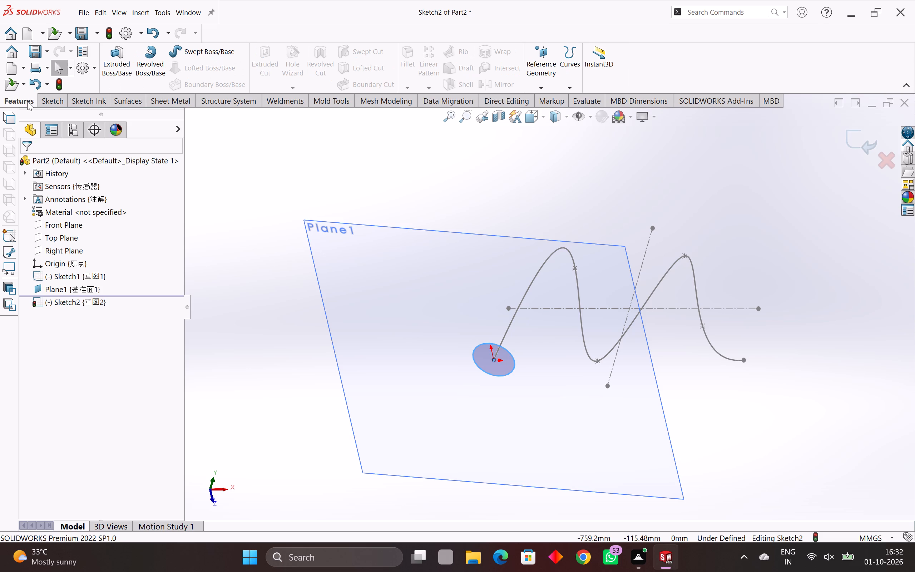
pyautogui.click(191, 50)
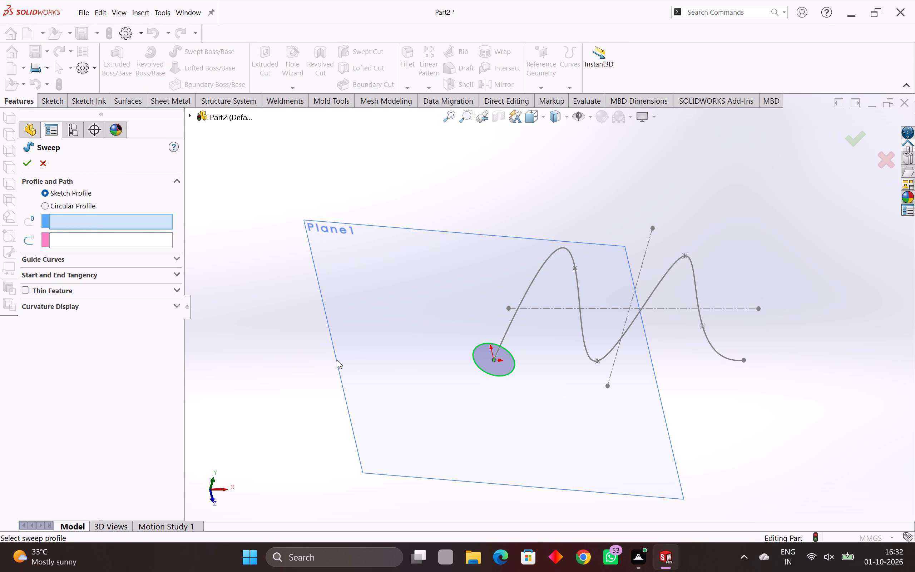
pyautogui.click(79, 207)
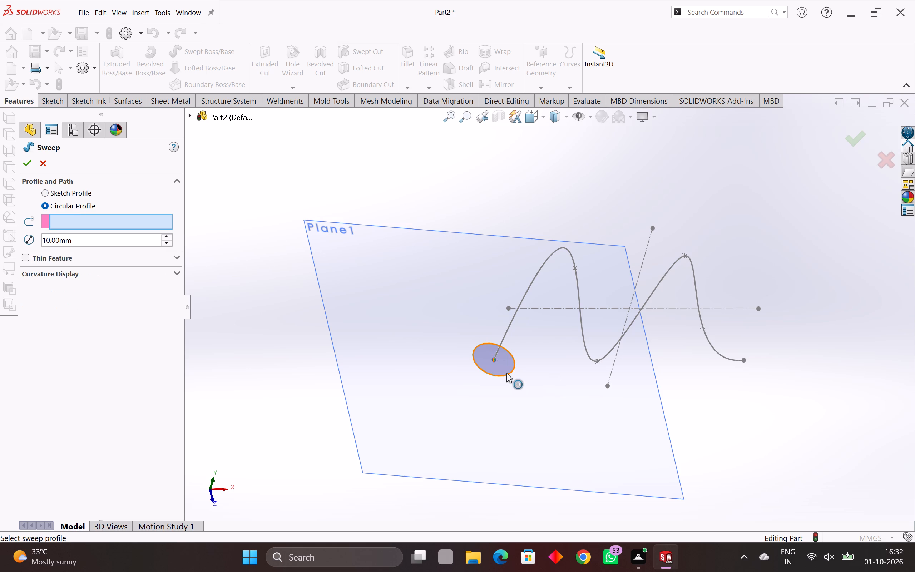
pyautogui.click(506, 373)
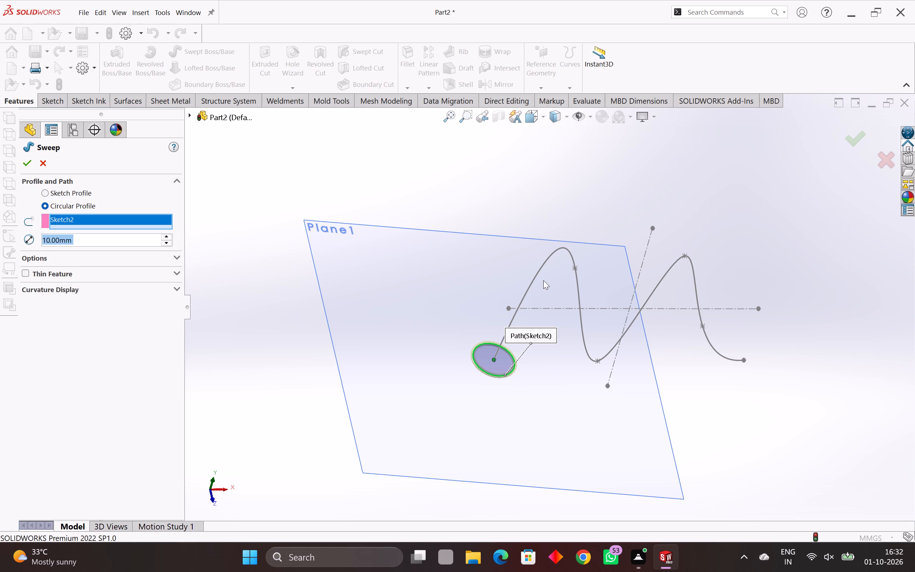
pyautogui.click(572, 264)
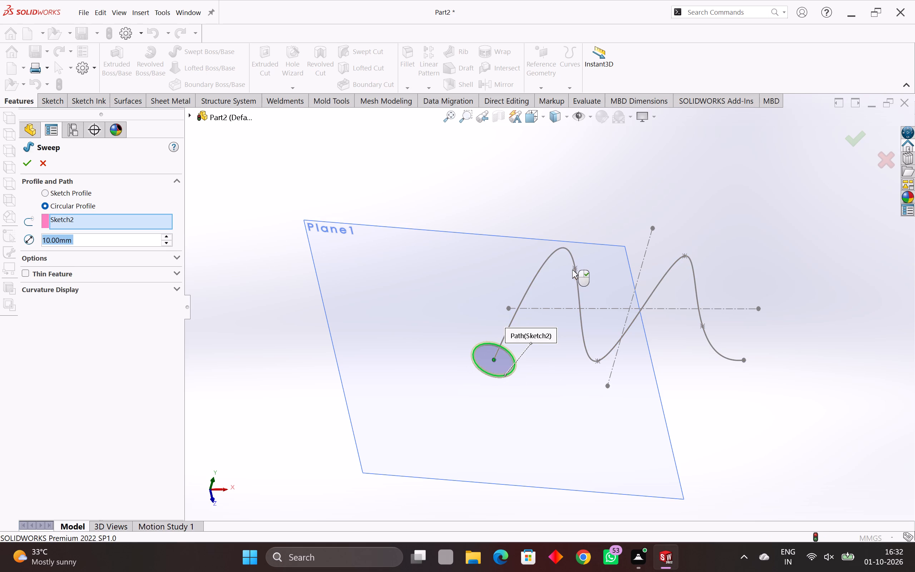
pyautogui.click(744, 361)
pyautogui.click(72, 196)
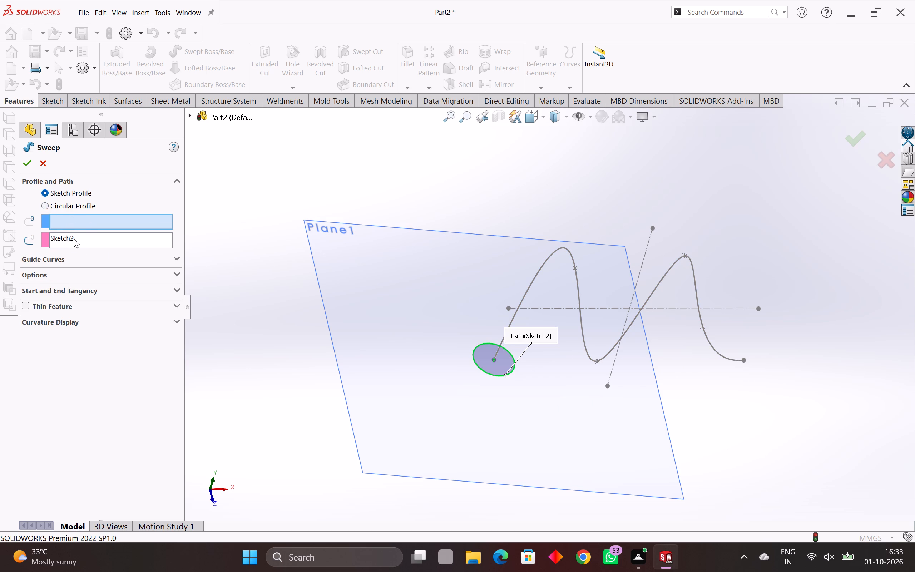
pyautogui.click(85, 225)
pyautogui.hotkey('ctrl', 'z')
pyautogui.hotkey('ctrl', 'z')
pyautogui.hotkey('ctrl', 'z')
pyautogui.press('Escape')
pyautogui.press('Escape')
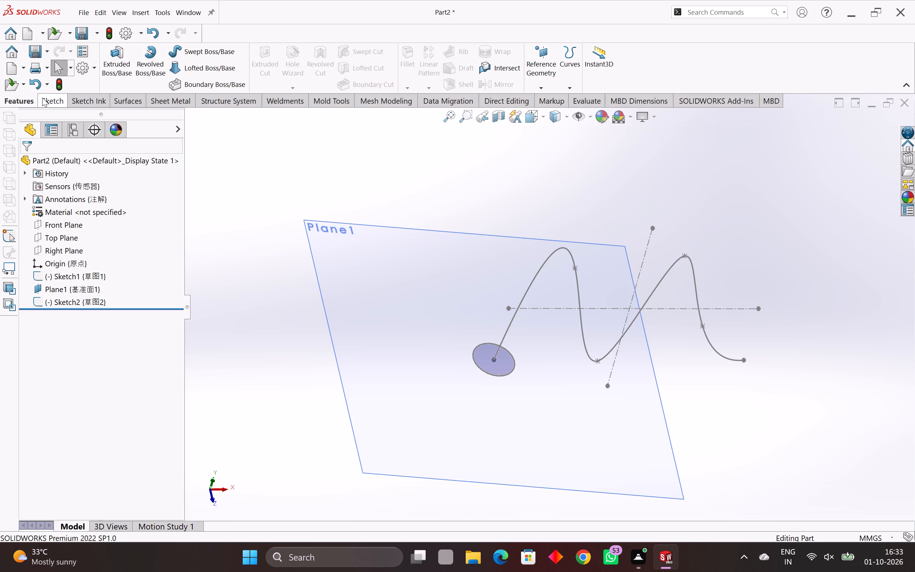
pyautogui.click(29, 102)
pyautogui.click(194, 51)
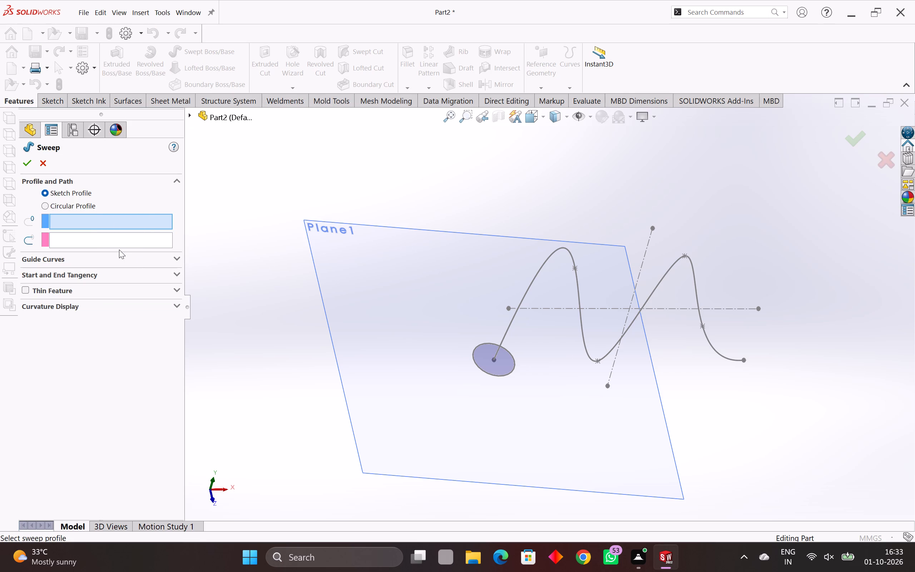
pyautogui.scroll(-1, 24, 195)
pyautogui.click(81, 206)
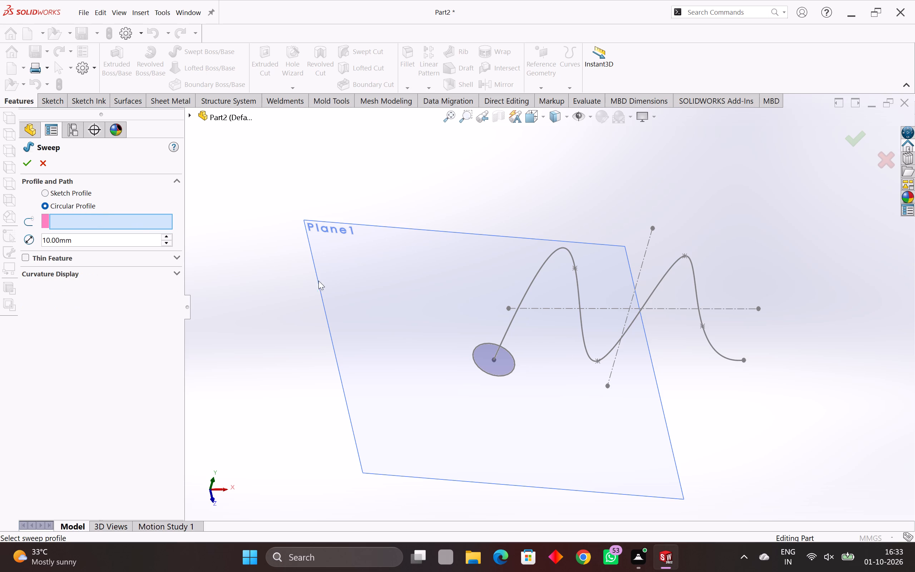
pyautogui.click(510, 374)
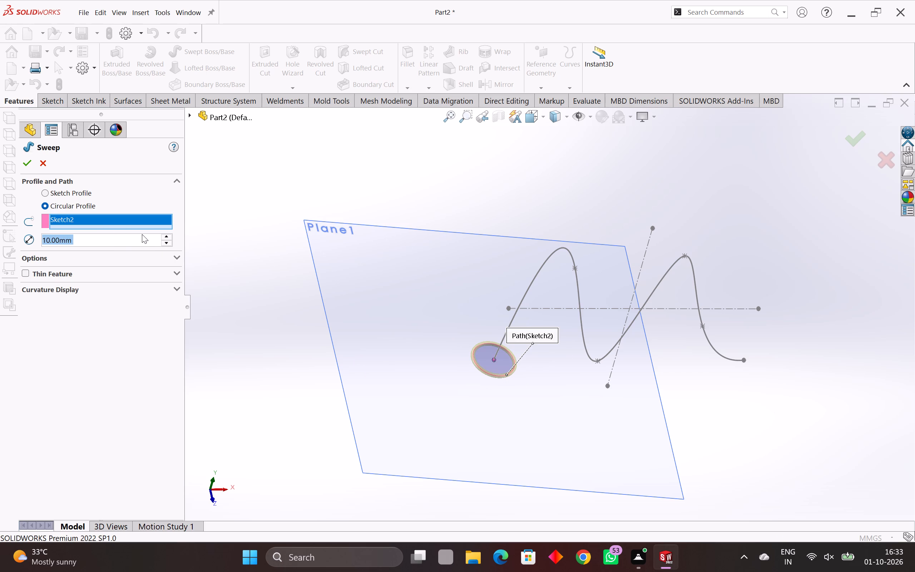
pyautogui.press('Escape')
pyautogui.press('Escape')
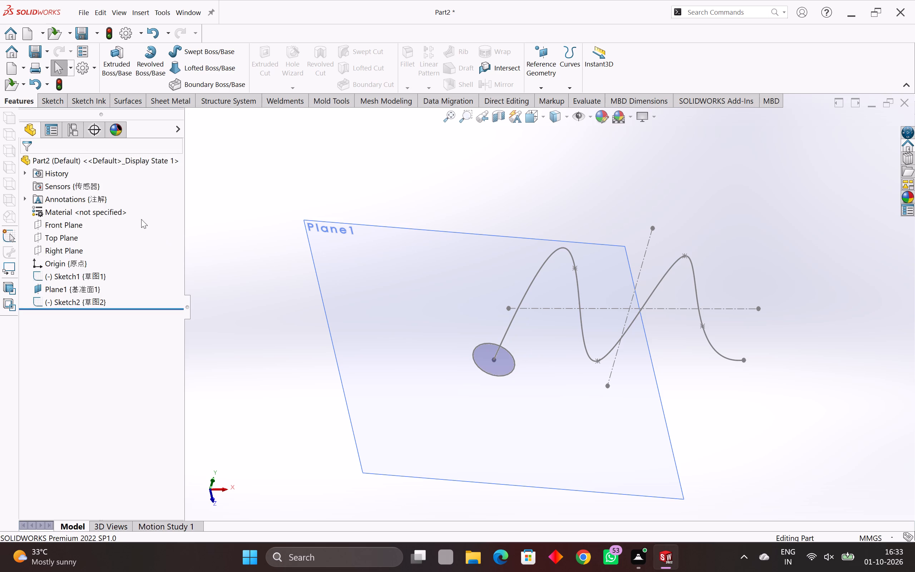
# Create a swept boss using the circle sketch as the sketch profile and the wavy spline sketch as the path.
pyautogui.click(28, 98)
pyautogui.click(199, 54)
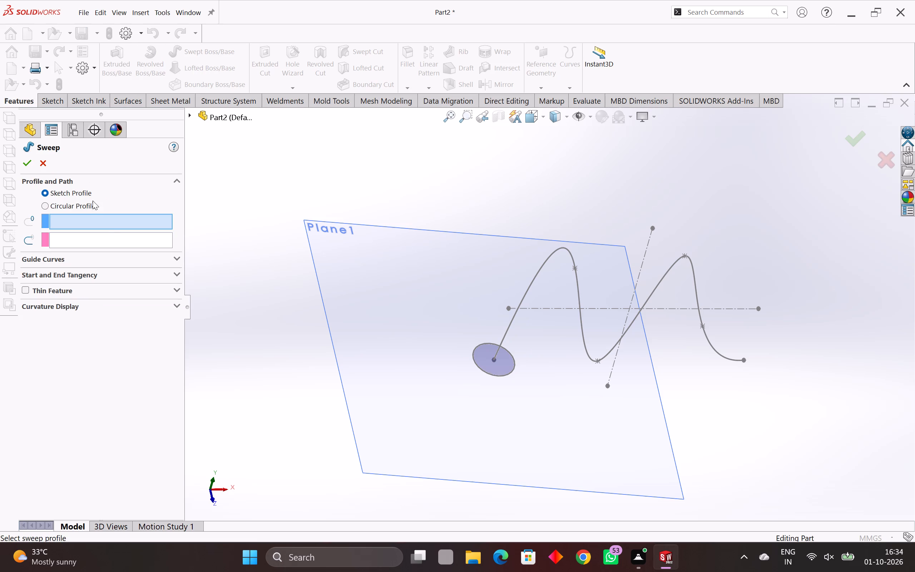
pyautogui.click(504, 375)
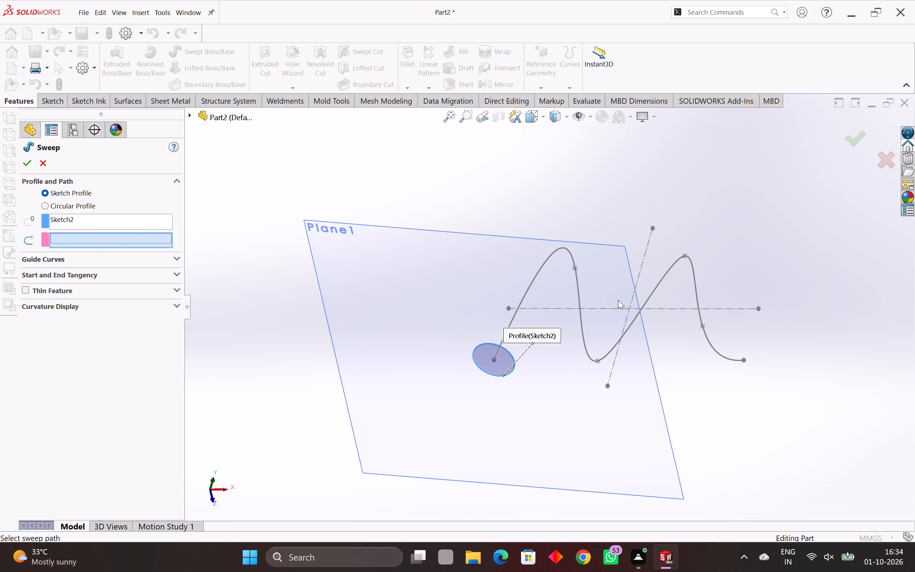
pyautogui.click(579, 289)
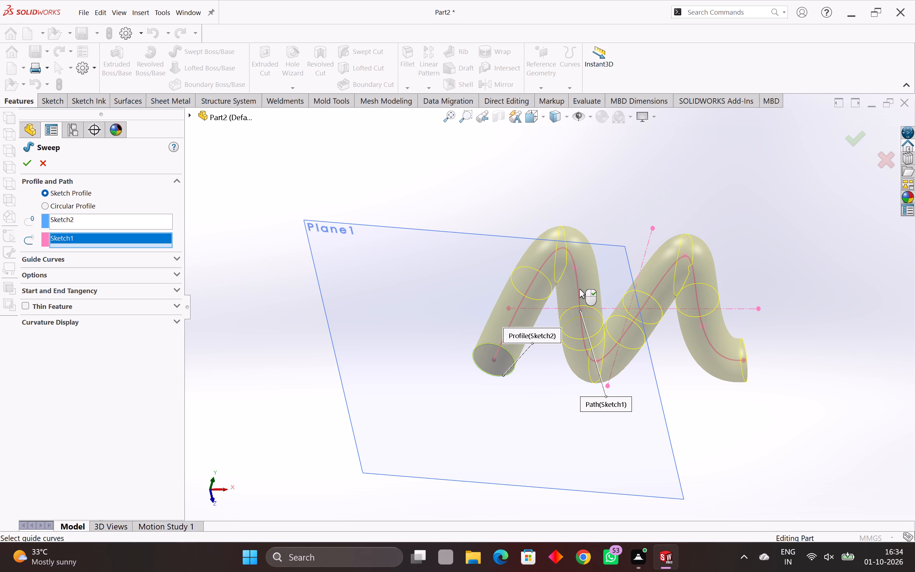
pyautogui.moveTo(698, 351); pyautogui.dragTo(570, 378, button='middle')
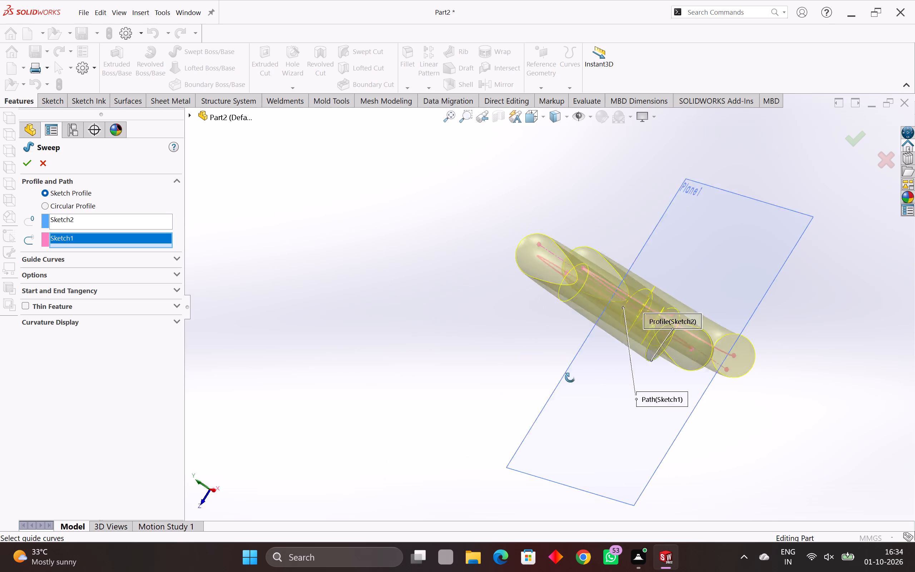
pyautogui.moveTo(570, 378); pyautogui.dragTo(702, 327, button='middle')
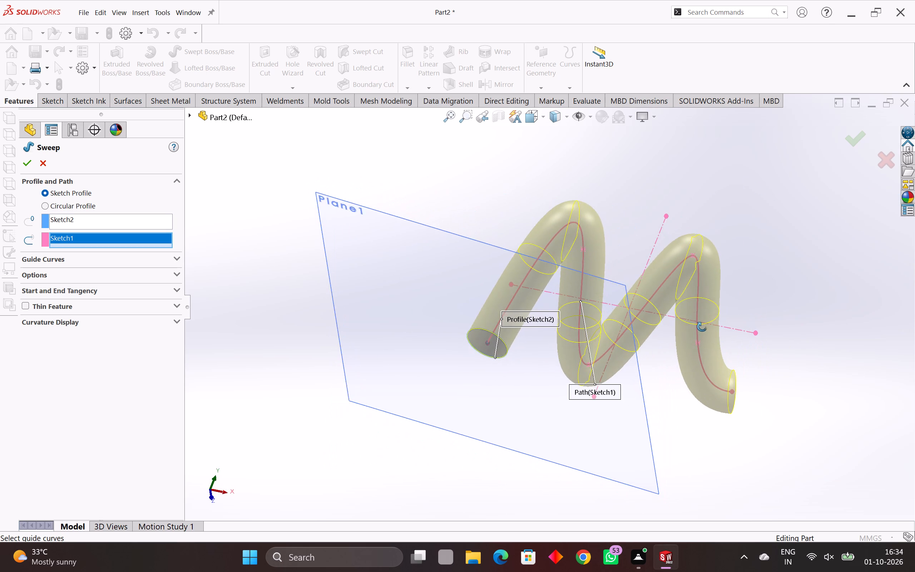
pyautogui.moveTo(702, 327); pyautogui.dragTo(622, 269, button='middle')
pyautogui.moveTo(622, 270); pyautogui.dragTo(659, 269, button='middle')
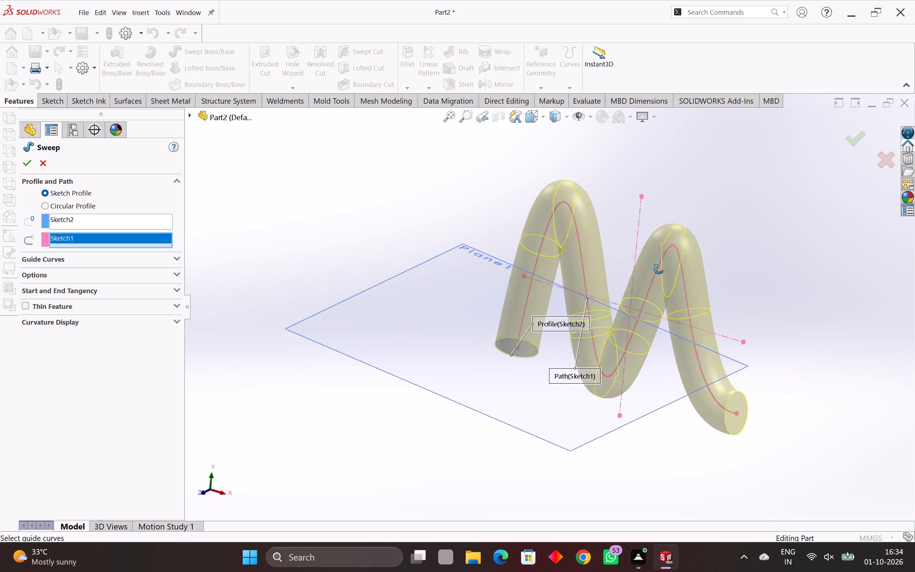
pyautogui.moveTo(659, 269); pyautogui.dragTo(691, 266, button='middle')
pyautogui.press('Return')
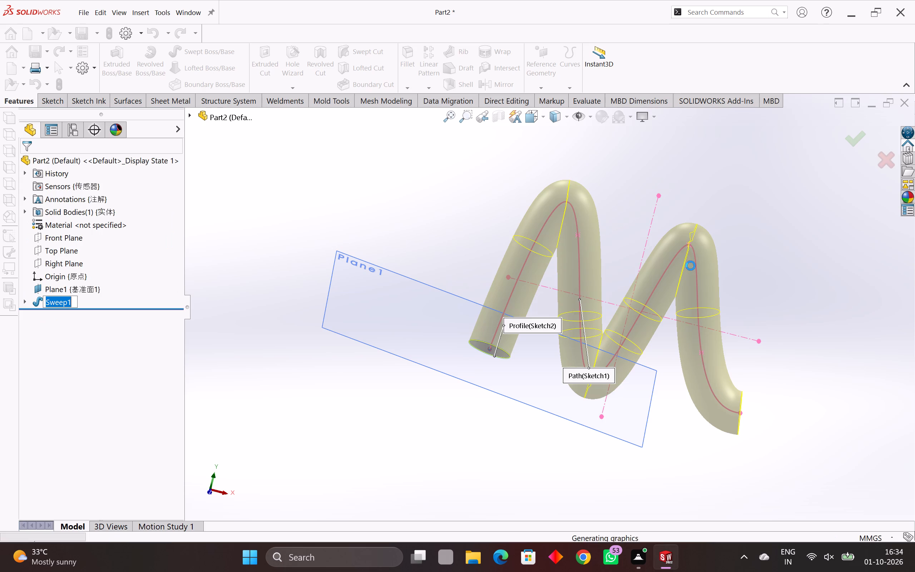
# Examine the swept wavy rod from several angles, including its end faces and bends.
pyautogui.moveTo(660, 324); pyautogui.dragTo(508, 346, button='middle')
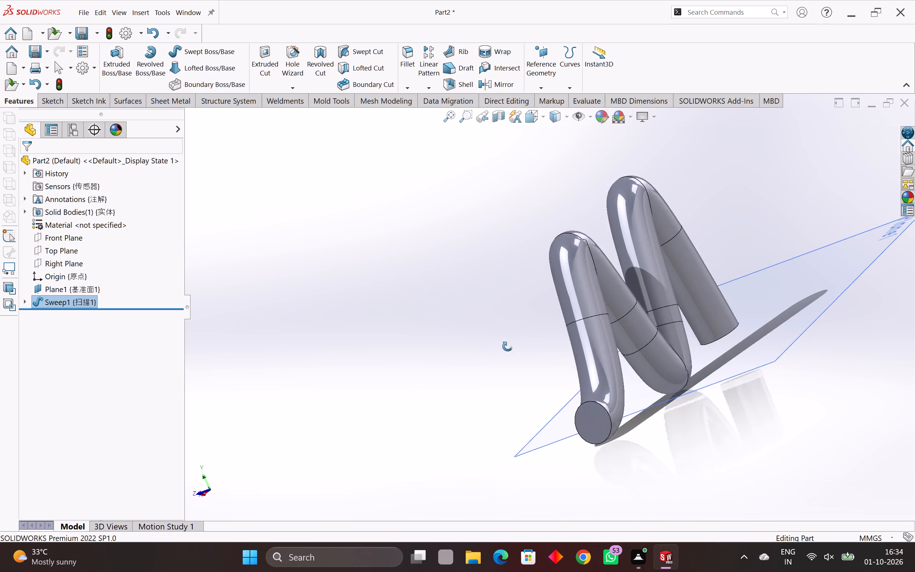
pyautogui.moveTo(508, 346); pyautogui.dragTo(458, 391, button='middle')
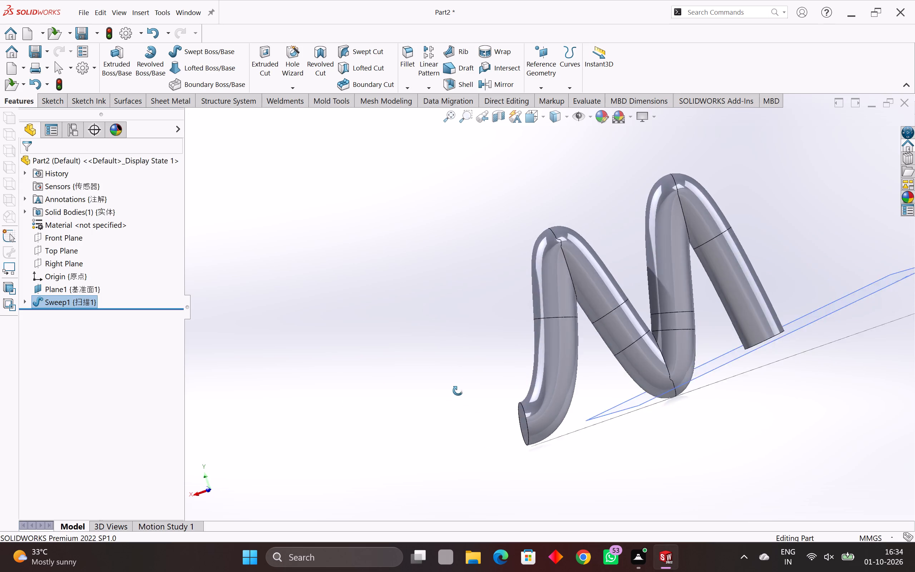
pyautogui.moveTo(458, 391); pyautogui.dragTo(449, 404, button='middle')
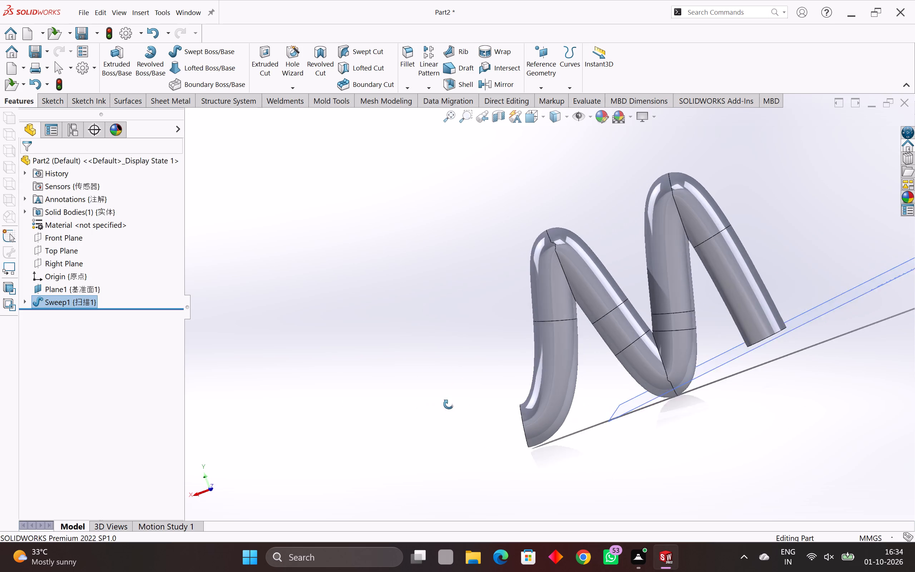
pyautogui.moveTo(449, 404); pyautogui.dragTo(460, 399, button='middle')
pyautogui.scroll(-1, 615, 386)
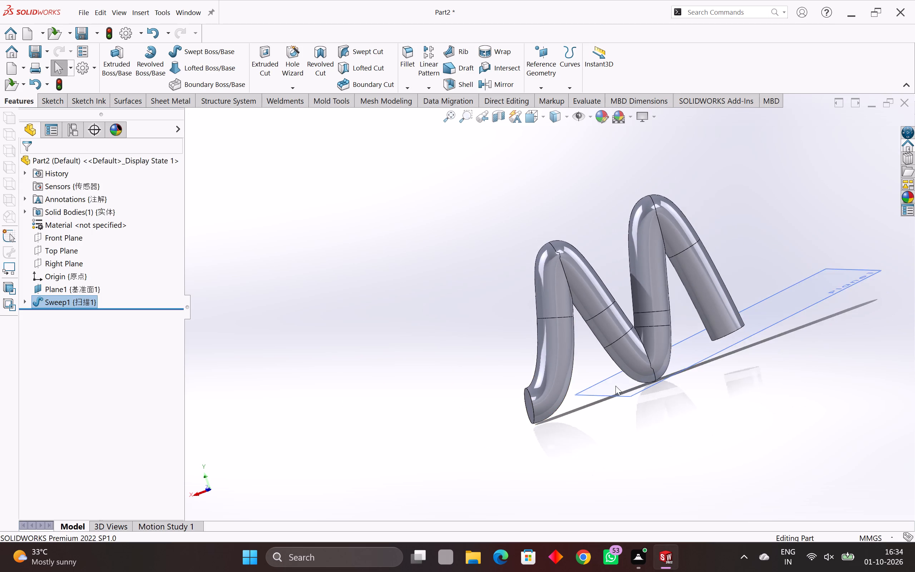
pyautogui.scroll(-1, 615, 386)
pyautogui.scroll(3, 615, 386)
pyautogui.scroll(-2, 627, 360)
pyautogui.scroll(4, 628, 336)
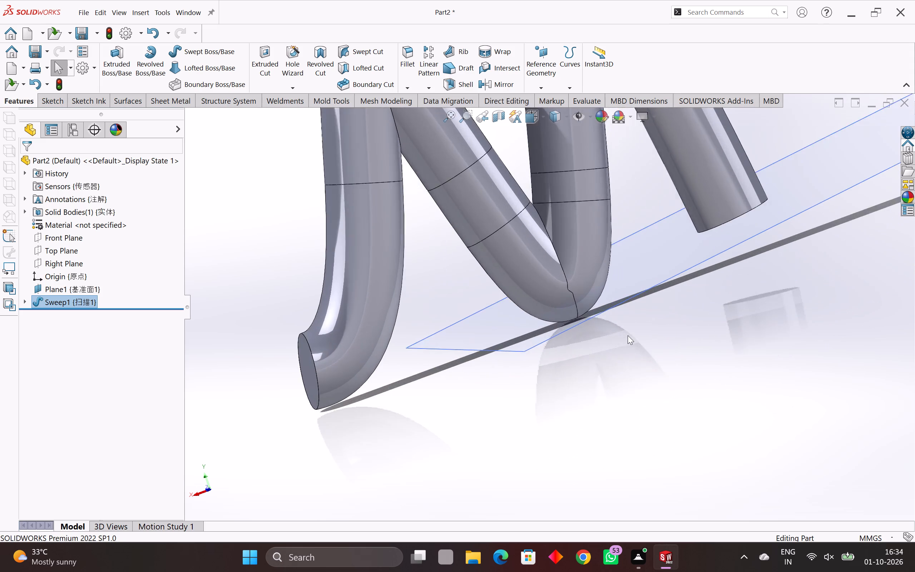
pyautogui.scroll(-3, 620, 330)
pyautogui.scroll(-3, 538, 309)
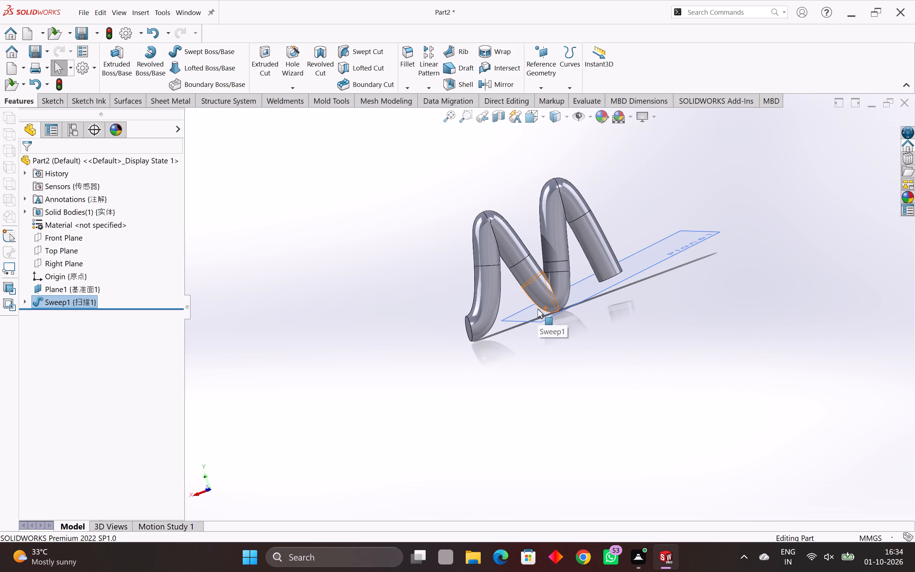
# Undo the swept boss and the circle drawn in the profile sketch on Plane1.
pyautogui.hotkey('ctrl', 'z')
pyautogui.hotkey('ctrl', 'z')
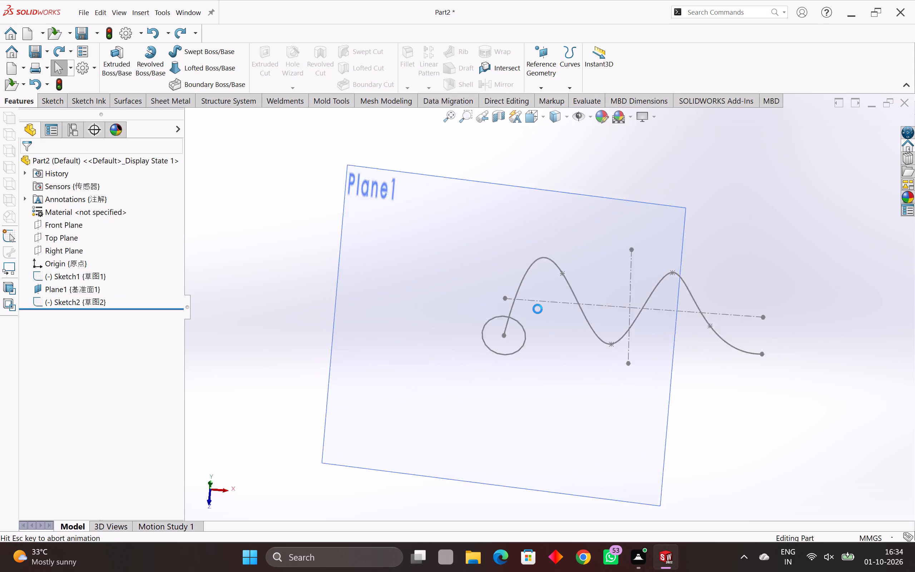
pyautogui.hotkey('ctrl', 'z')
pyautogui.hotkey('ctrl', 'z')
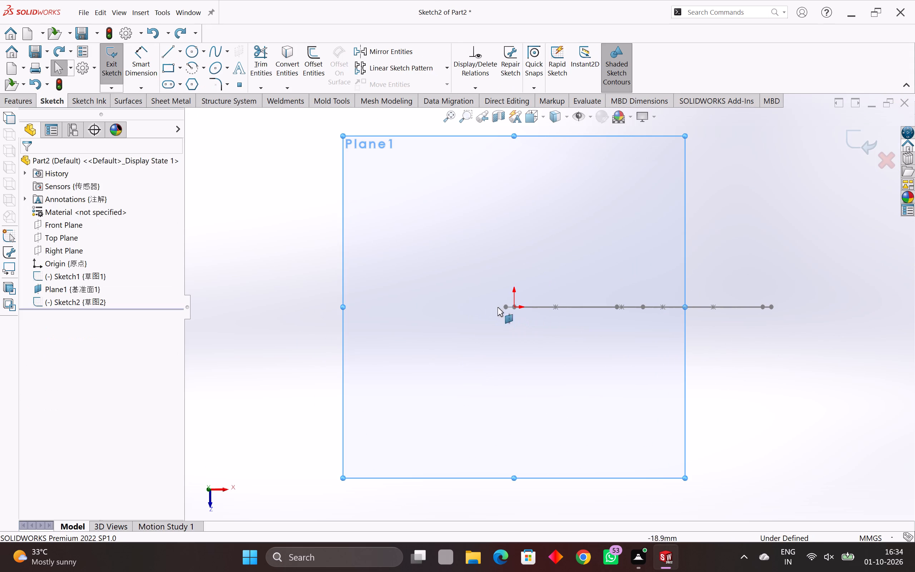
# Sketch an 8-sided polygon on Plane1, centred on the spline's start point, with an inscribed circle diameter of about 108 mm.
pyautogui.moveTo(545, 271); pyautogui.dragTo(582, 415, button='middle')
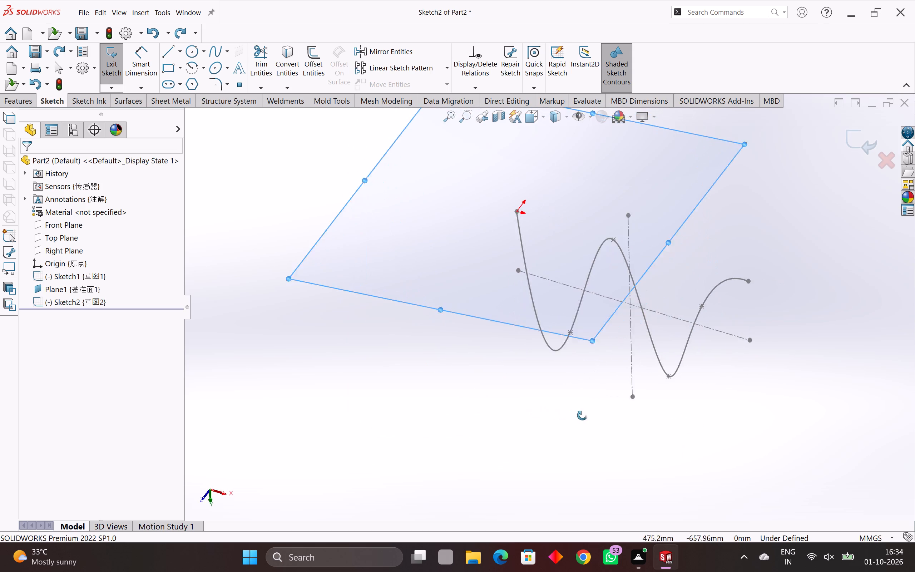
pyautogui.moveTo(582, 415); pyautogui.dragTo(610, 179, button='middle')
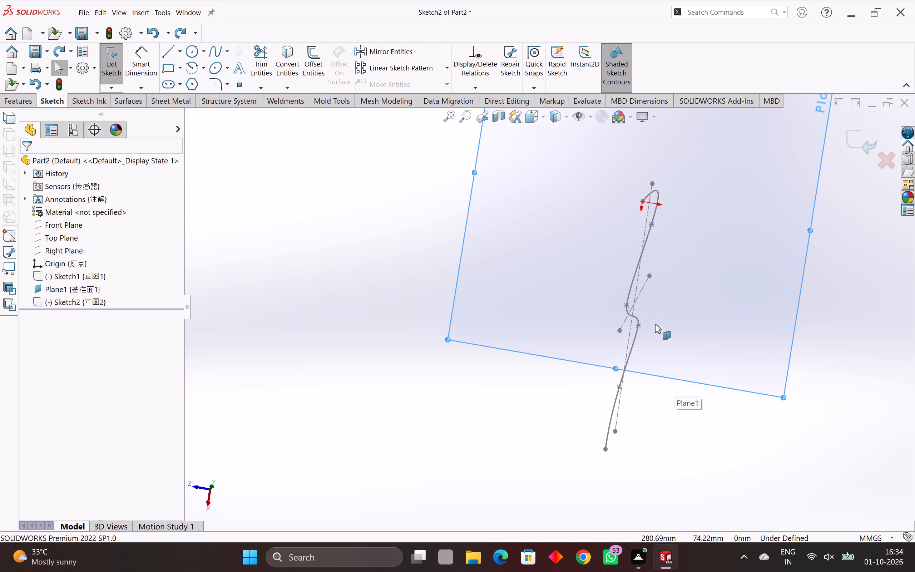
pyautogui.moveTo(686, 202); pyautogui.dragTo(649, 188, button='middle')
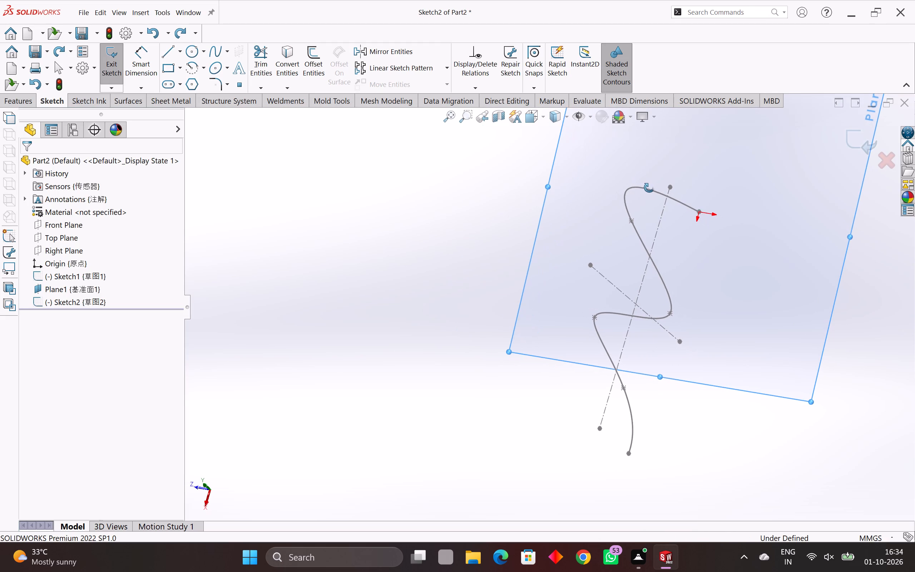
pyautogui.moveTo(649, 188); pyautogui.dragTo(650, 188, button='middle')
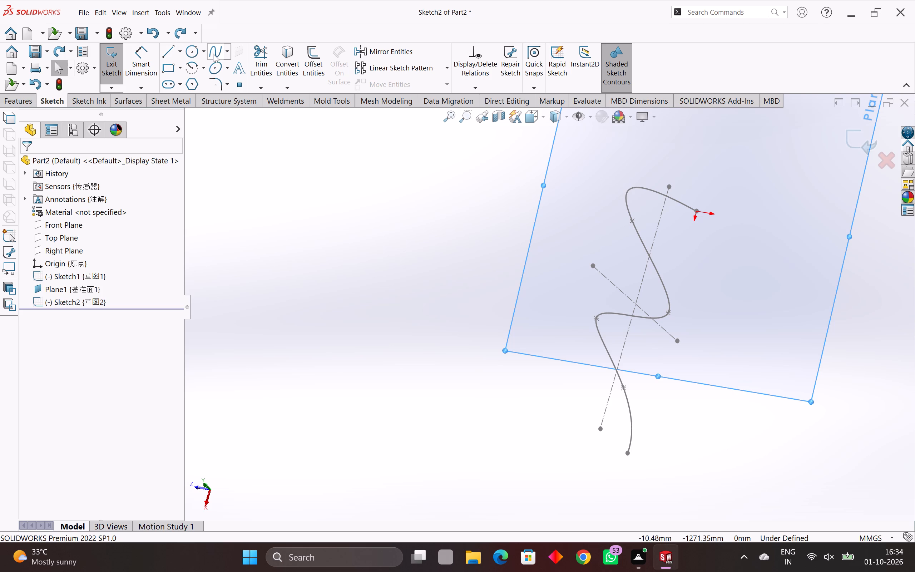
pyautogui.click(190, 82)
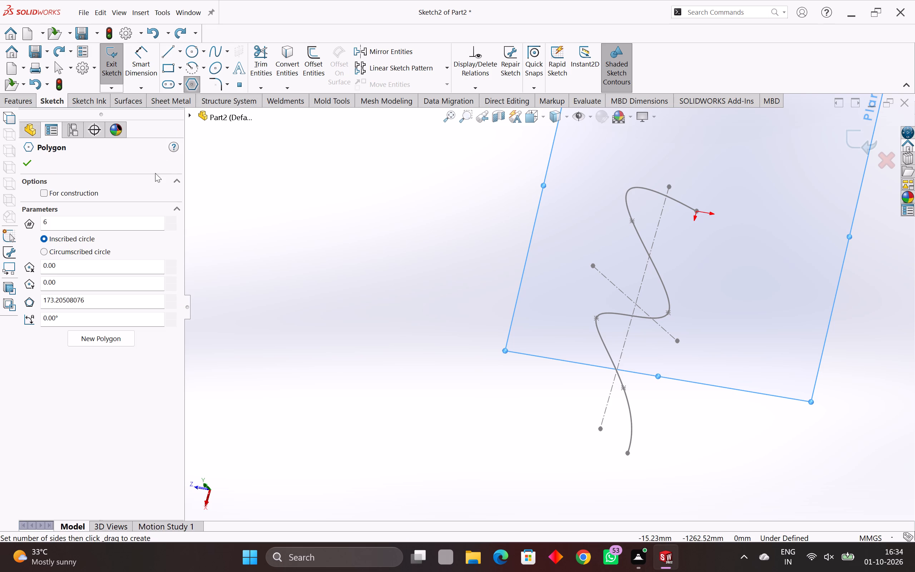
pyautogui.moveTo(65, 221); pyautogui.dragTo(36, 223)
pyautogui.press('8')
pyautogui.press('Return')
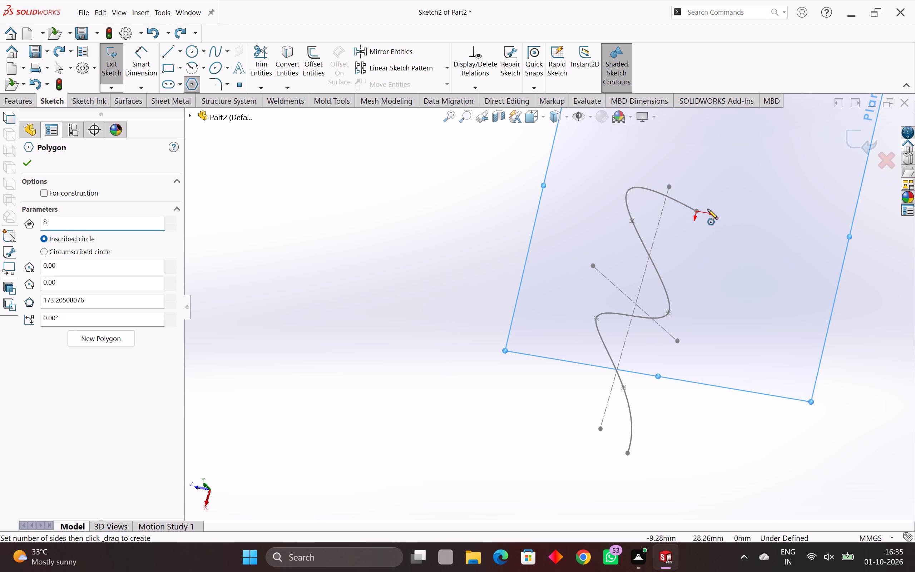
pyautogui.click(696, 210)
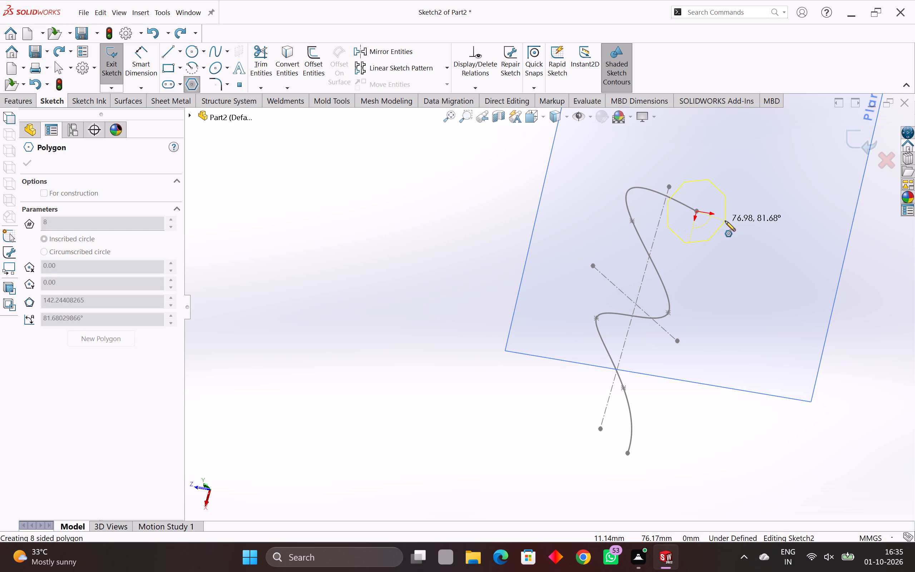
pyautogui.click(720, 212)
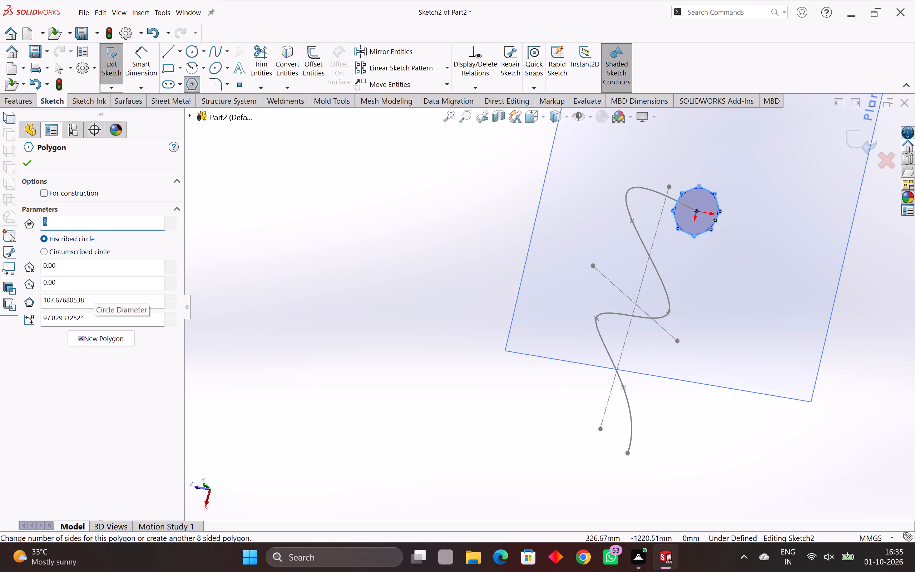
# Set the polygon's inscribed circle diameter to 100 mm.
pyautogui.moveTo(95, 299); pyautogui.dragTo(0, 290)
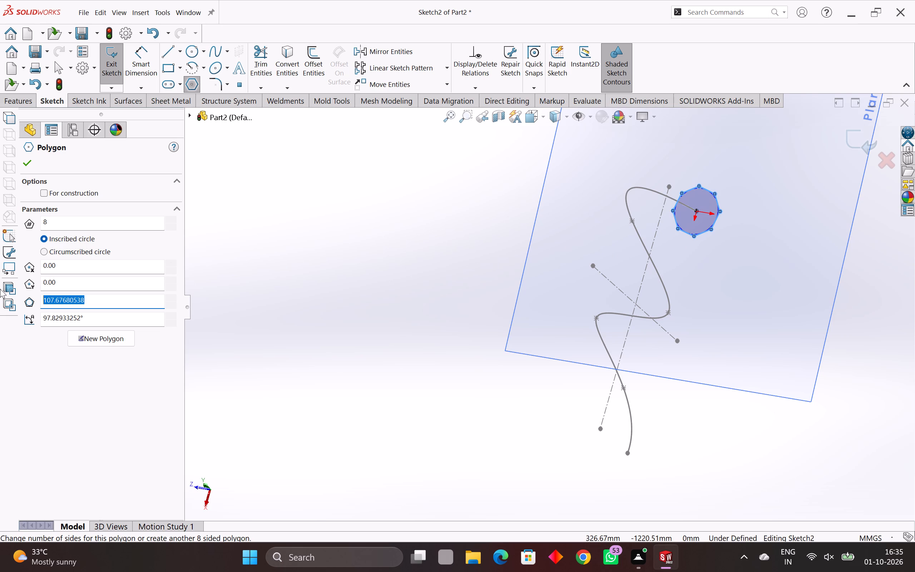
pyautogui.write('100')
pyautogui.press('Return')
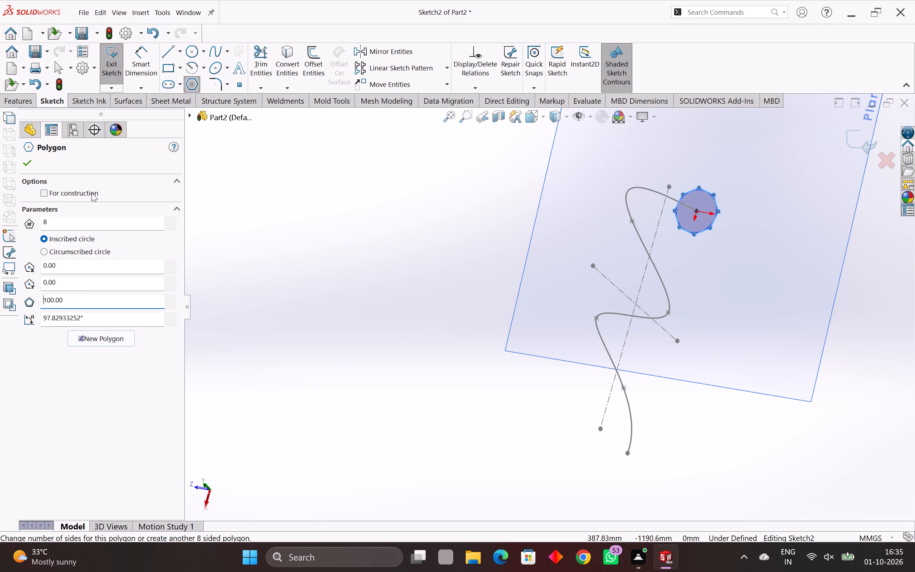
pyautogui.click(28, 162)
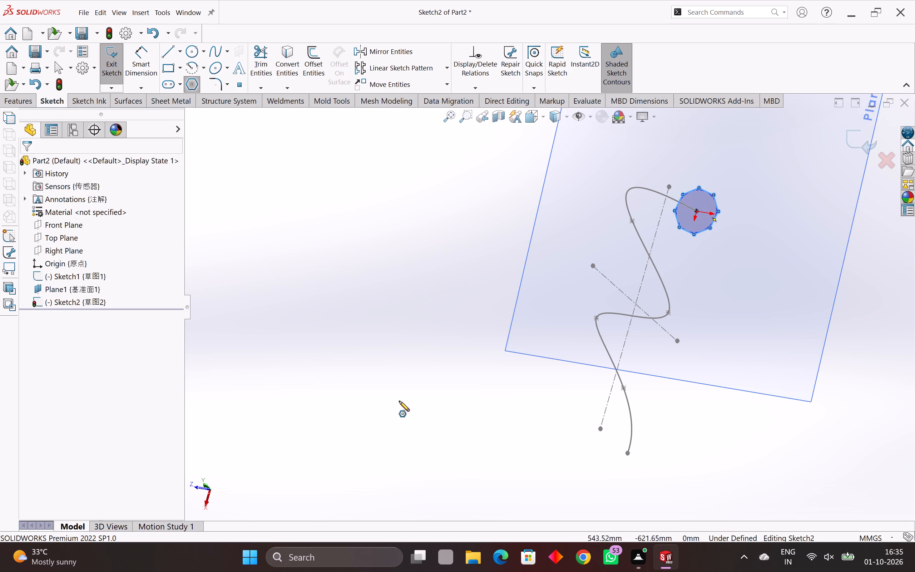
# Examine the octagon profile's position and orientation relative to the spline path from several angles.
pyautogui.moveTo(399, 401); pyautogui.dragTo(538, 458, button='middle')
pyautogui.moveTo(529, 189); pyautogui.dragTo(520, 205, button='middle')
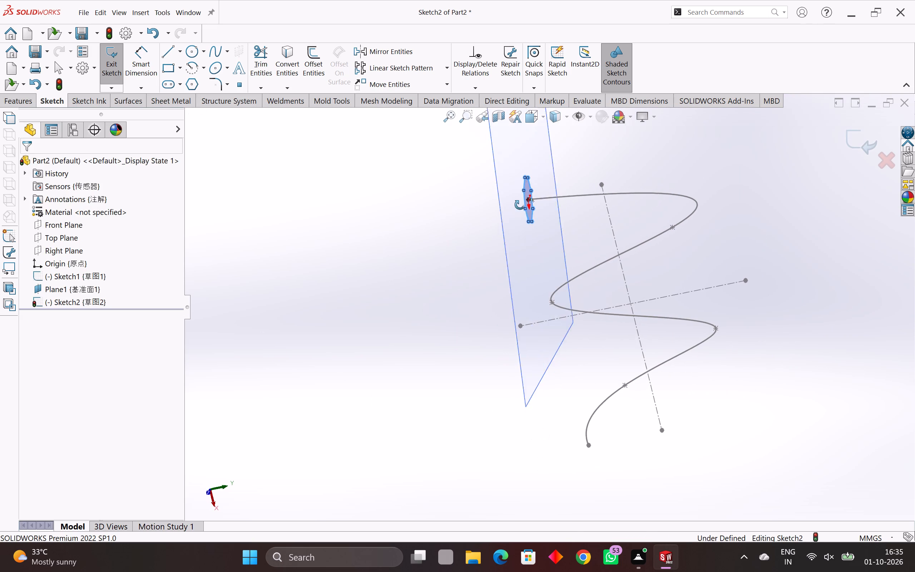
pyautogui.moveTo(520, 205); pyautogui.dragTo(497, 246, button='middle')
pyautogui.keyDown('ctrl'); pyautogui.moveTo(497, 246); pyautogui.dragTo(490, 262, button='middle'); pyautogui.keyUp('ctrl')
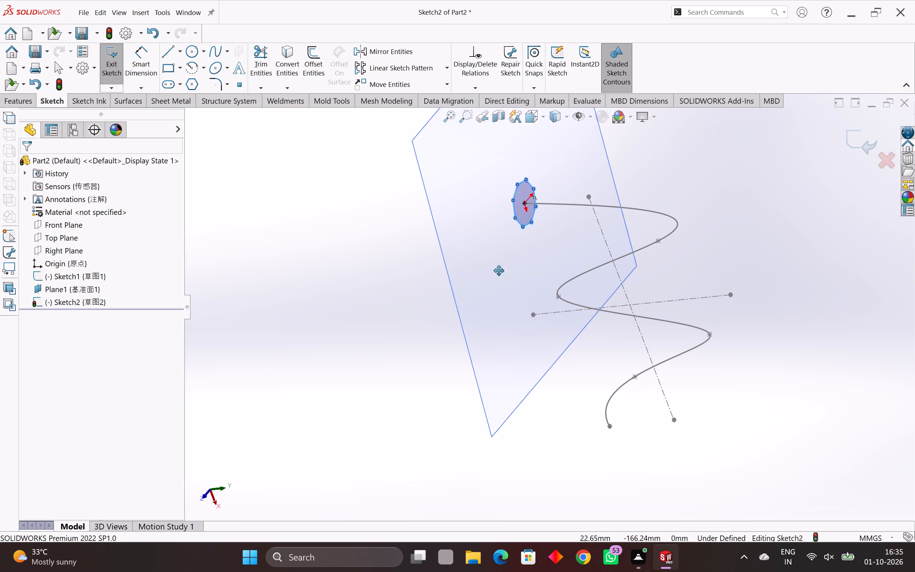
pyautogui.keyDown('ctrl'); pyautogui.moveTo(490, 262); pyautogui.dragTo(478, 314, button='middle'); pyautogui.keyUp('ctrl')
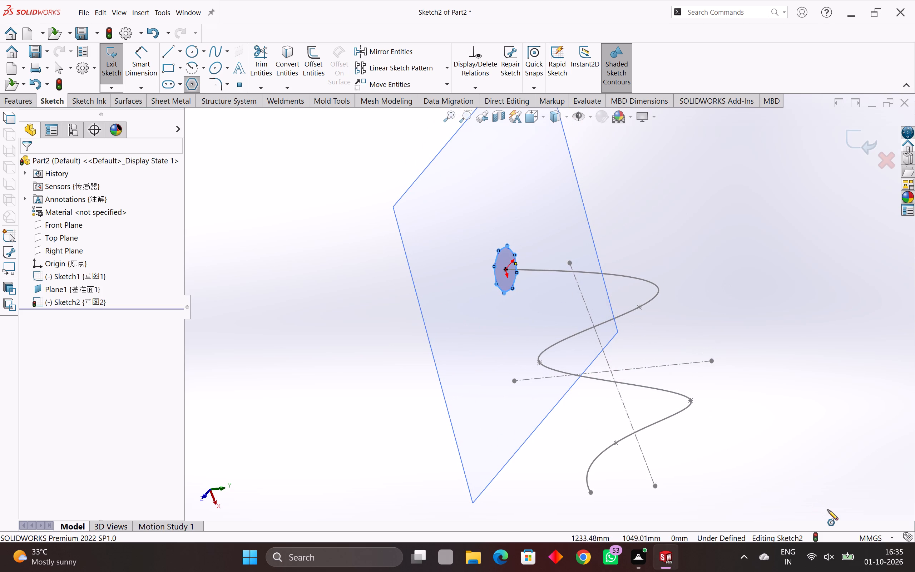
pyautogui.keyDown('shift'); pyautogui.moveTo(834, 492); pyautogui.dragTo(840, 451, button='middle'); pyautogui.keyUp('shift')
pyautogui.keyDown('shift'); pyautogui.scroll(-2, 840, 451); pyautogui.keyUp('shift')
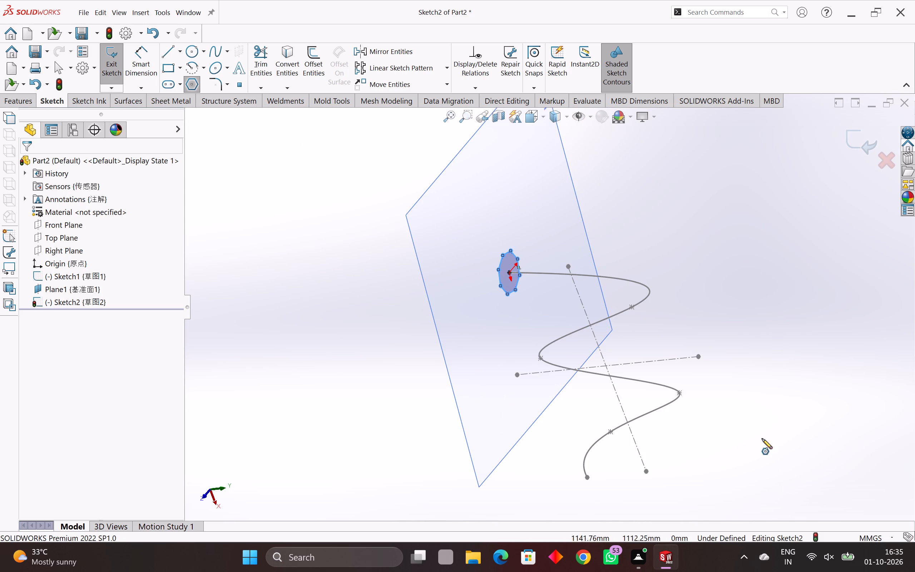
pyautogui.moveTo(461, 225); pyautogui.dragTo(443, 266, button='middle')
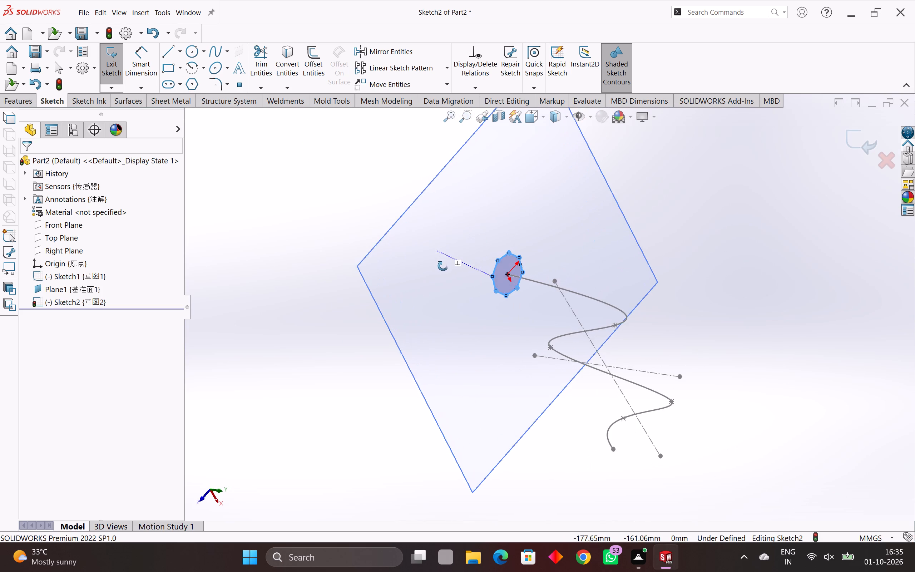
pyautogui.moveTo(443, 266); pyautogui.dragTo(411, 147, button='middle')
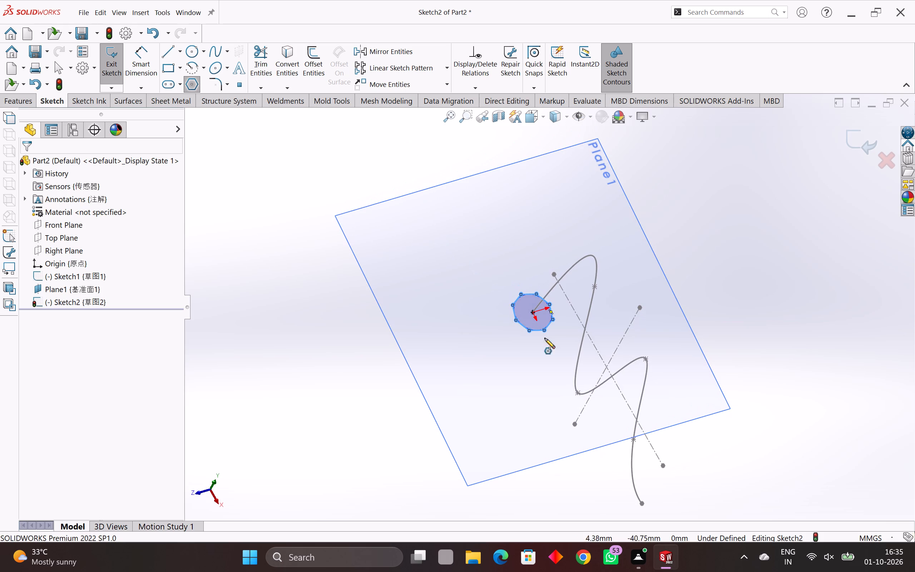
pyautogui.moveTo(755, 465); pyautogui.dragTo(791, 371, button='middle')
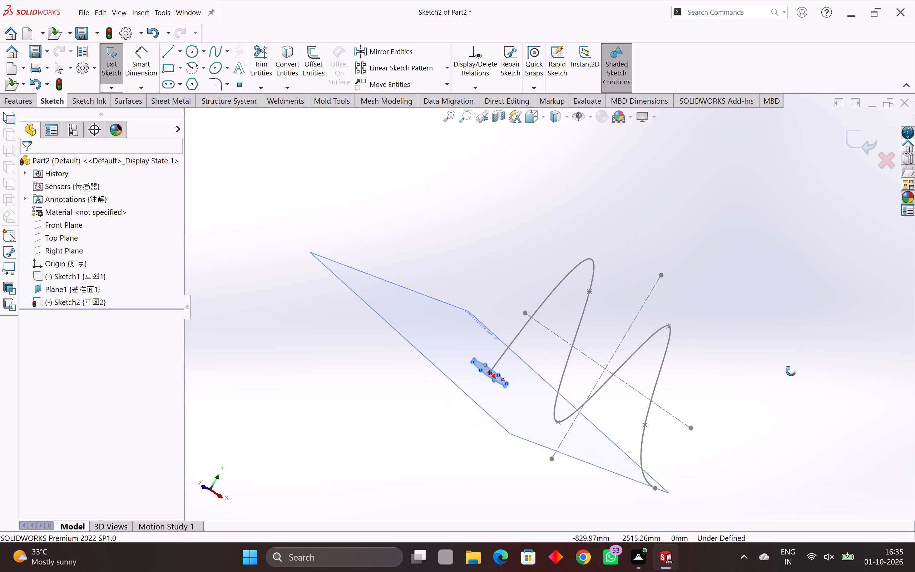
pyautogui.moveTo(791, 371); pyautogui.dragTo(864, 306, button='middle')
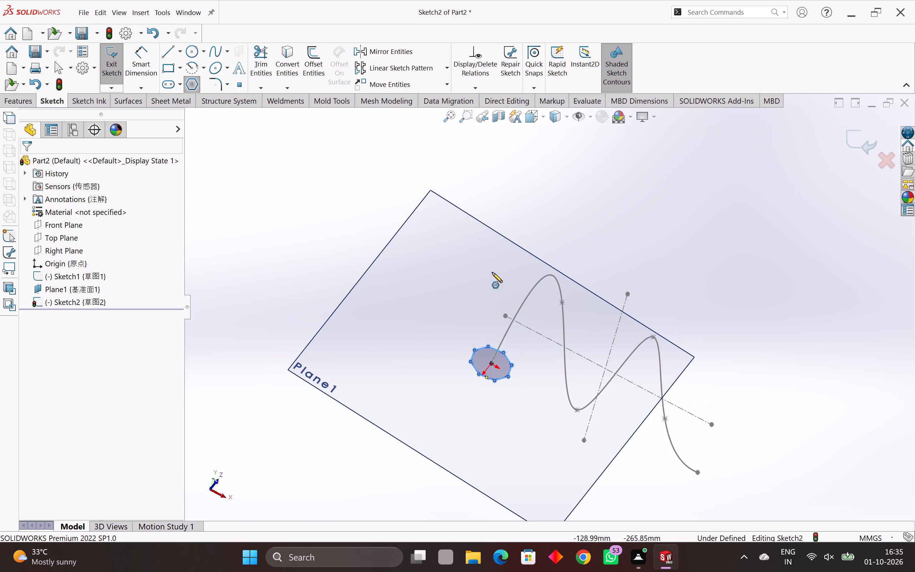
pyautogui.keyDown('ctrl'); pyautogui.moveTo(458, 259); pyautogui.dragTo(458, 301, button='middle'); pyautogui.keyUp('ctrl')
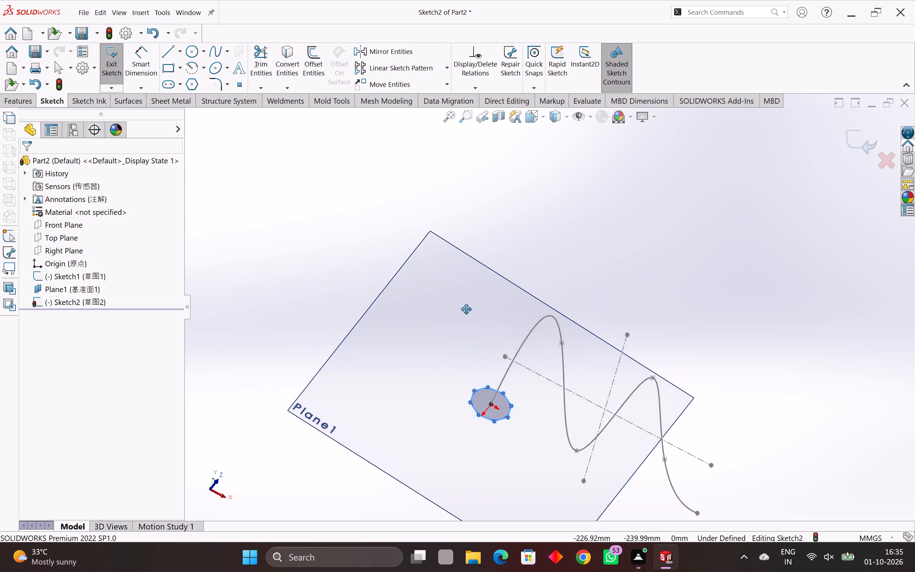
pyautogui.keyDown('ctrl'); pyautogui.moveTo(458, 301); pyautogui.dragTo(454, 278, button='middle'); pyautogui.keyUp('ctrl')
pyautogui.middleClick(455, 250)
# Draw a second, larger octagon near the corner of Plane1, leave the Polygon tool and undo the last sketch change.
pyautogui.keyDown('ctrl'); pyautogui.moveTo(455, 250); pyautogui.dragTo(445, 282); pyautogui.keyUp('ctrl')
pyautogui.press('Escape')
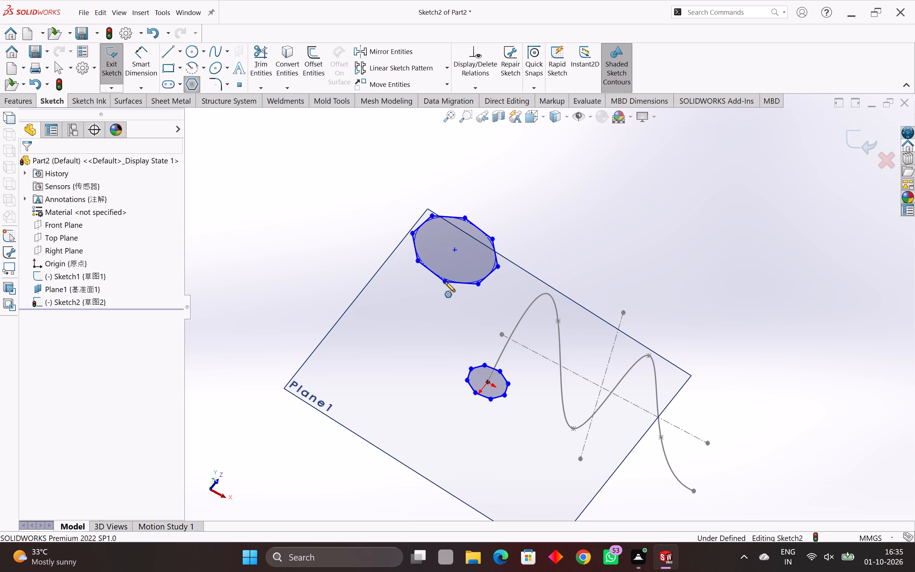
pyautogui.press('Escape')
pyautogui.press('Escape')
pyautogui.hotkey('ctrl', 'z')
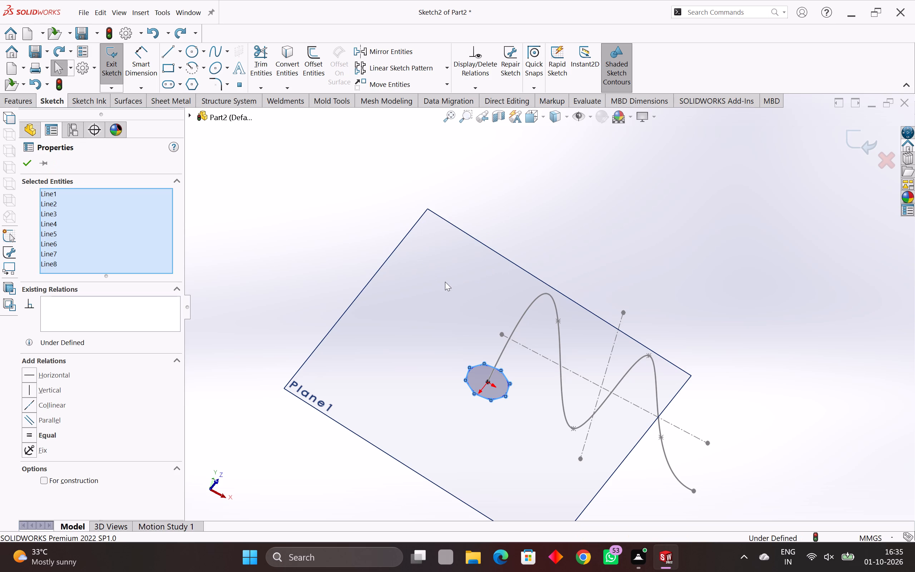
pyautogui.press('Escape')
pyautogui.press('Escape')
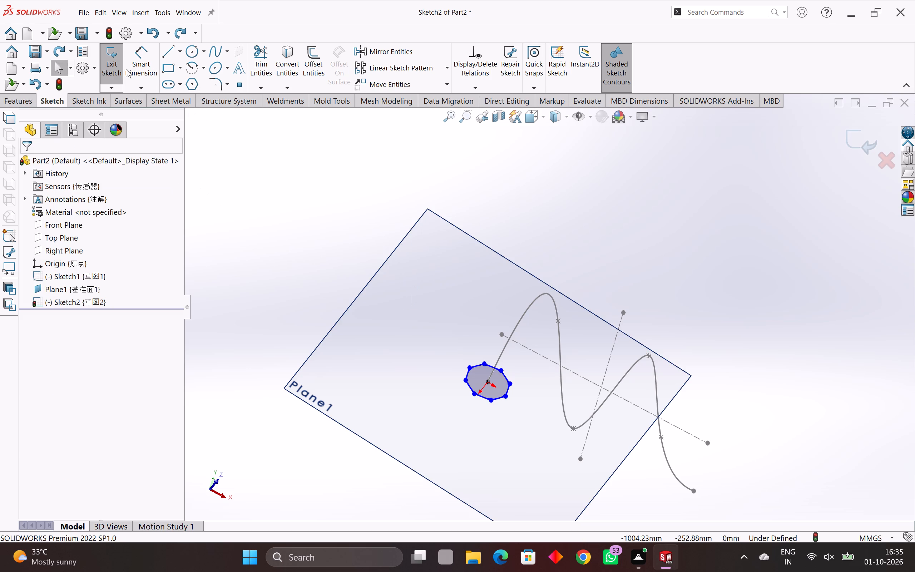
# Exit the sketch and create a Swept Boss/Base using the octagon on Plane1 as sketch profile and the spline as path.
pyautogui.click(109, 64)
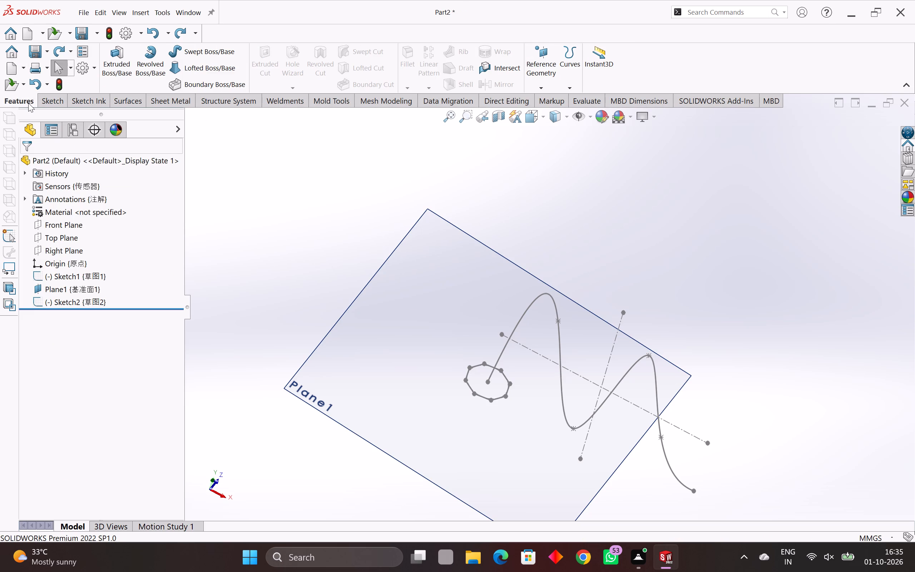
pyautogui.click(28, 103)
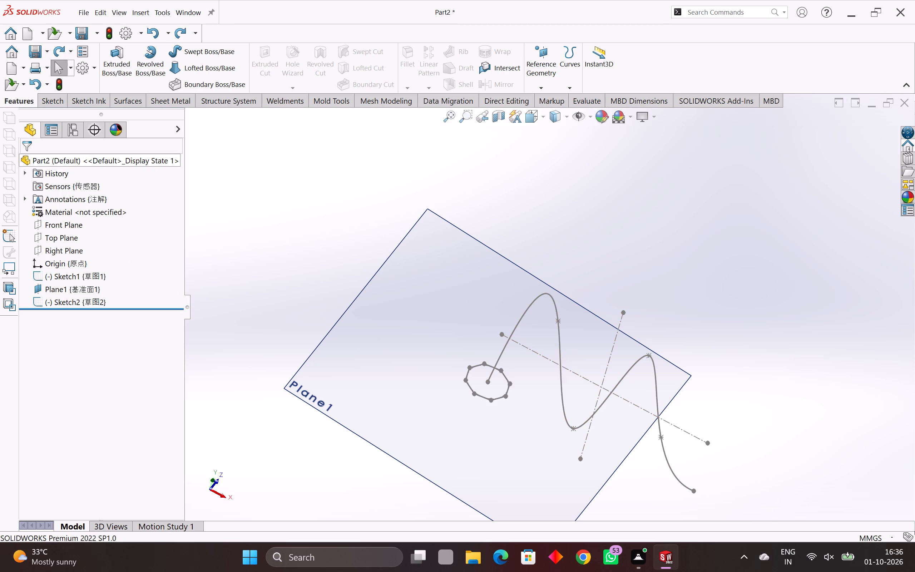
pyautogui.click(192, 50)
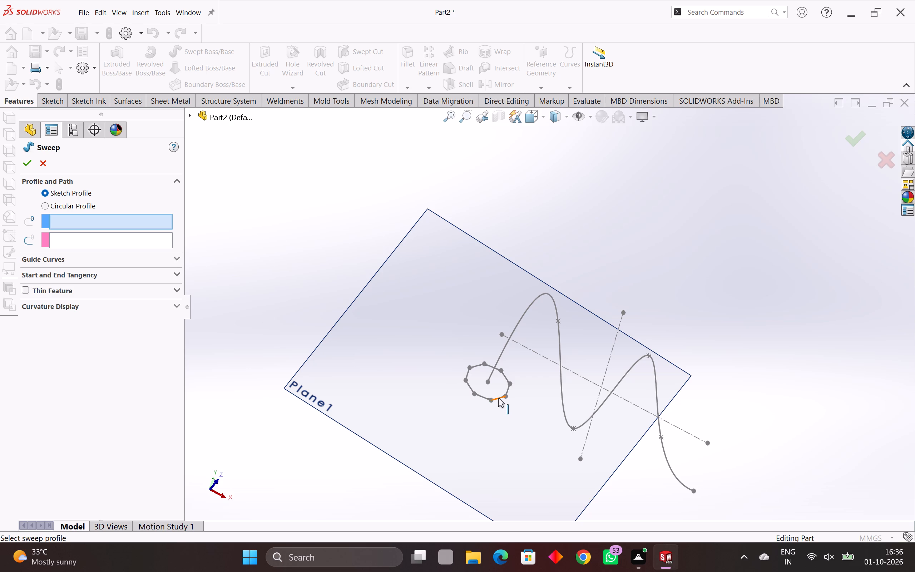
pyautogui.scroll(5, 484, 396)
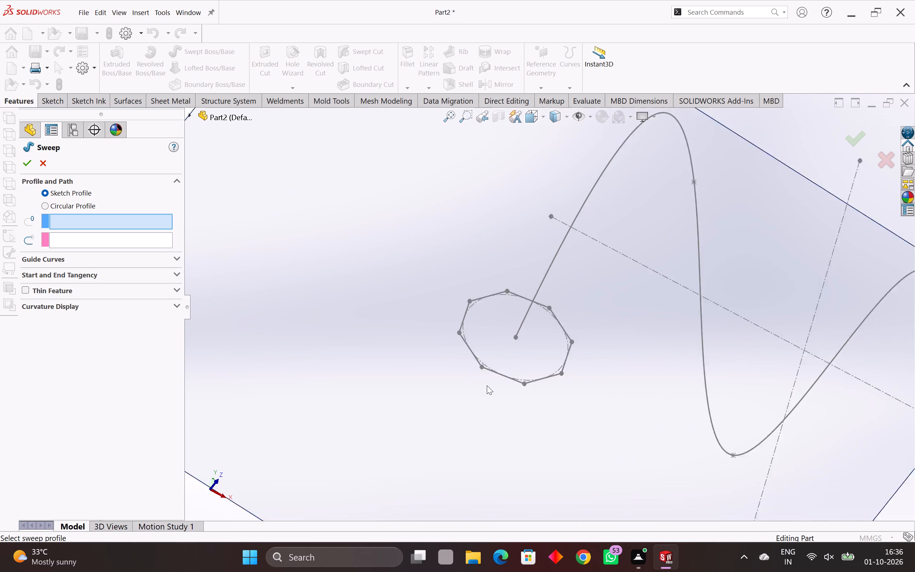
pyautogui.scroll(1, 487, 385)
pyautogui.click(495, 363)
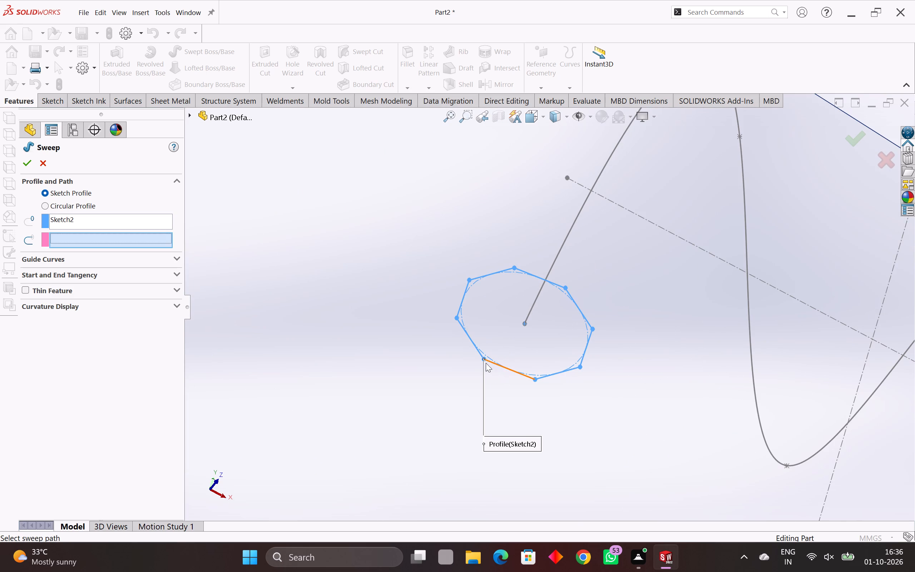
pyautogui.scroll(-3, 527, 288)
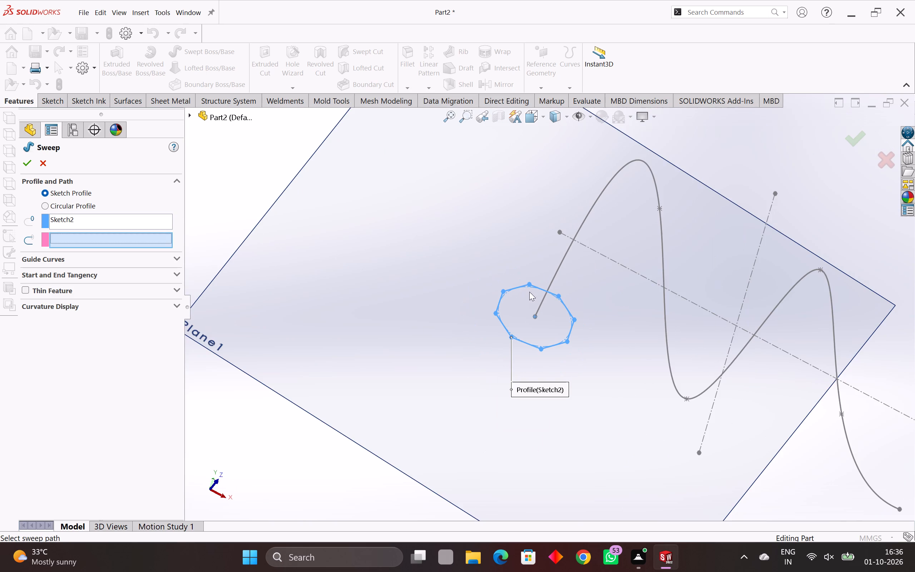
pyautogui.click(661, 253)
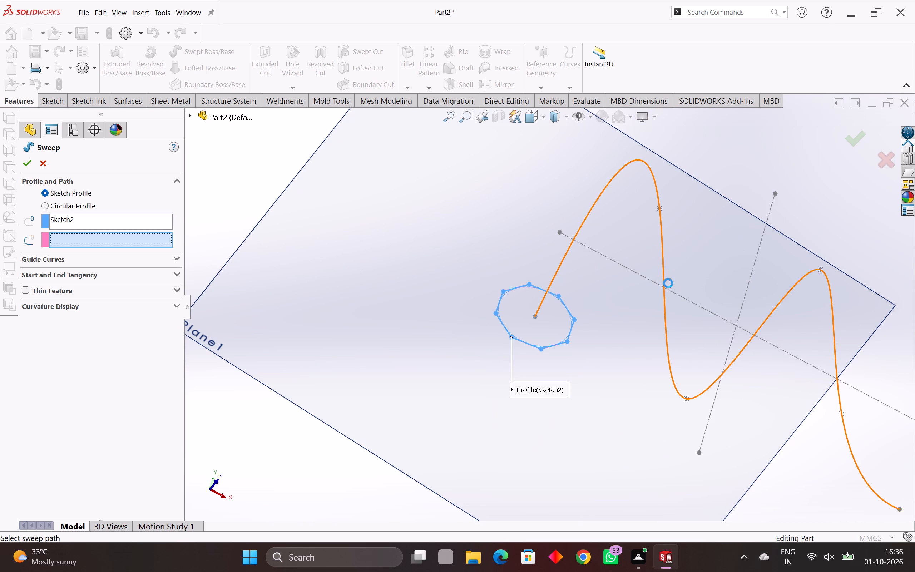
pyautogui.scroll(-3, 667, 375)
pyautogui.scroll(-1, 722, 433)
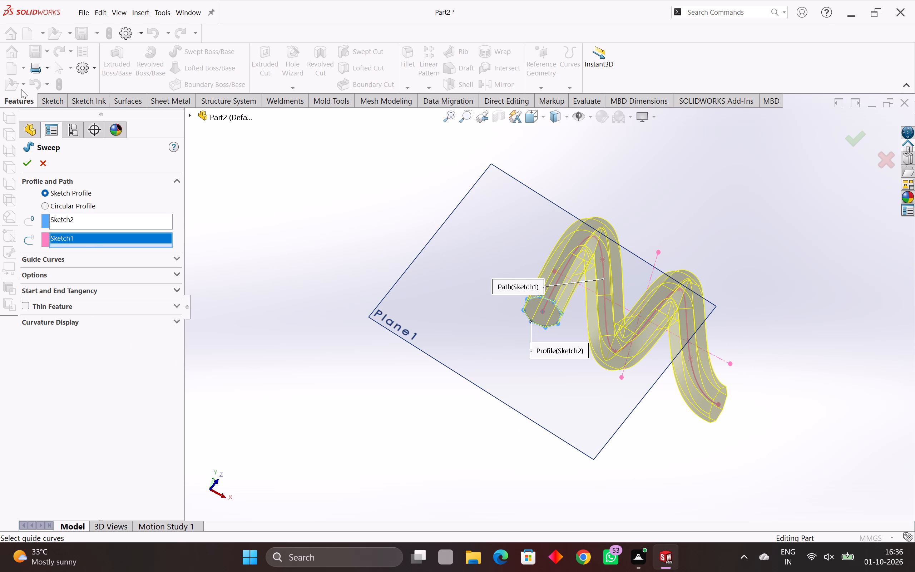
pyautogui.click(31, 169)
# Examine the swept octagonal rod's end faces, bends and side faces from several angles and up close.
pyautogui.moveTo(594, 364); pyautogui.dragTo(247, 428, button='middle')
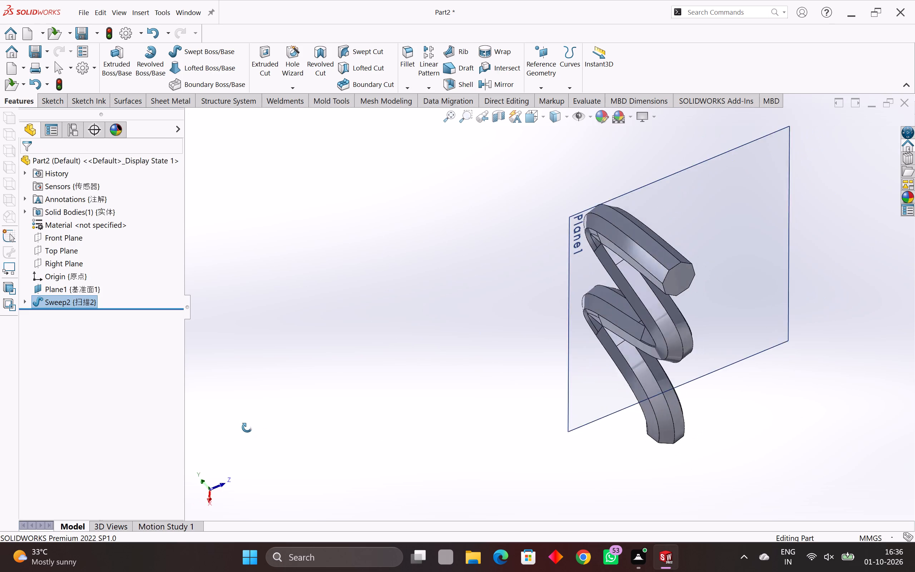
pyautogui.moveTo(247, 428); pyautogui.dragTo(617, 350, button='middle')
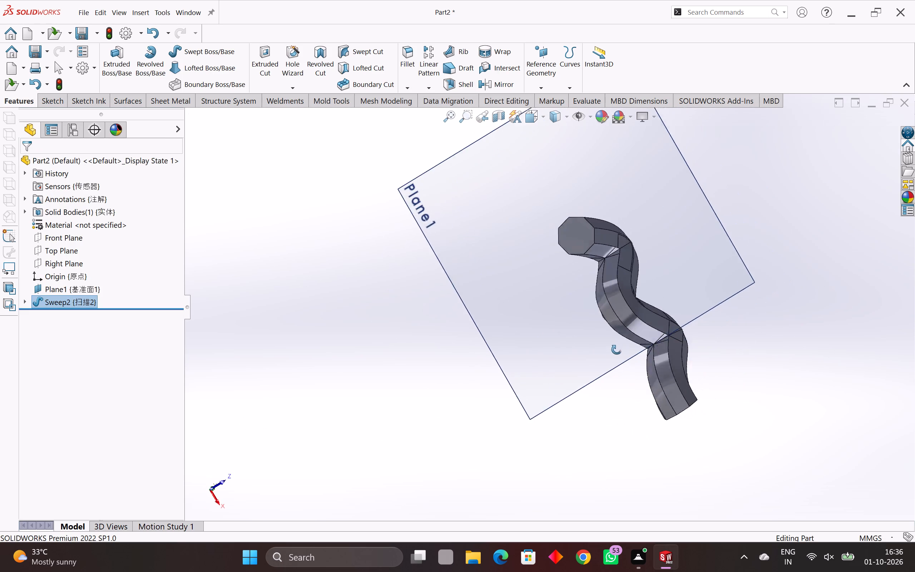
pyautogui.moveTo(617, 350); pyautogui.dragTo(563, 406, button='middle')
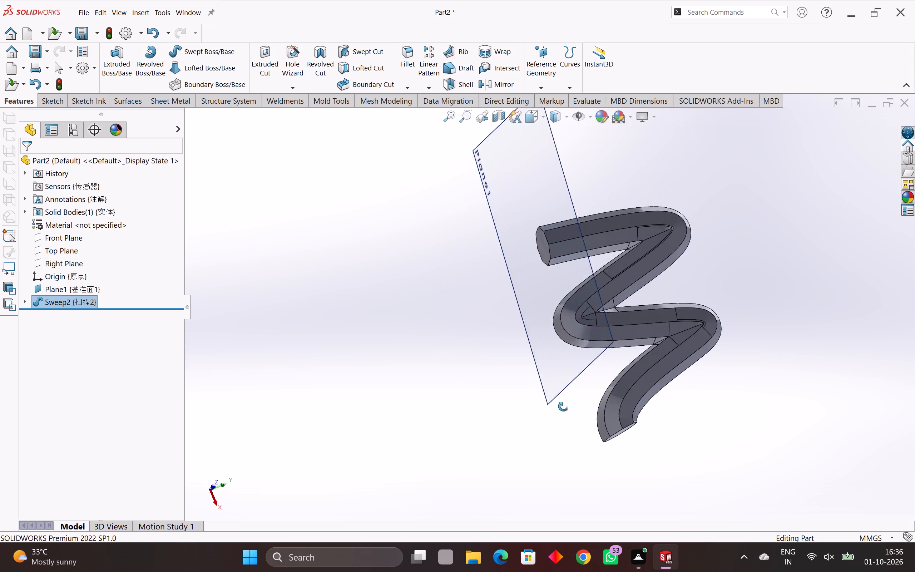
pyautogui.moveTo(563, 406); pyautogui.dragTo(571, 405, button='middle')
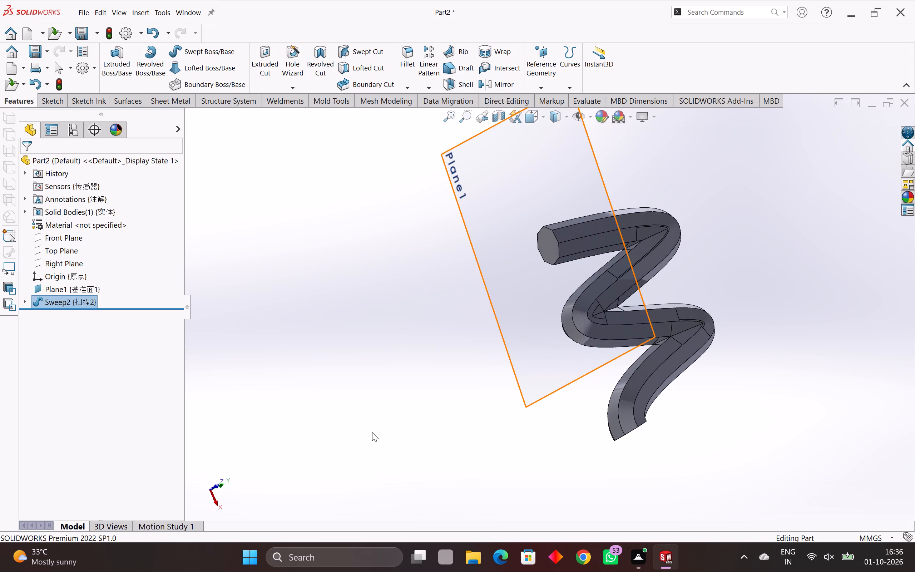
pyautogui.moveTo(456, 386); pyautogui.dragTo(405, 408, button='middle')
pyautogui.moveTo(729, 365); pyautogui.dragTo(637, 415, button='middle')
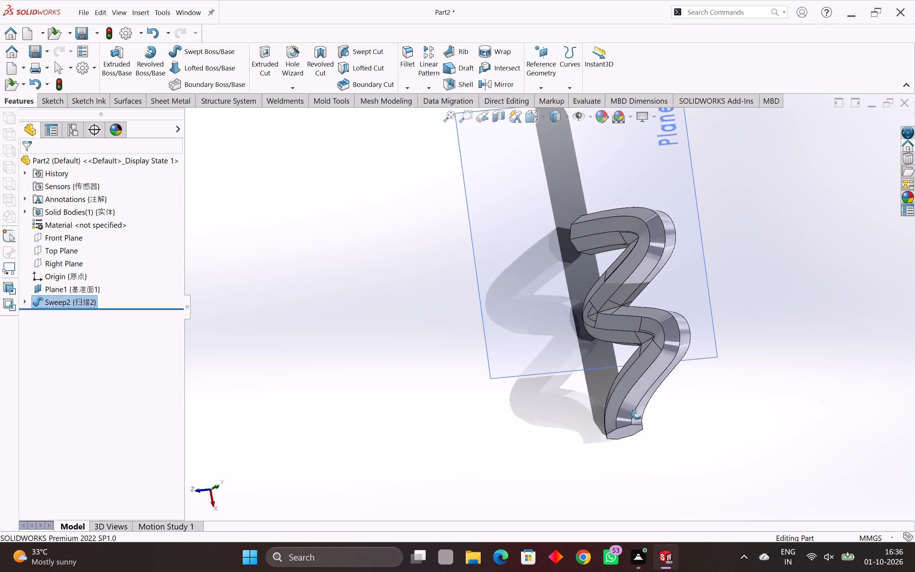
pyautogui.moveTo(637, 415); pyautogui.dragTo(607, 429, button='middle')
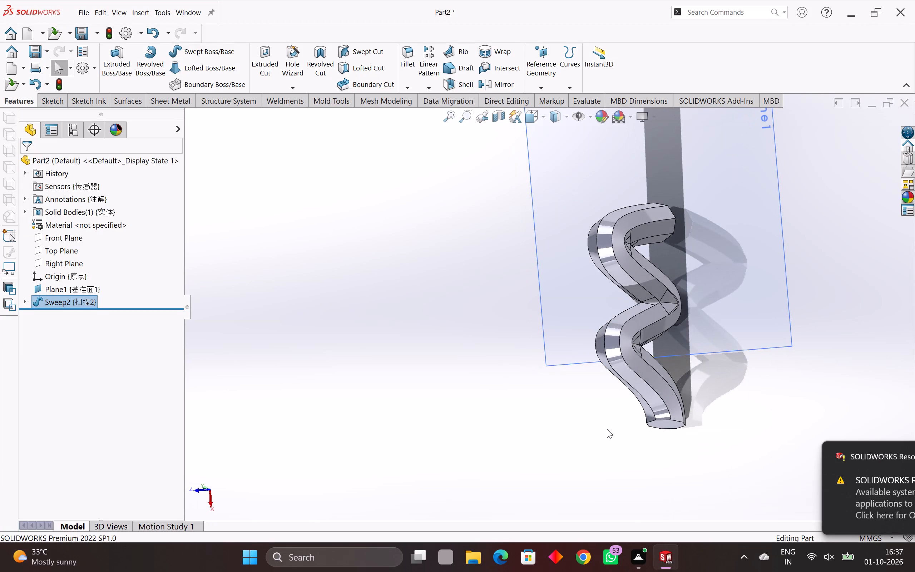
pyautogui.moveTo(720, 362); pyautogui.dragTo(627, 405, button='middle')
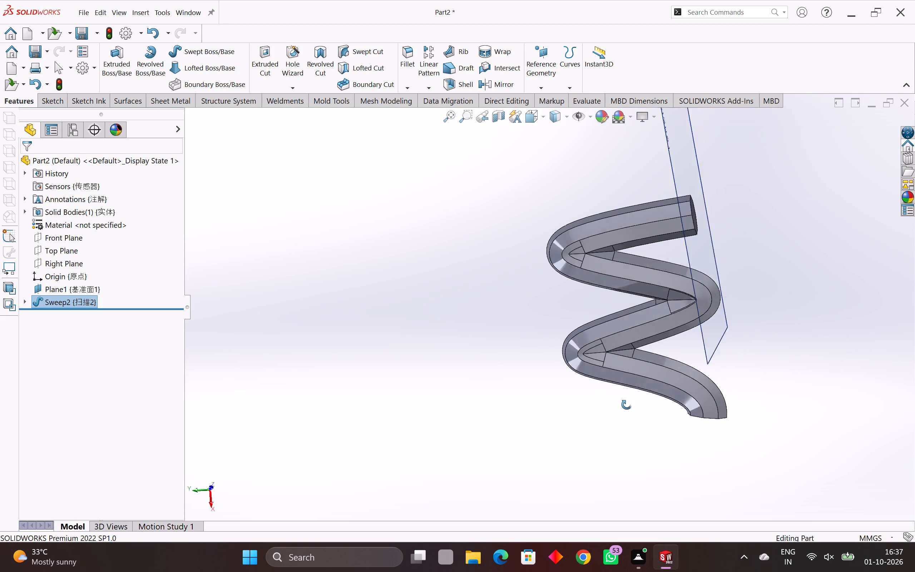
pyautogui.moveTo(627, 405); pyautogui.dragTo(701, 388, button='middle')
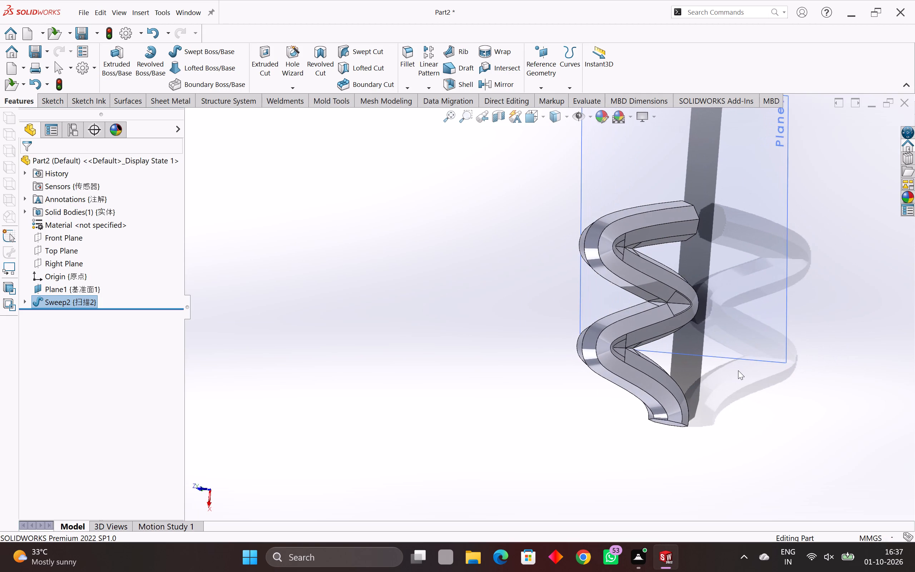
pyautogui.scroll(5, 738, 370)
pyautogui.scroll(-1, 738, 370)
pyautogui.scroll(4, 451, 355)
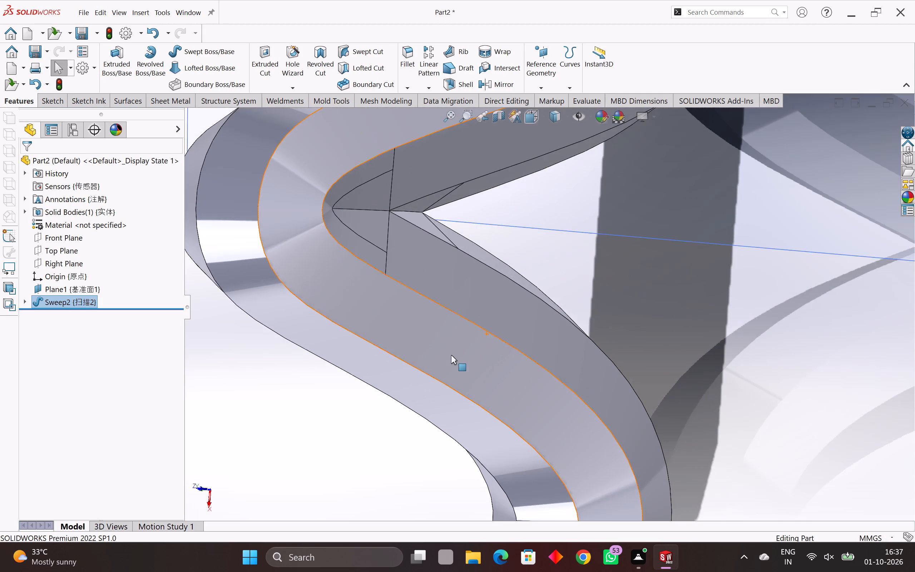
pyautogui.scroll(15, 451, 355)
pyautogui.scroll(-11, 451, 355)
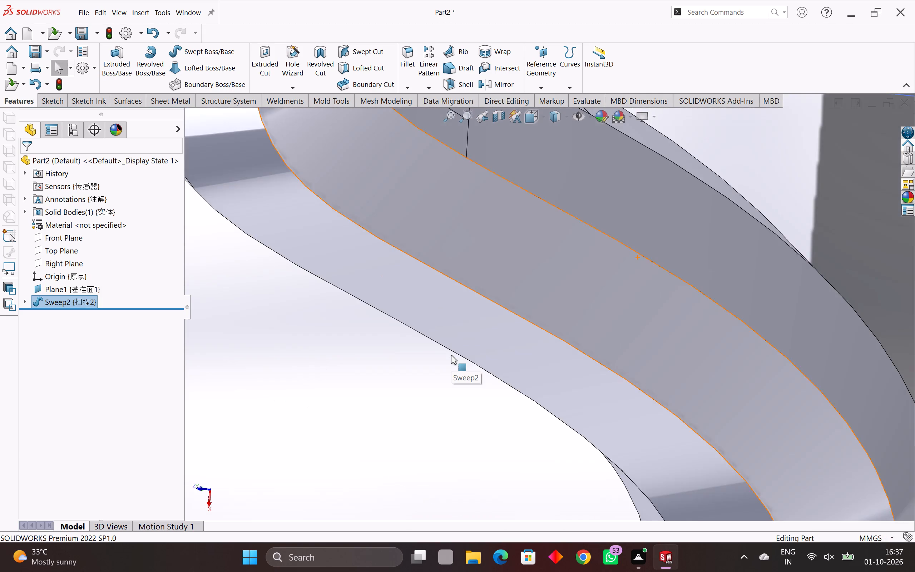
pyautogui.scroll(-10, 451, 355)
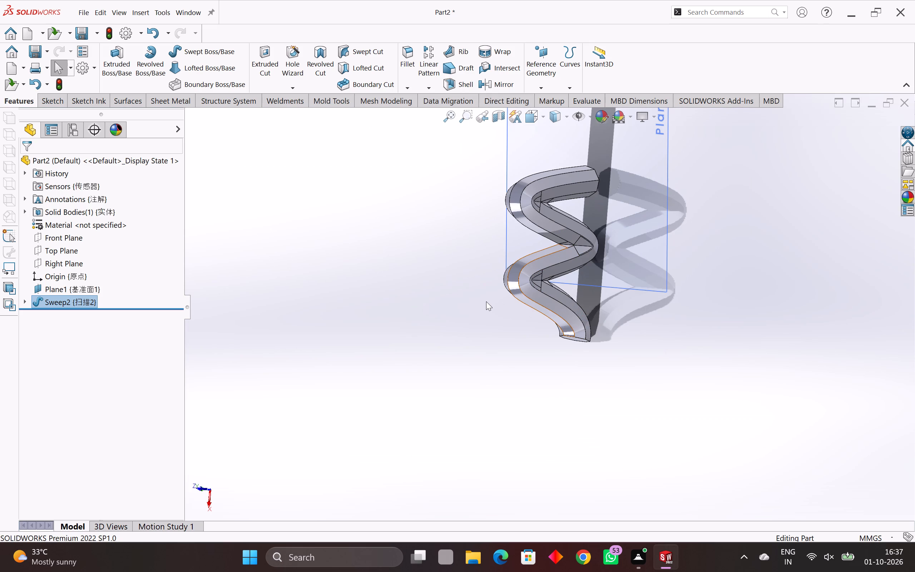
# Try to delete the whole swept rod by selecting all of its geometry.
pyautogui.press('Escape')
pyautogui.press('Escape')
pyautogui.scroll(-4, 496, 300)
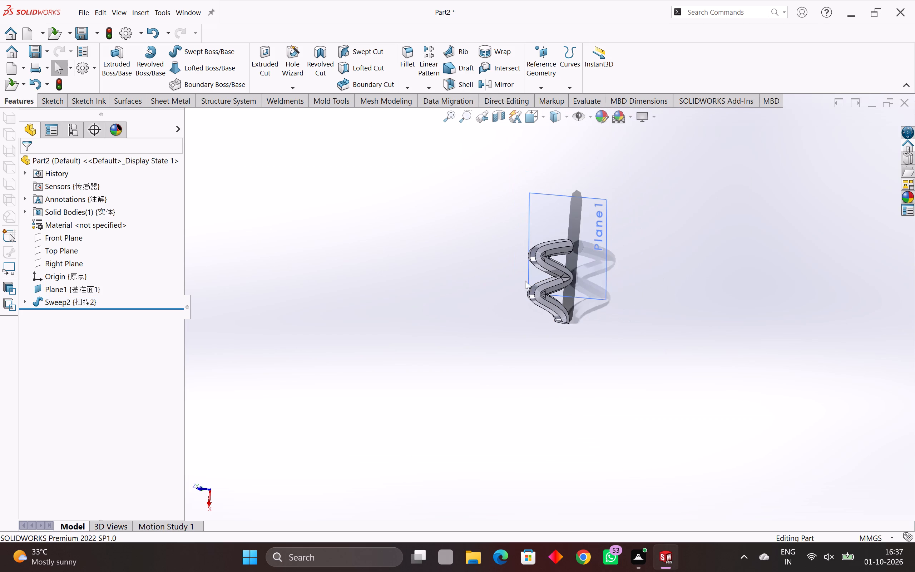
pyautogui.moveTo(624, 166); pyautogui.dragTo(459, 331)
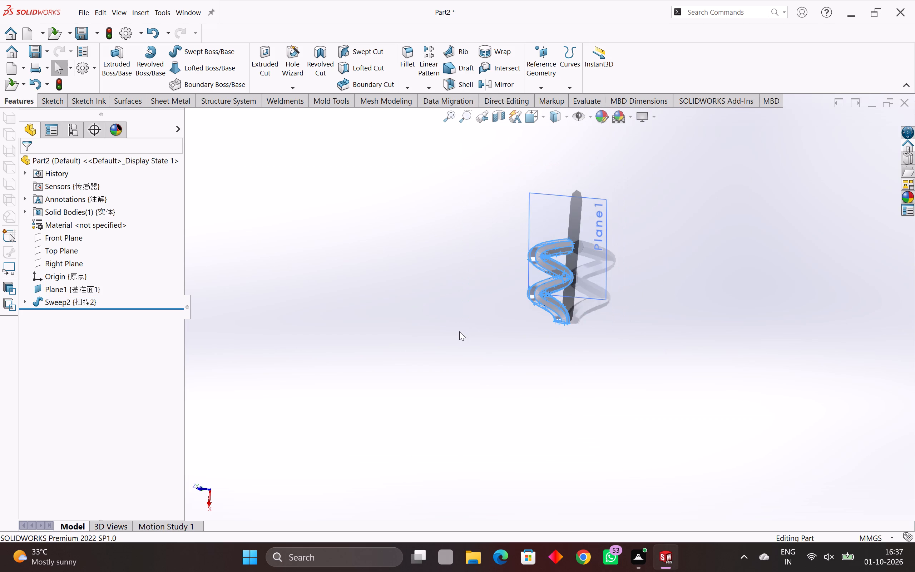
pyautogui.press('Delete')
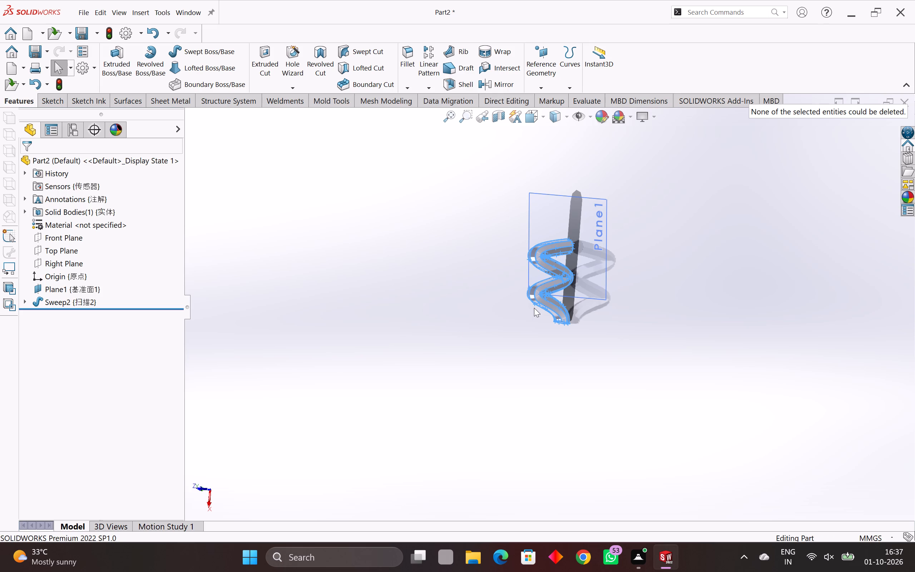
# Undo all modelling changes back to the empty part, removing the sweep, the sketches and Plane1.
pyautogui.hotkey('ctrl', 'z')
pyautogui.hotkey('ctrl', 'z')
pyautogui.hotkey('ctrl', 'z')
pyautogui.hotkey('ctrl', 'z')
pyautogui.hotkey('ctrl', 'z')
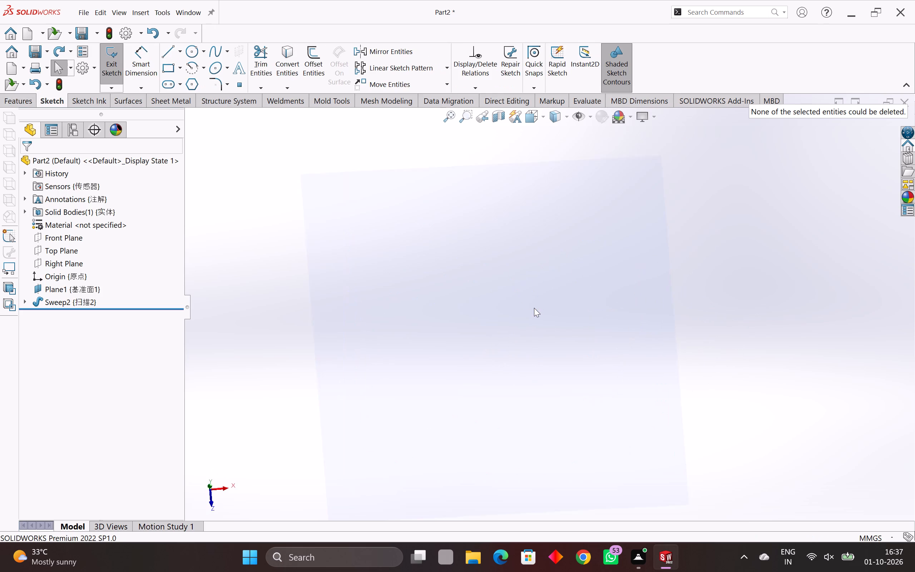
pyautogui.hotkey('ctrl', 'z')
pyautogui.hotkey('ctrl', 'z')
pyautogui.hotkey('ctrl', 'z')
pyautogui.hotkey('ctrl', 'z')
pyautogui.hotkey('ctrl', 'z')
pyautogui.hotkey('ctrl', 'z')
pyautogui.hotkey('ctrl', 'z')
pyautogui.hotkey('ctrl', 'z')
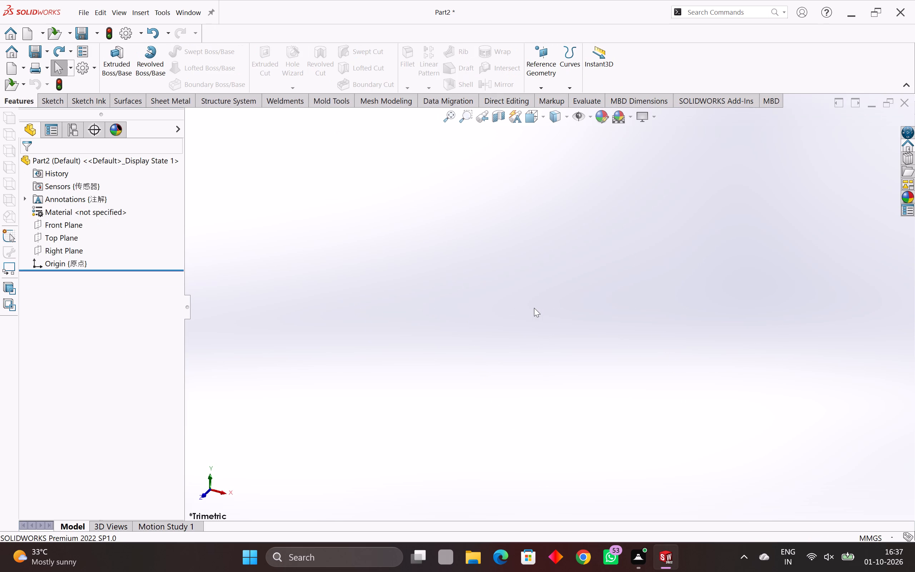
pyautogui.hotkey('ctrl', 'z')
pyautogui.hotkey('ctrl', 'z')
pyautogui.hotkey('ctrl', 'z')
pyautogui.hotkey('ctrl', 'z')
pyautogui.hotkey('ctrl', 'z')
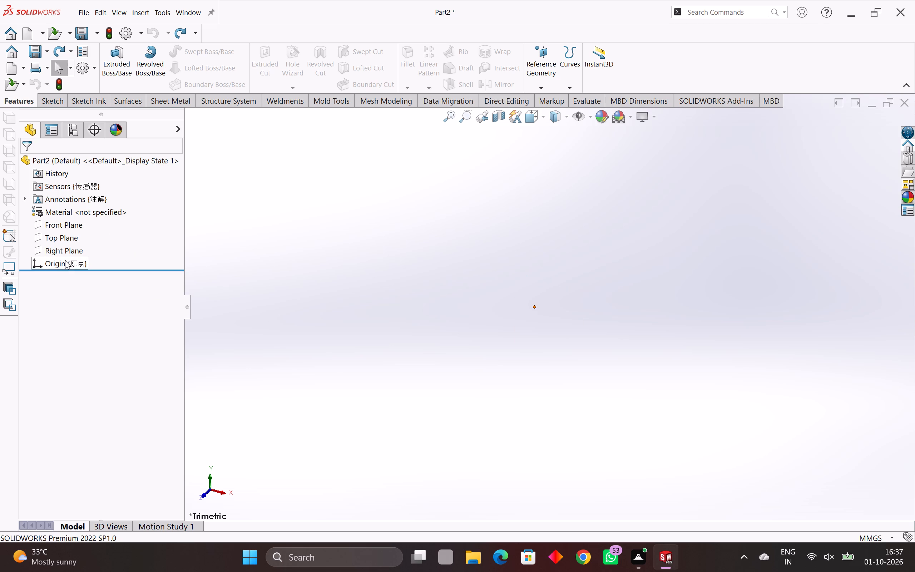
# Start a new sketch on the Front Plane.
pyautogui.click(72, 227)
pyautogui.click(541, 300)
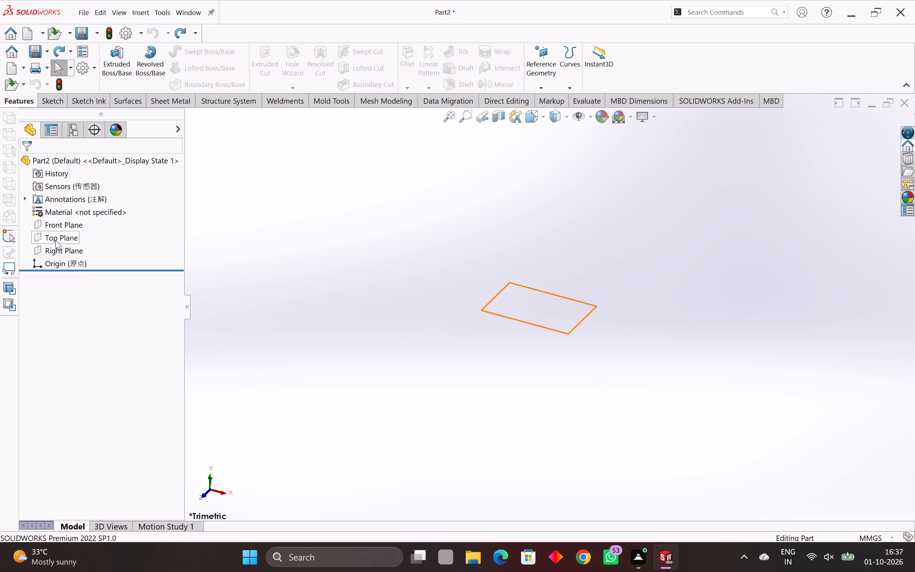
pyautogui.click(55, 226)
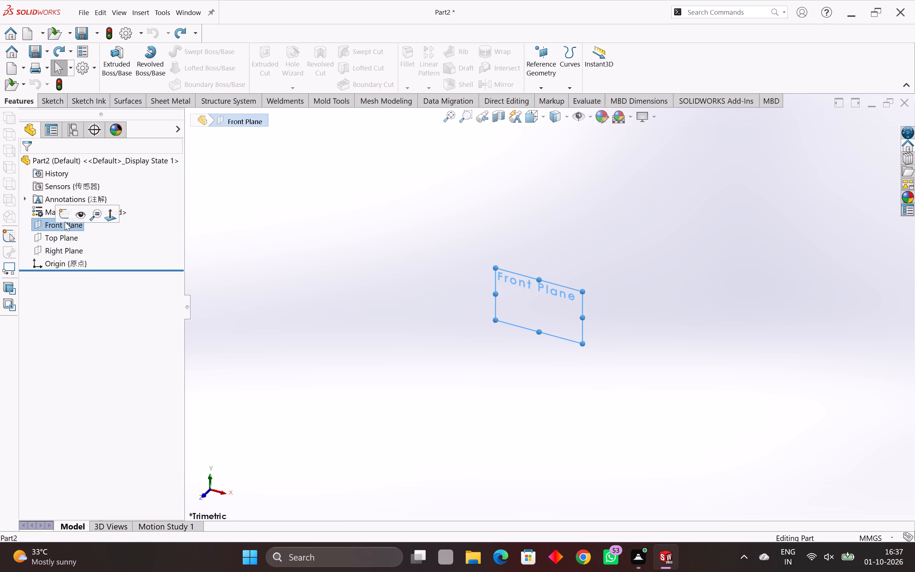
pyautogui.click(66, 215)
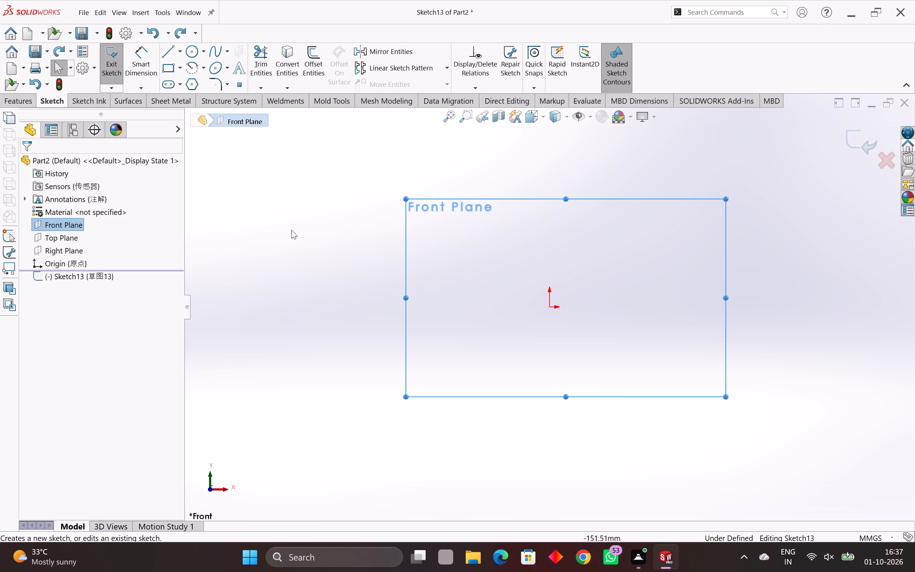
pyautogui.click(479, 303)
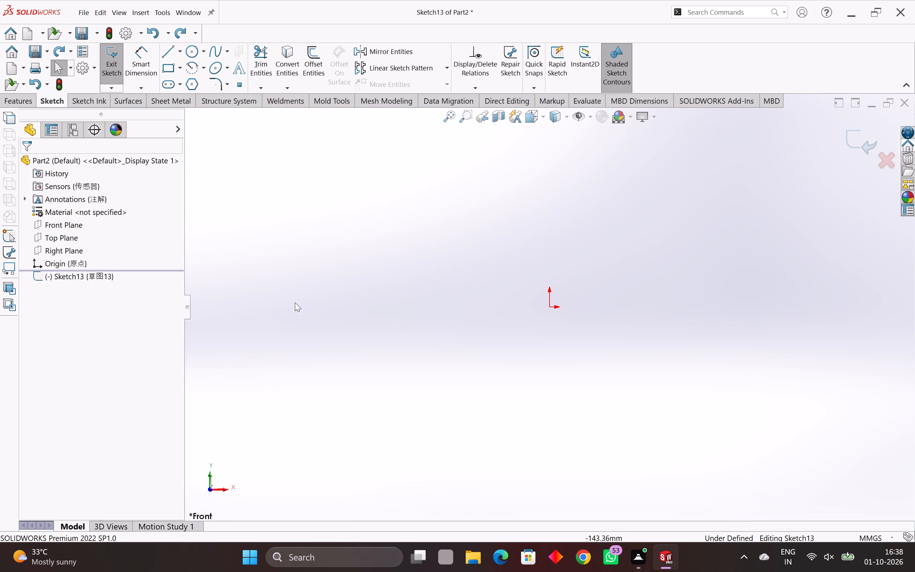
# Sketch a horizontal centerline about 446 mm long passing through the origin.
pyautogui.scroll(-2, 324, 302)
pyautogui.scroll(1, 326, 305)
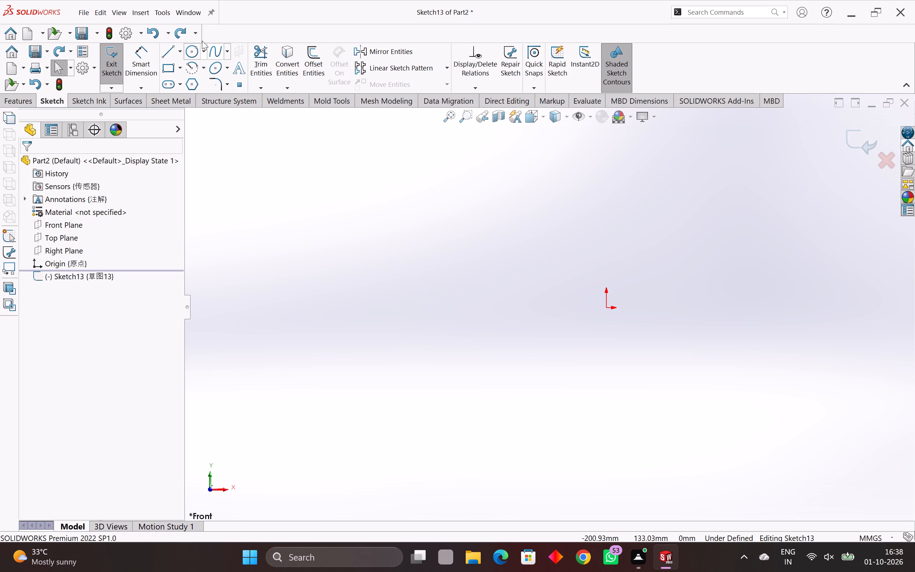
pyautogui.click(177, 51)
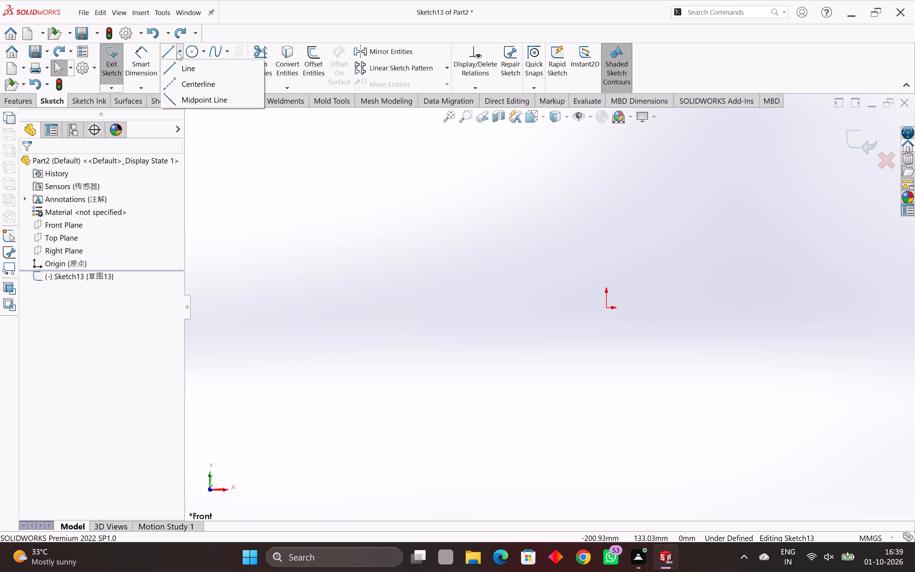
pyautogui.click(199, 85)
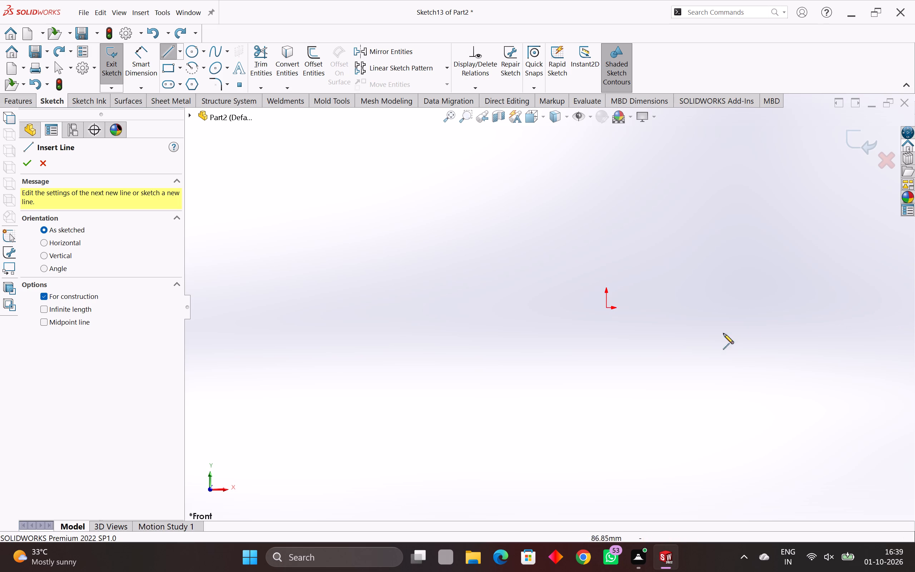
pyautogui.click(268, 307)
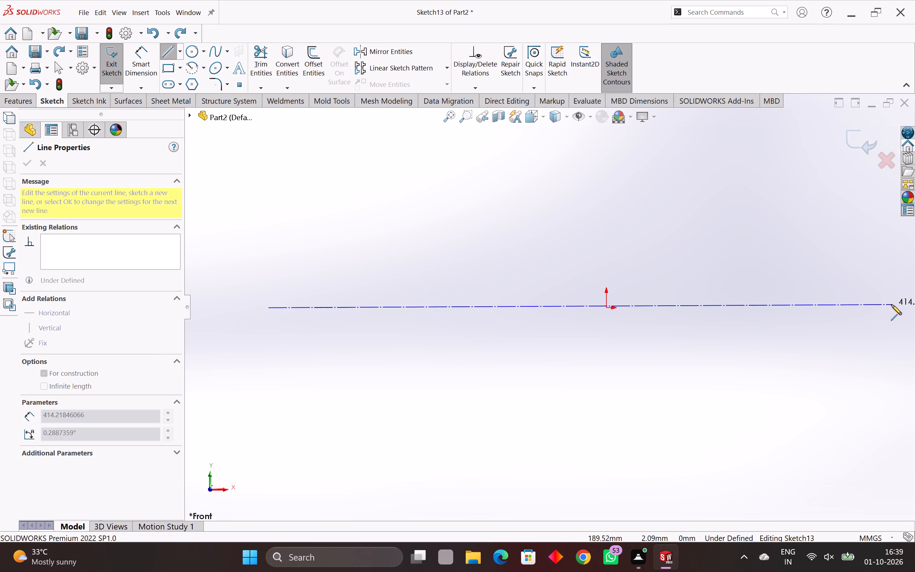
pyautogui.scroll(-1, 891, 305)
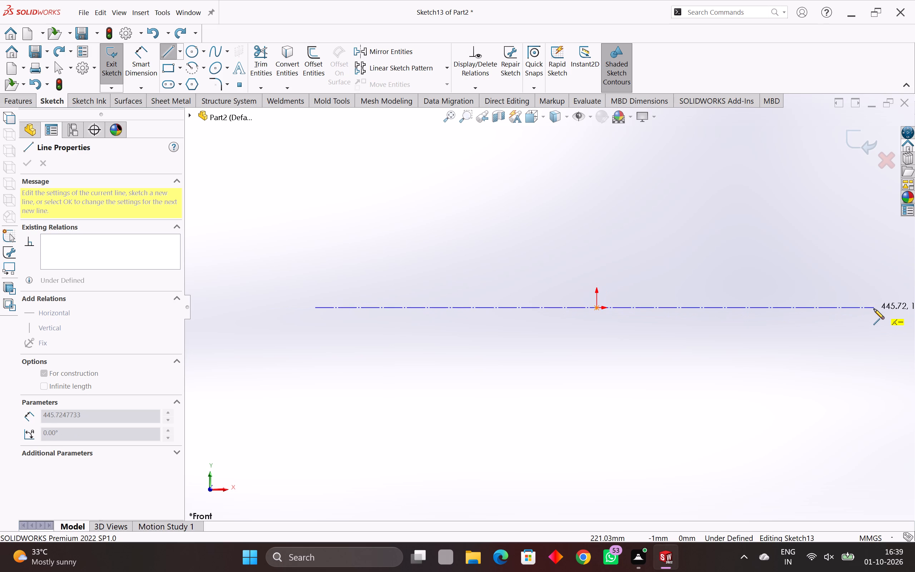
pyautogui.click(874, 309)
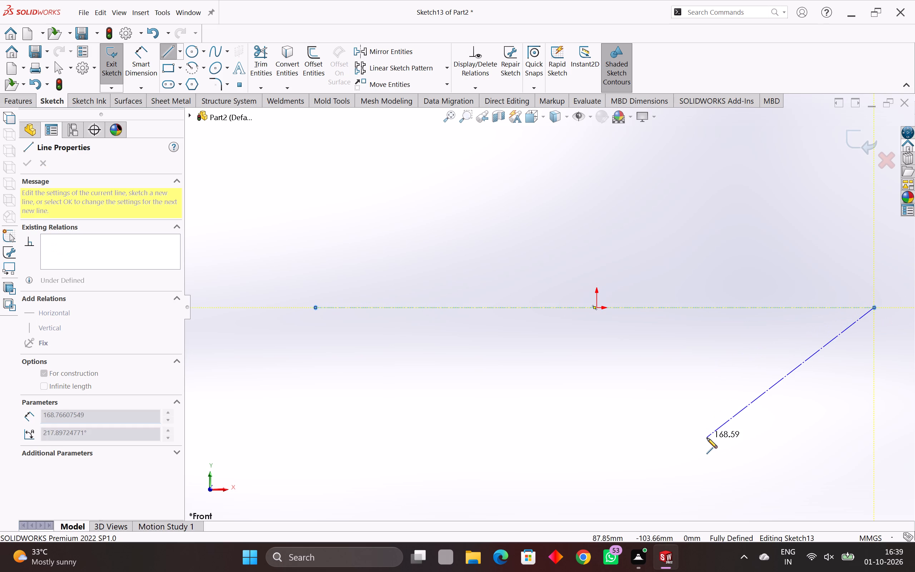
pyautogui.press('Escape')
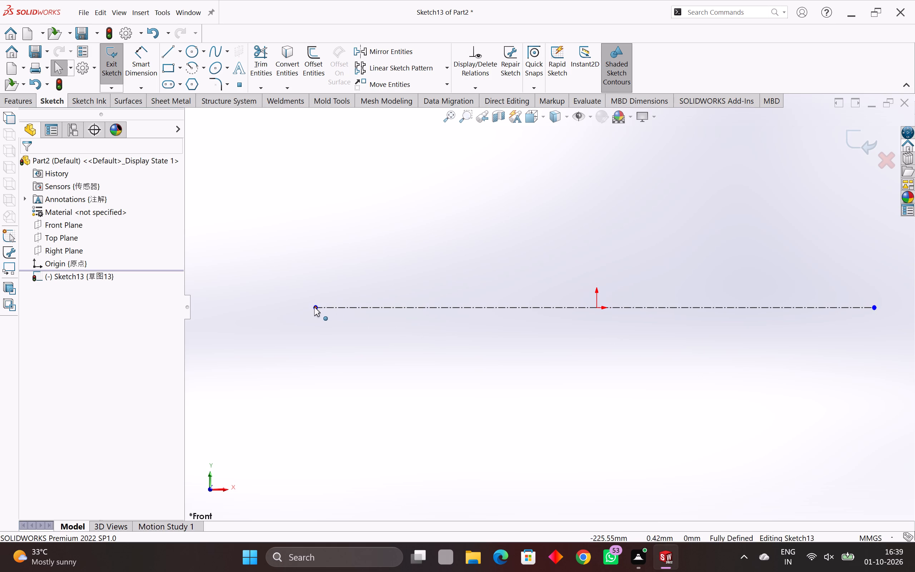
# Shorten the centerline to about 415 mm by moving its left endpoint to about X -194 mm.
pyautogui.moveTo(314, 307); pyautogui.dragTo(379, 319)
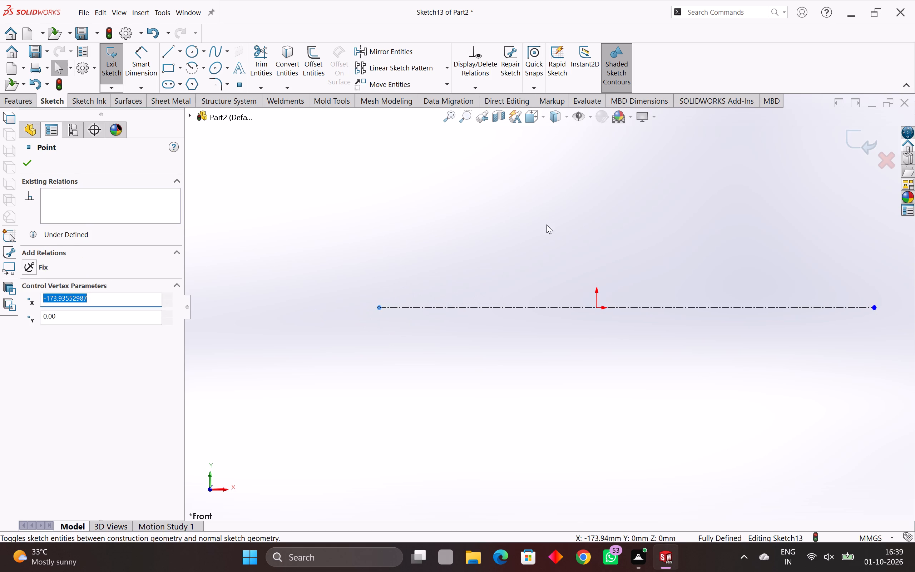
pyautogui.click(477, 233)
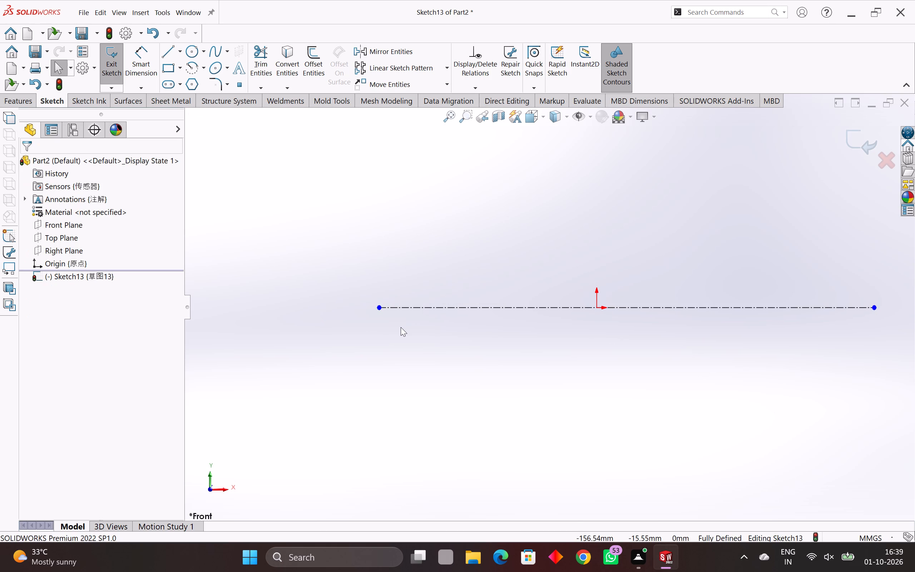
pyautogui.press('Escape')
pyautogui.moveTo(378, 309); pyautogui.dragTo(356, 308)
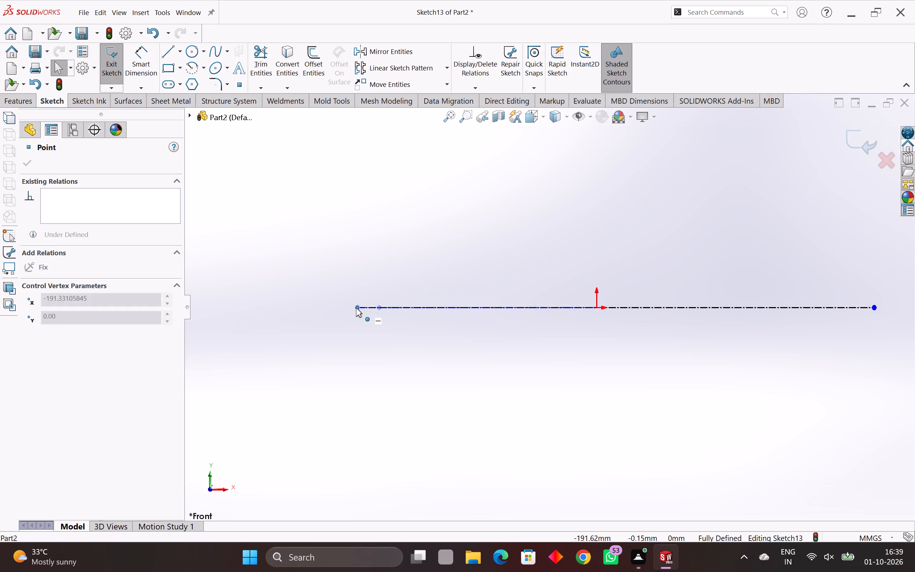
pyautogui.moveTo(356, 308); pyautogui.dragTo(353, 308)
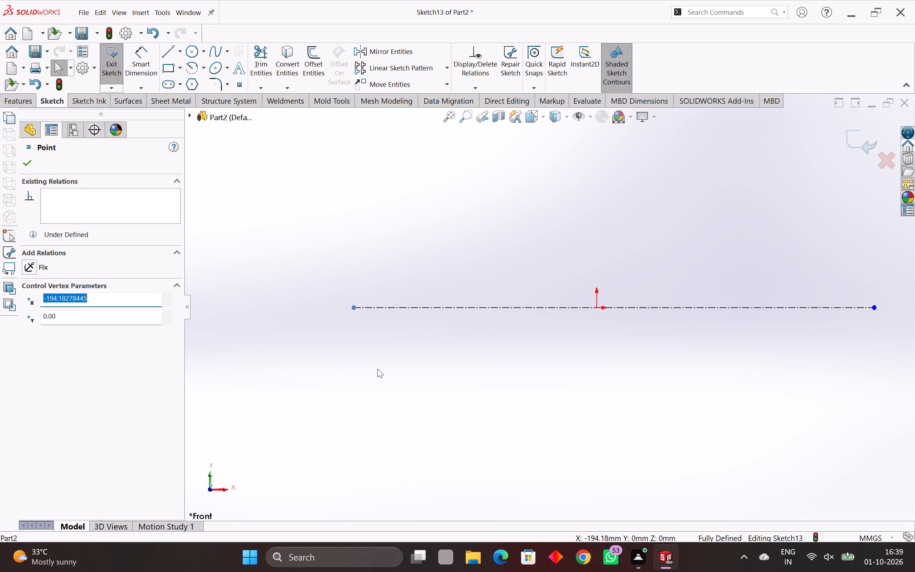
pyautogui.press('Escape')
pyautogui.press('Escape')
pyautogui.press('Escape')
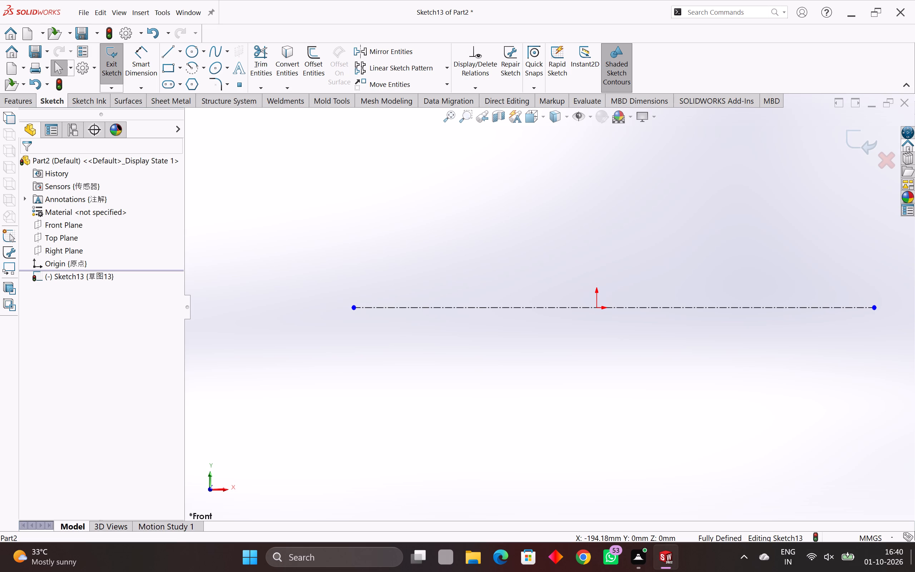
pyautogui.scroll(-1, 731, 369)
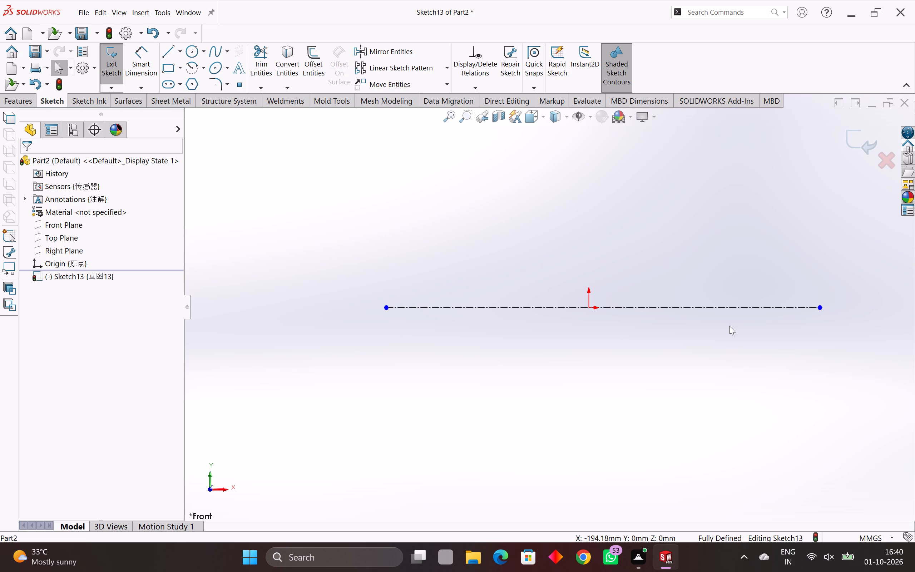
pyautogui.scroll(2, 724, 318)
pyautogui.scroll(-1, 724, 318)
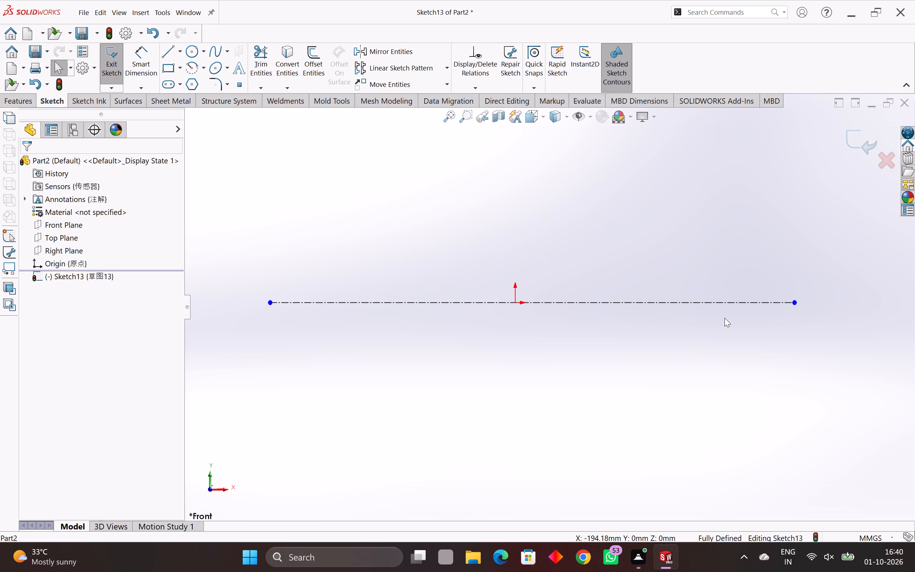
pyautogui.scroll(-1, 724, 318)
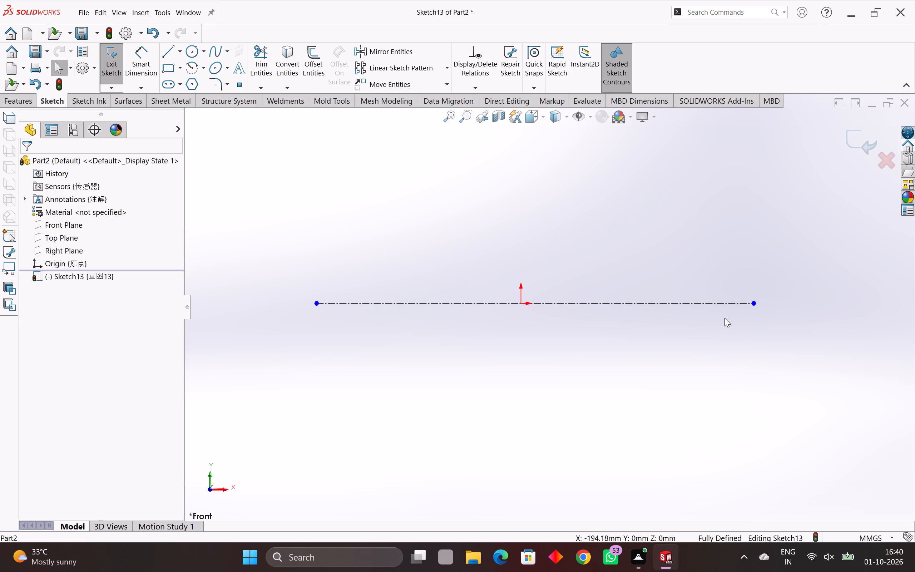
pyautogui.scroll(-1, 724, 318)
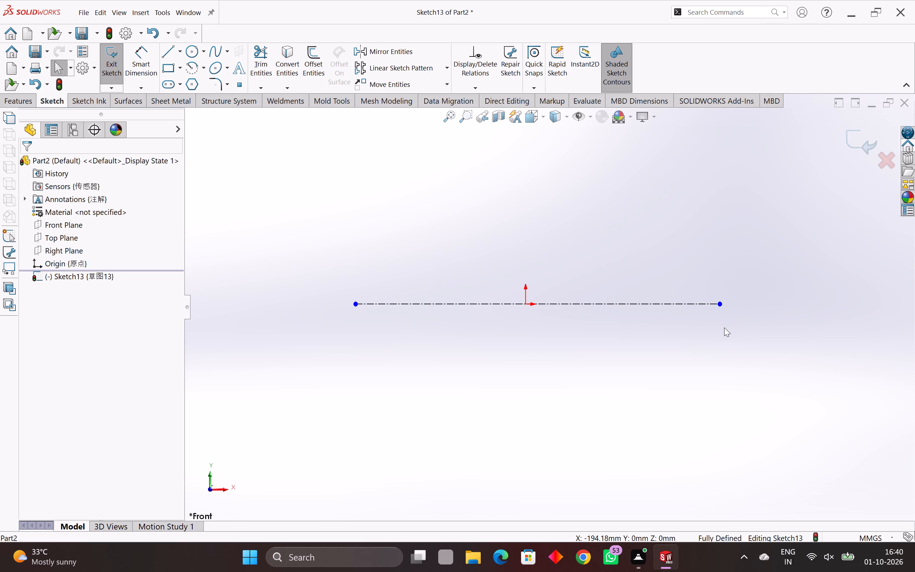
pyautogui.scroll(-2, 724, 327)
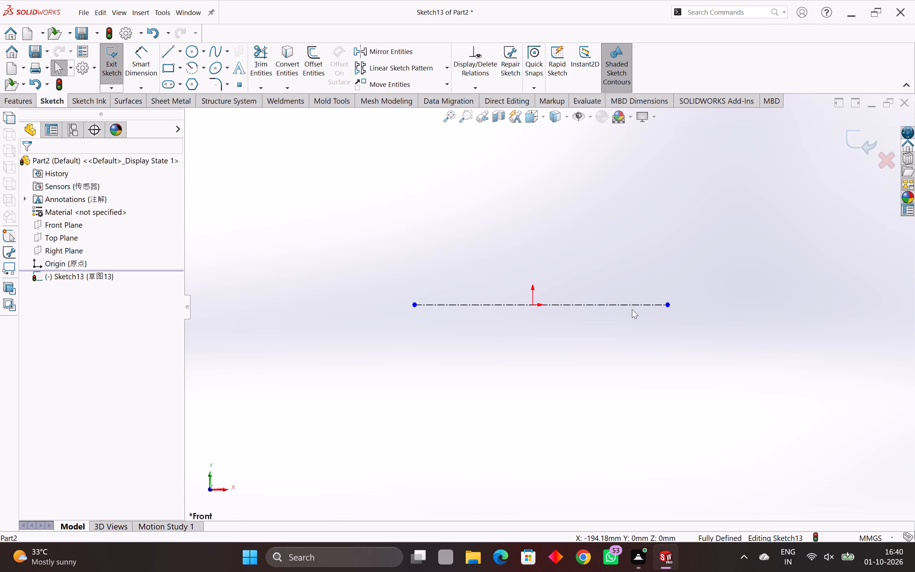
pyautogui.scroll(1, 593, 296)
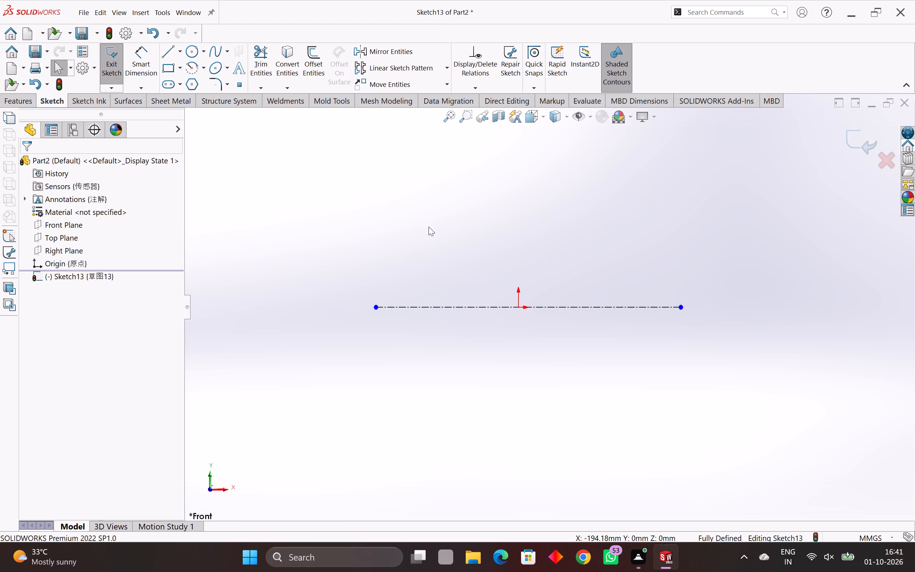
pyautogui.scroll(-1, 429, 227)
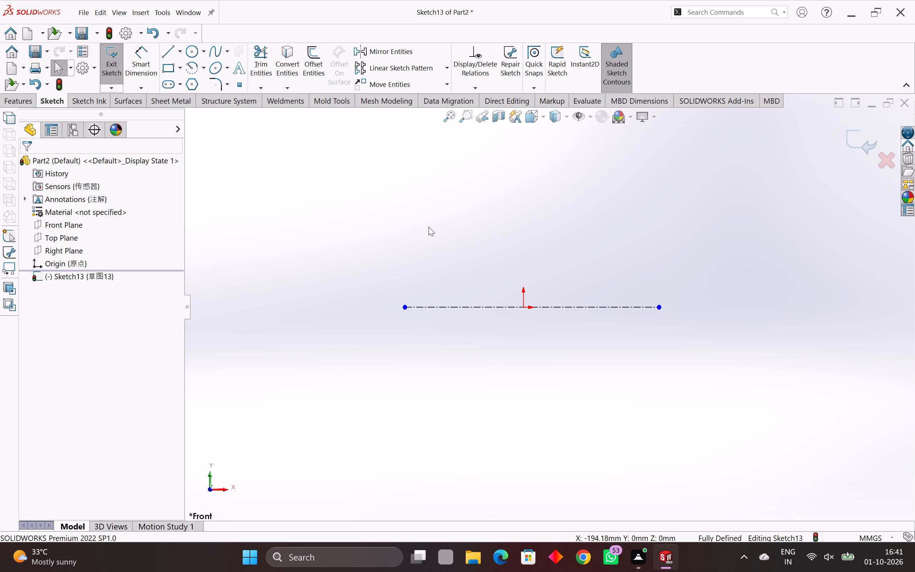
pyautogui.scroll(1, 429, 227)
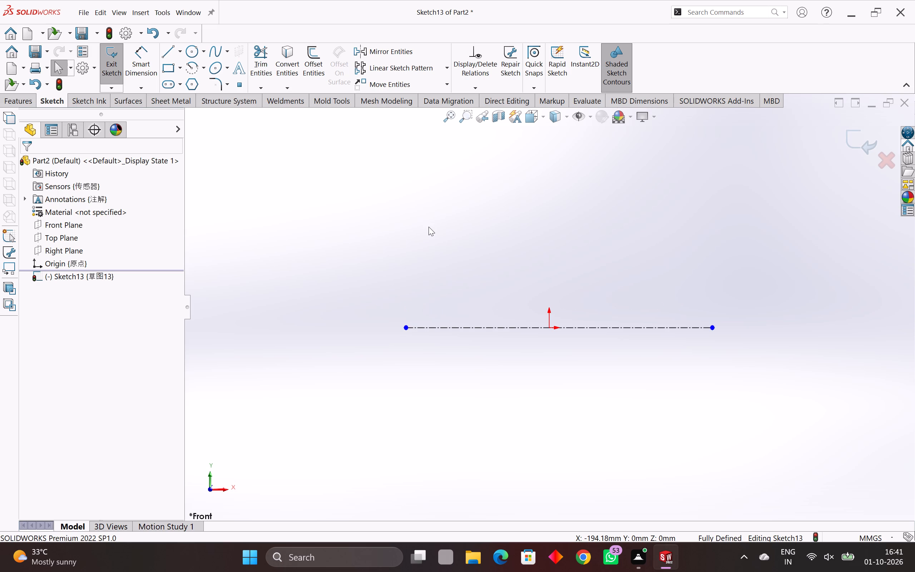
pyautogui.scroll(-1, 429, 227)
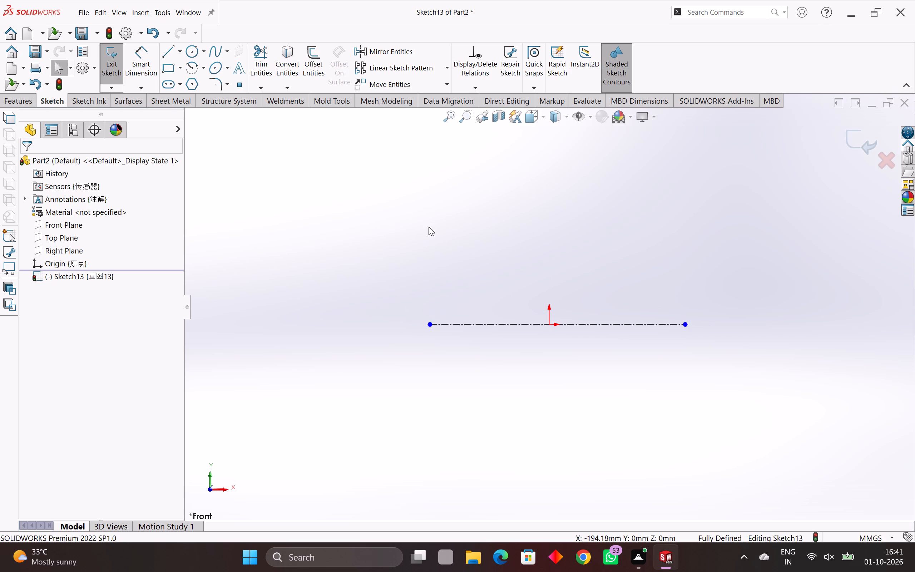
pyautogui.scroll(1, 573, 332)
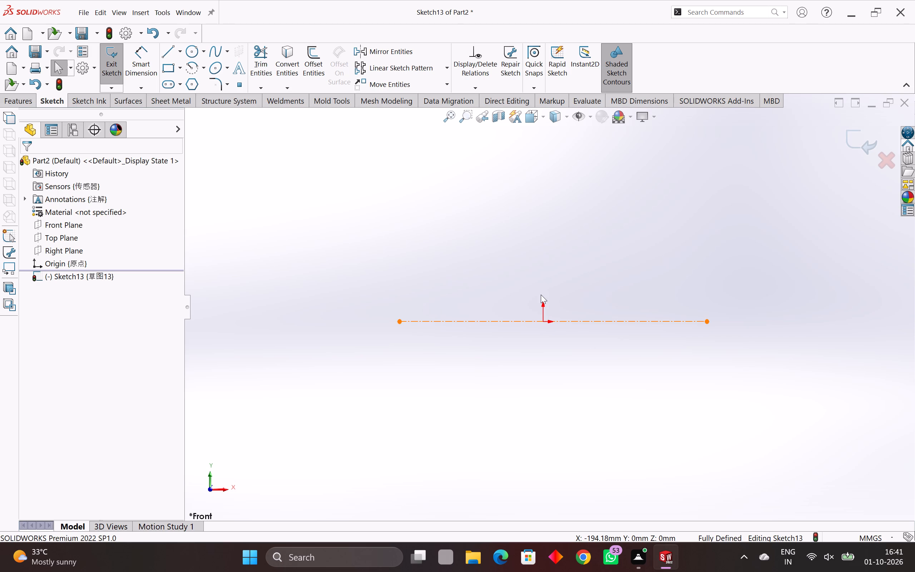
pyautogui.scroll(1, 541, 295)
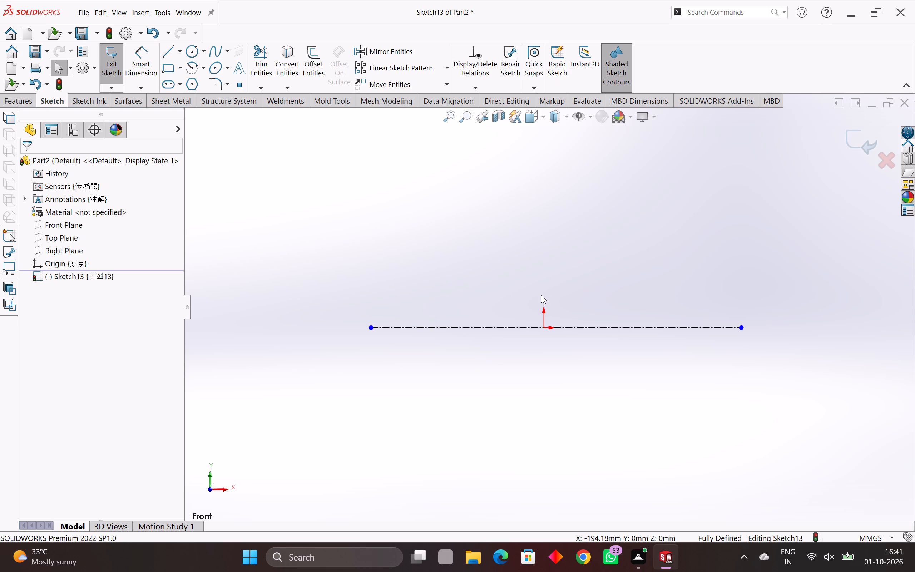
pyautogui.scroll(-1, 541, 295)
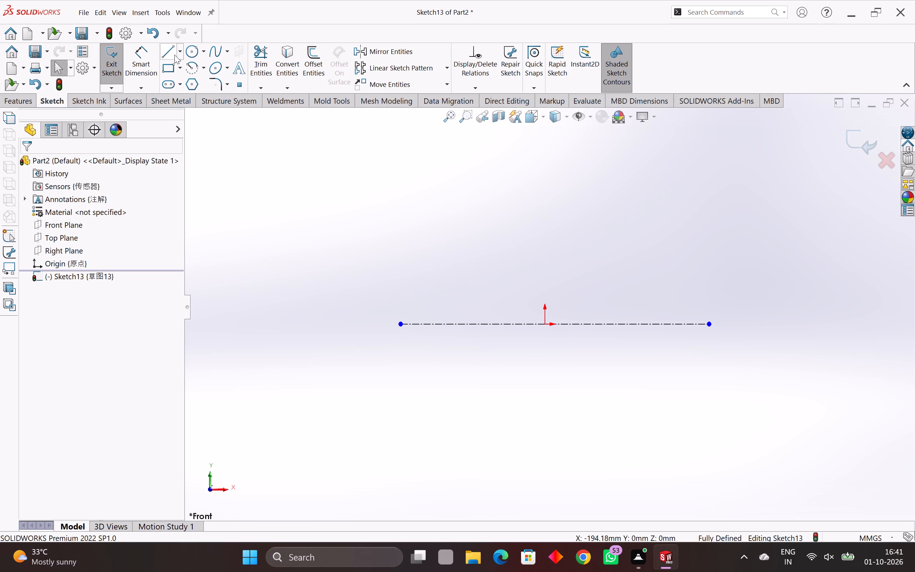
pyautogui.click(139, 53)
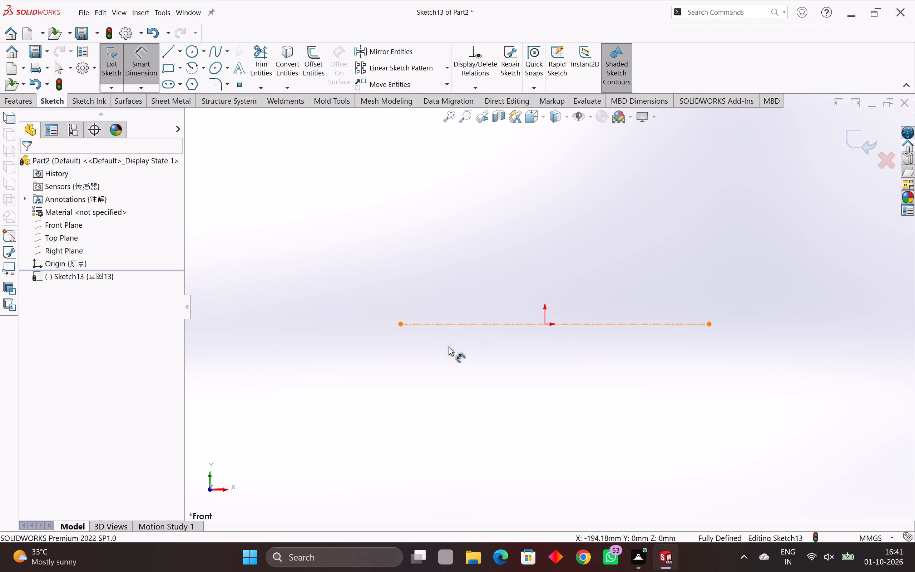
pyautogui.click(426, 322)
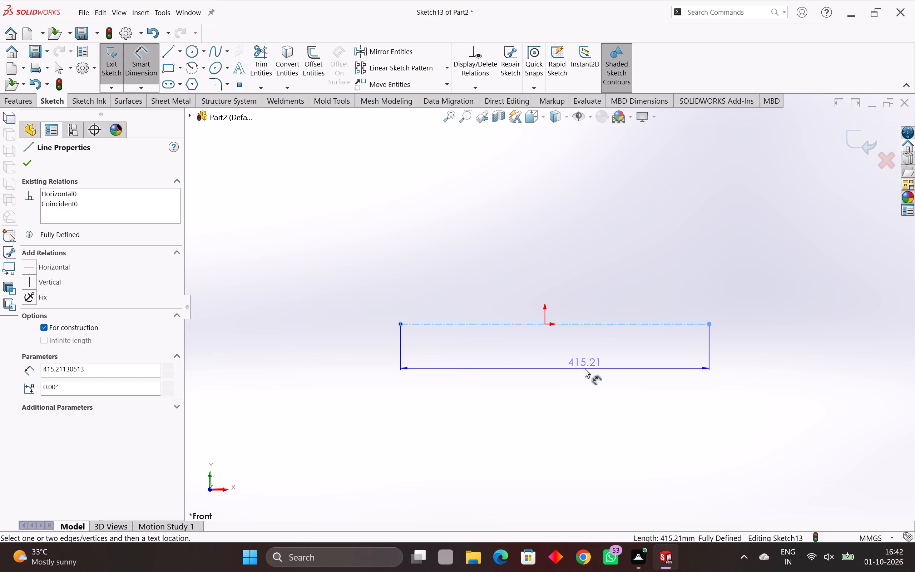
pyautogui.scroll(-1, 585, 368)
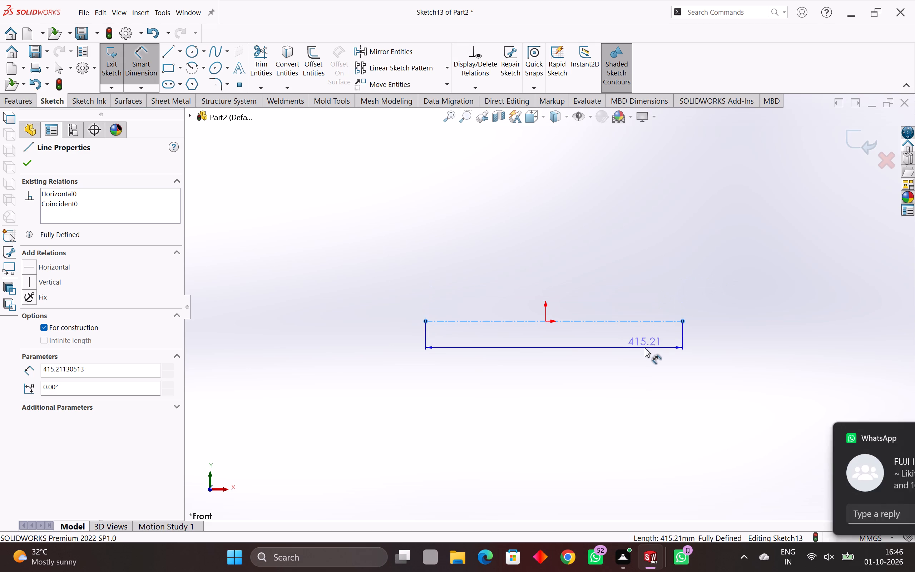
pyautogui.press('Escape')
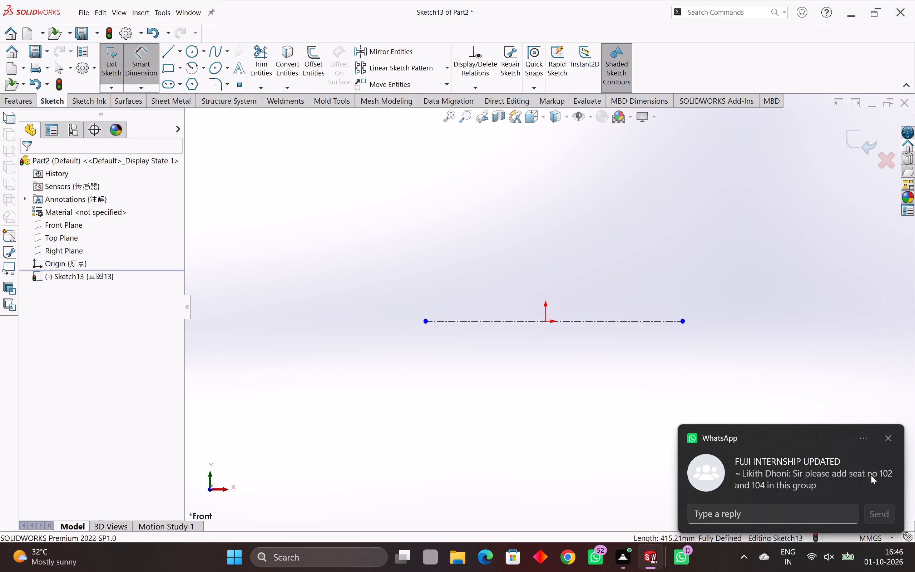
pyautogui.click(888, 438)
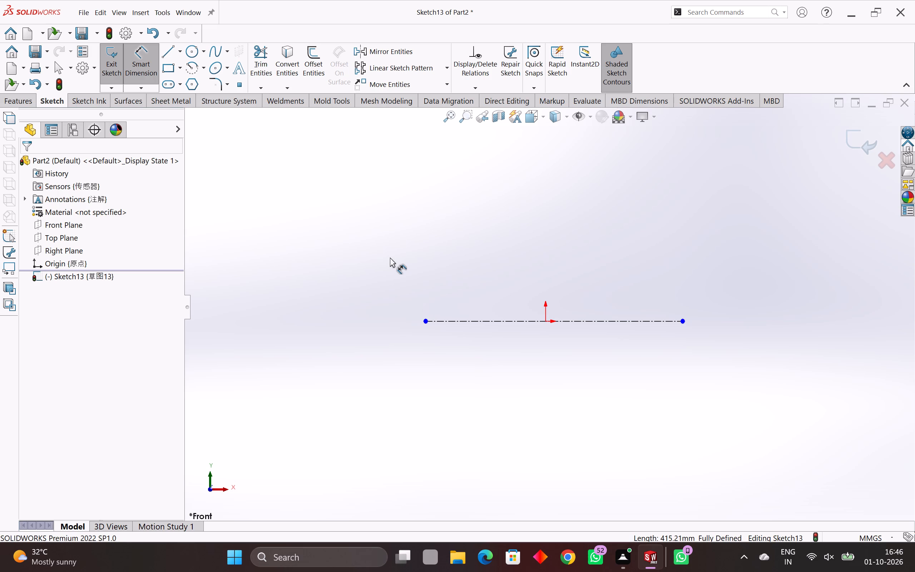
# Sketch a four-step staircase profile rising from the centerline, its first riser about 81 mm, ending with a vertical line about 328 mm down to the centerline.
pyautogui.press('l')
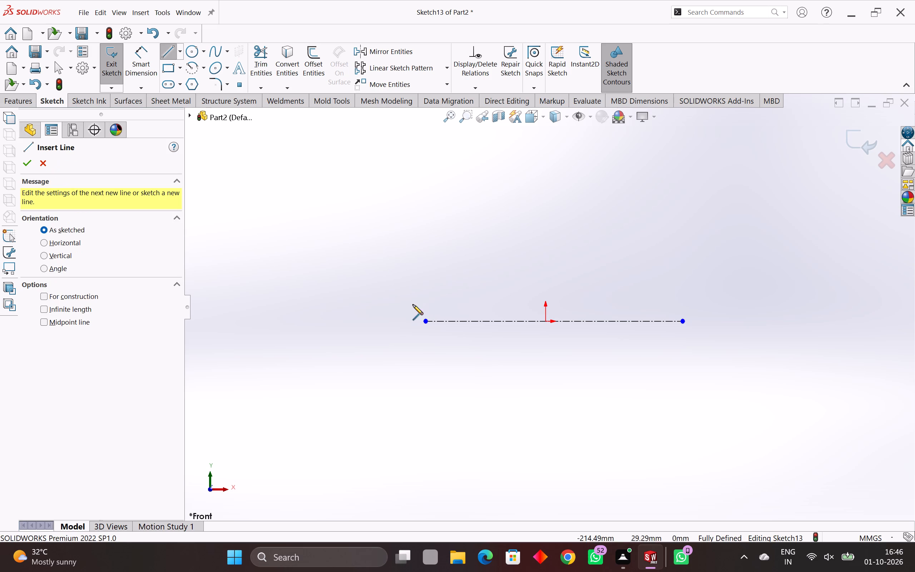
pyautogui.click(476, 322)
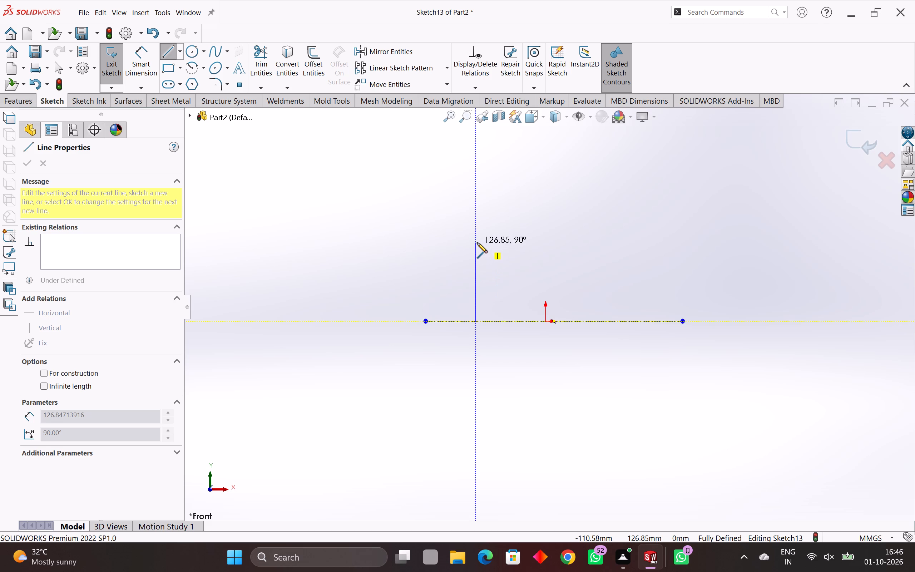
pyautogui.click(477, 272)
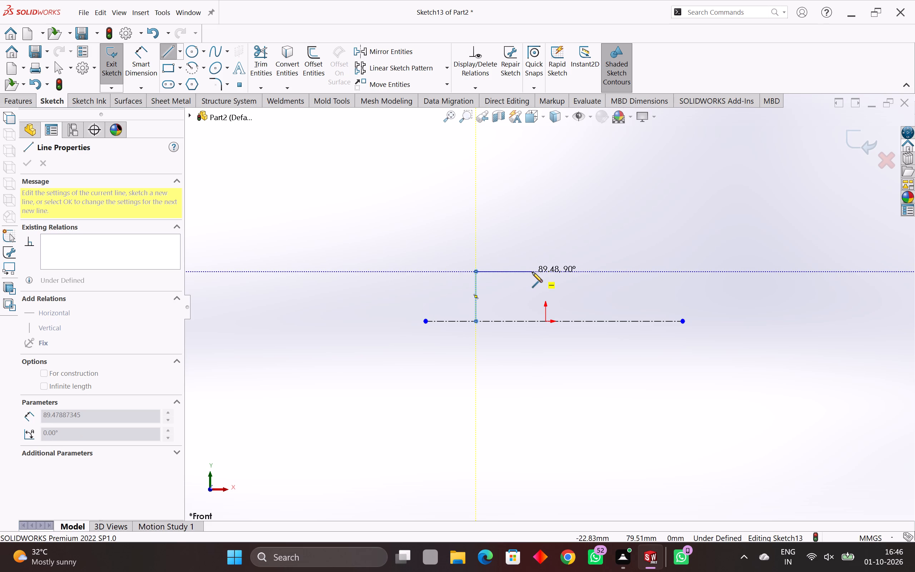
pyautogui.write('40')
pyautogui.press('Return')
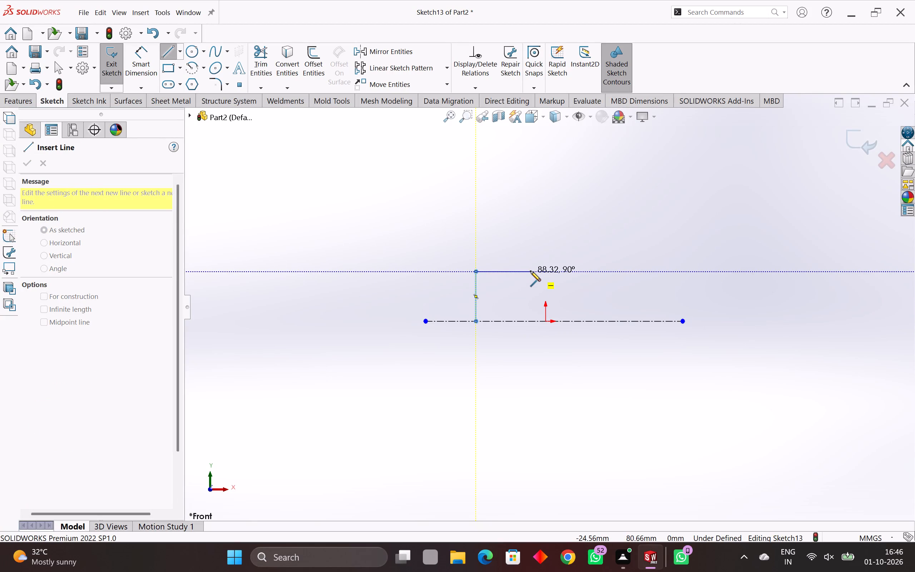
pyautogui.click(530, 271)
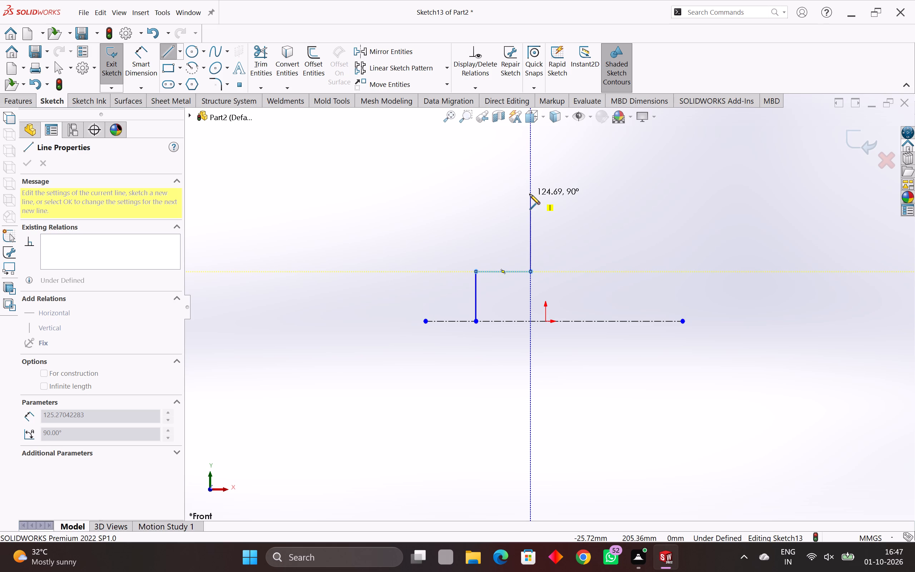
pyautogui.click(531, 217)
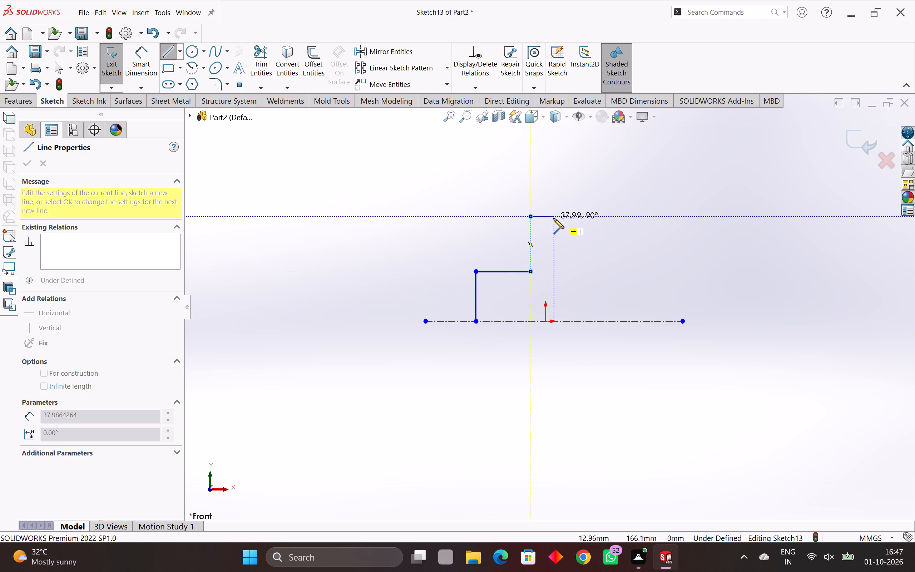
pyautogui.click(580, 217)
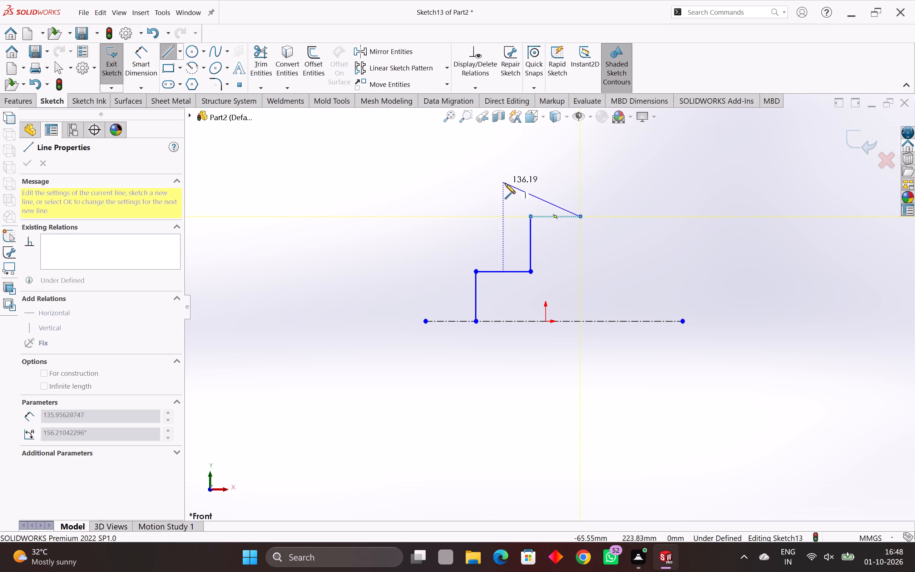
pyautogui.click(581, 162)
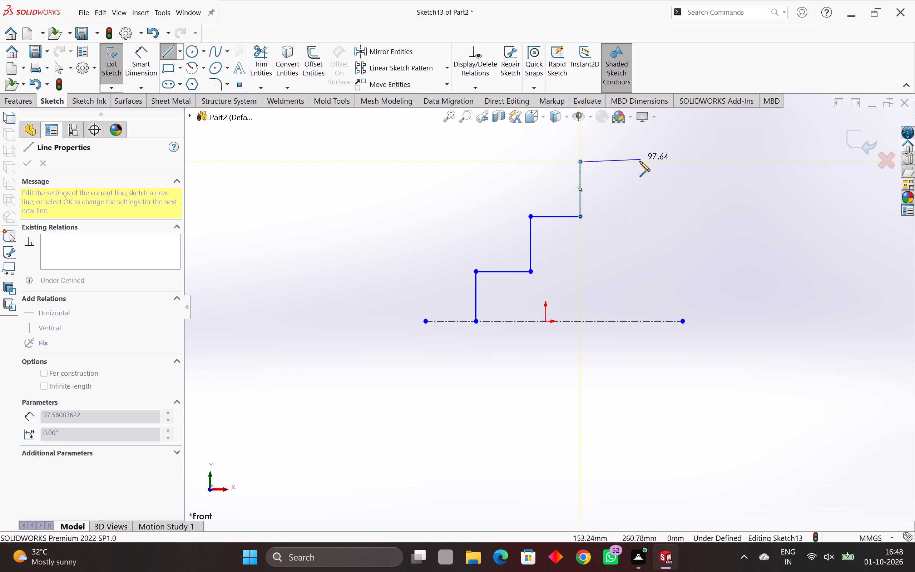
pyautogui.click(625, 162)
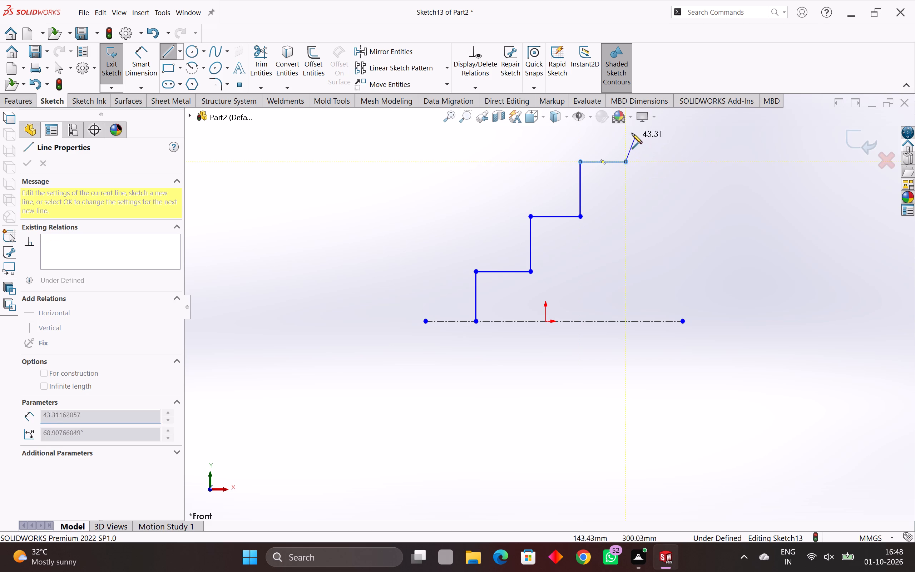
pyautogui.scroll(-2, 620, 131)
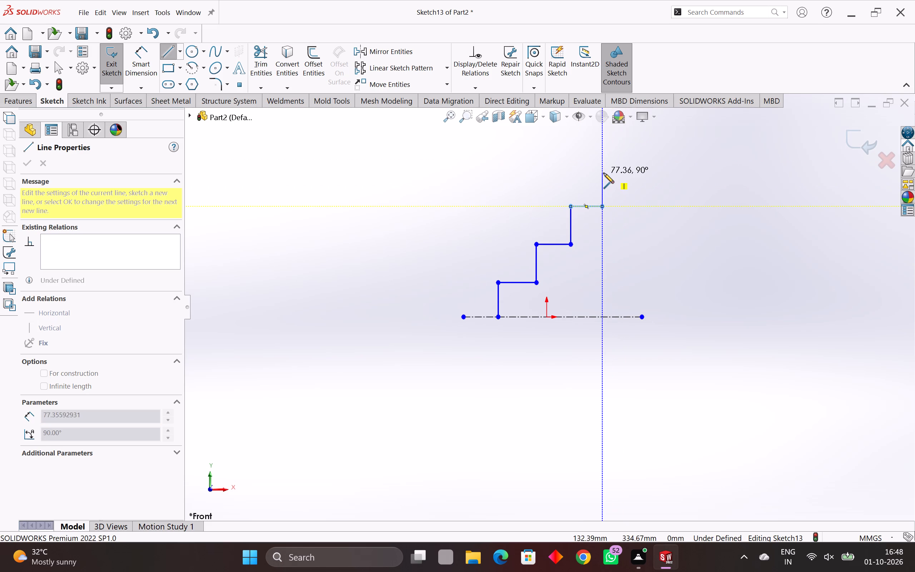
pyautogui.click(604, 173)
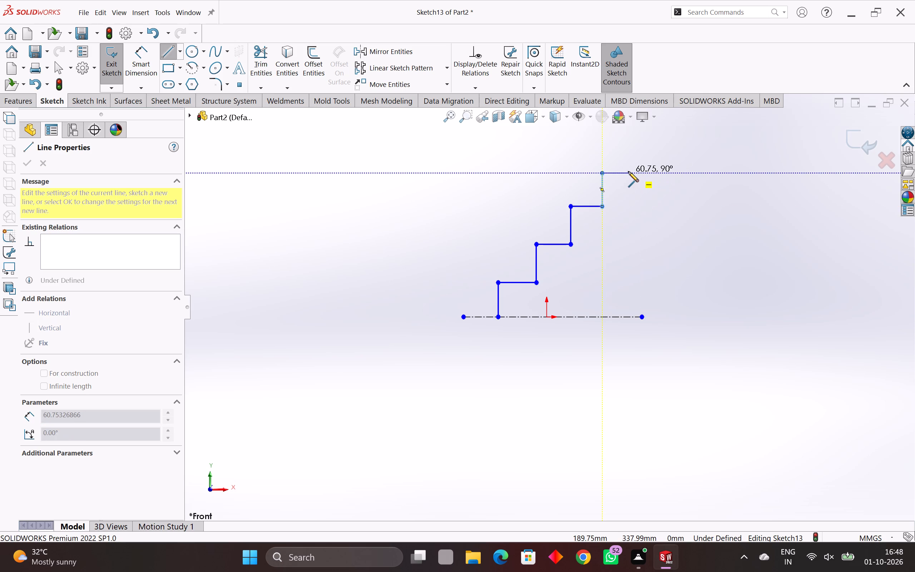
pyautogui.click(628, 172)
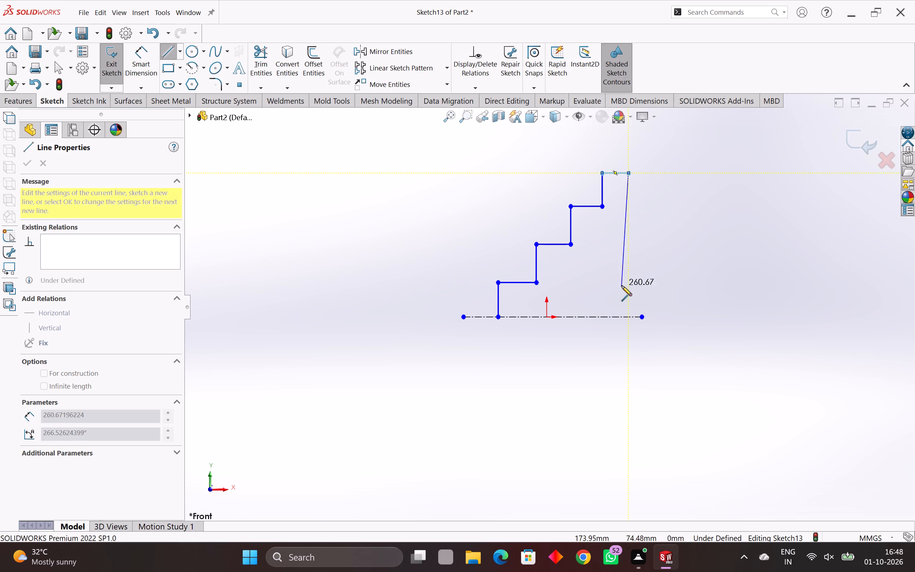
pyautogui.click(629, 316)
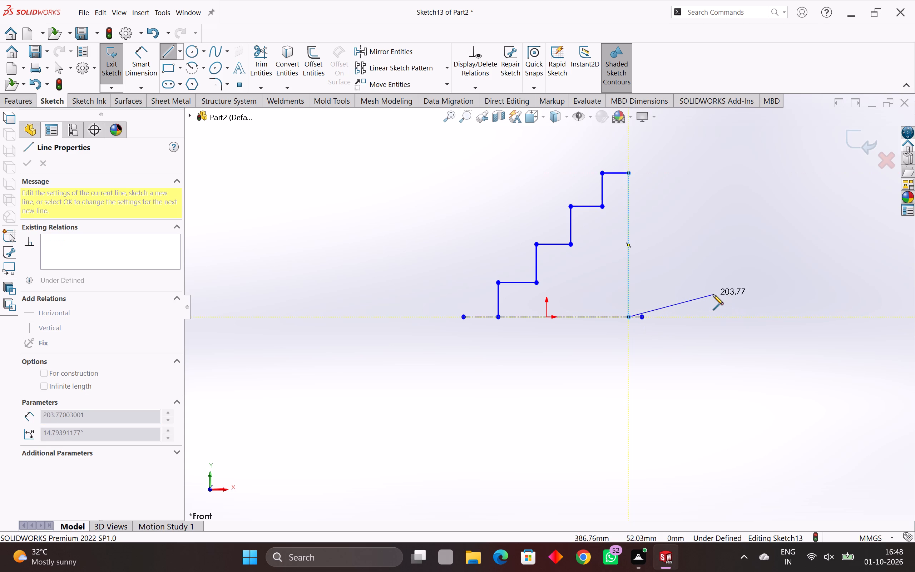
pyautogui.press('Escape')
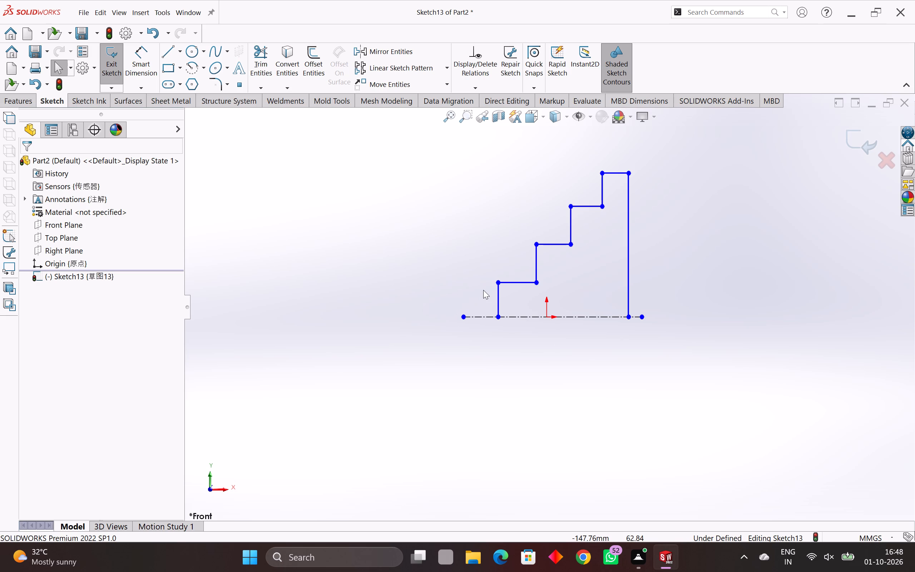
# Dimension the profile's first riser, the short vertical line standing on the centerline, as 40 mm.
pyautogui.click(143, 59)
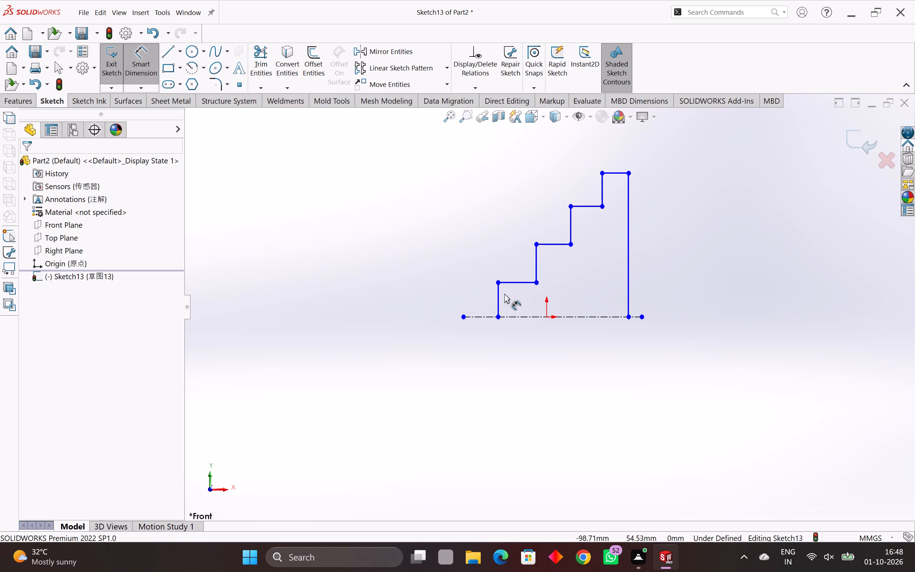
pyautogui.click(499, 296)
pyautogui.click(425, 303)
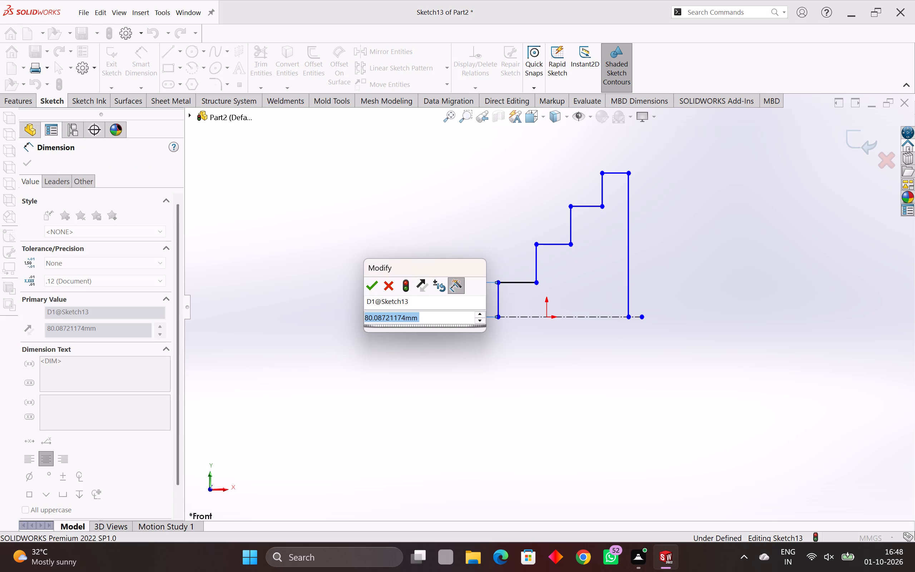
pyautogui.write('40')
pyautogui.press('Return')
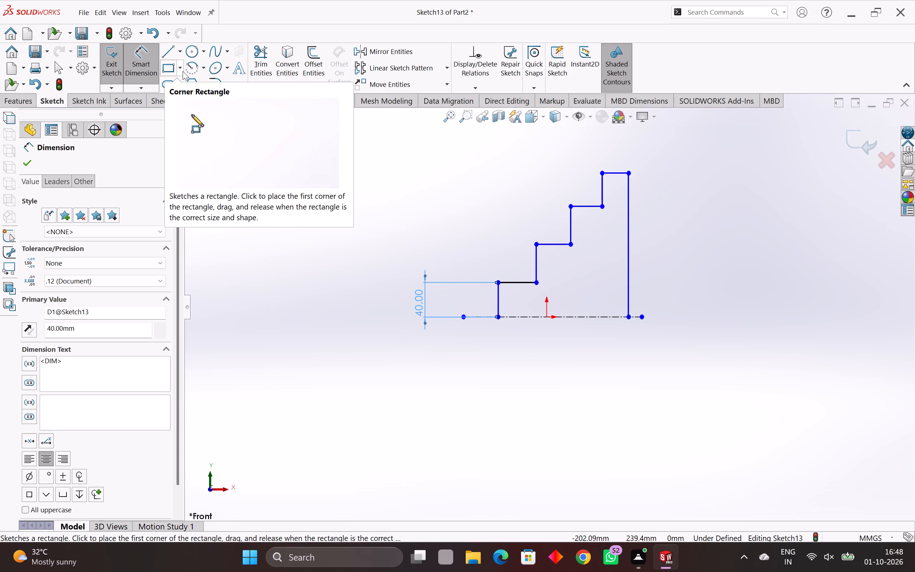
# Dimension the length of the profile's first tread, the lowest horizontal line, as 40 mm.
pyautogui.click(514, 281)
pyautogui.click(507, 207)
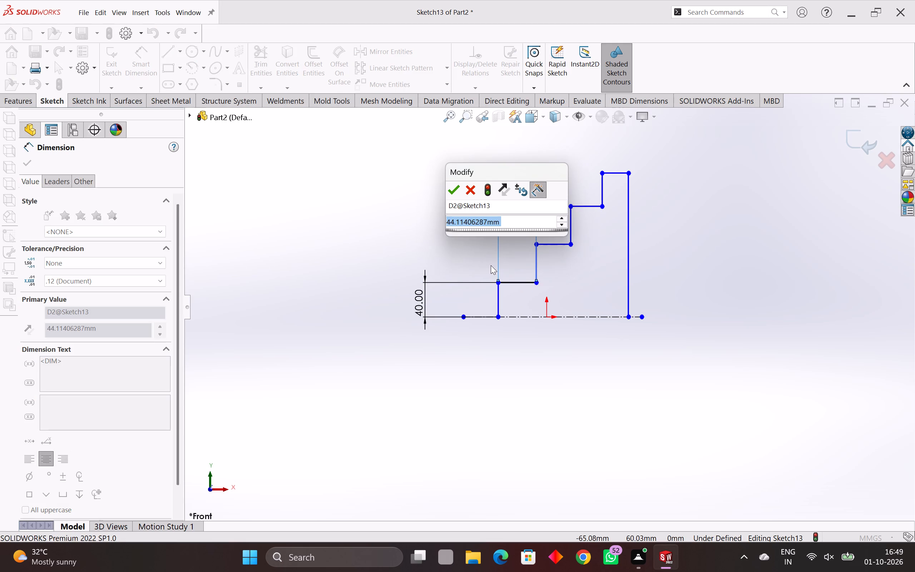
pyautogui.write('40')
pyautogui.press('Return')
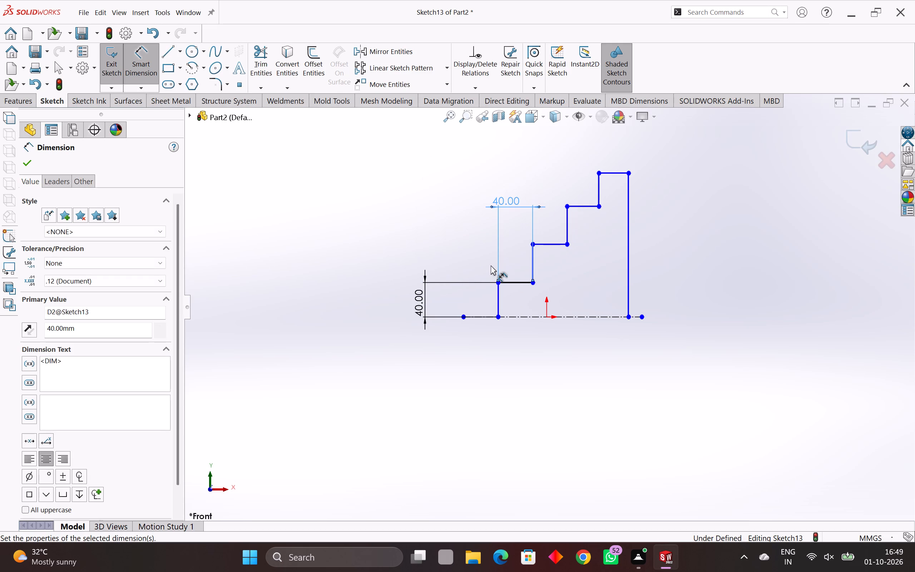
# Dimension the height of the second tread above the centerline as 110 mm, placing it outside the first riser's dimension.
pyautogui.click(533, 245)
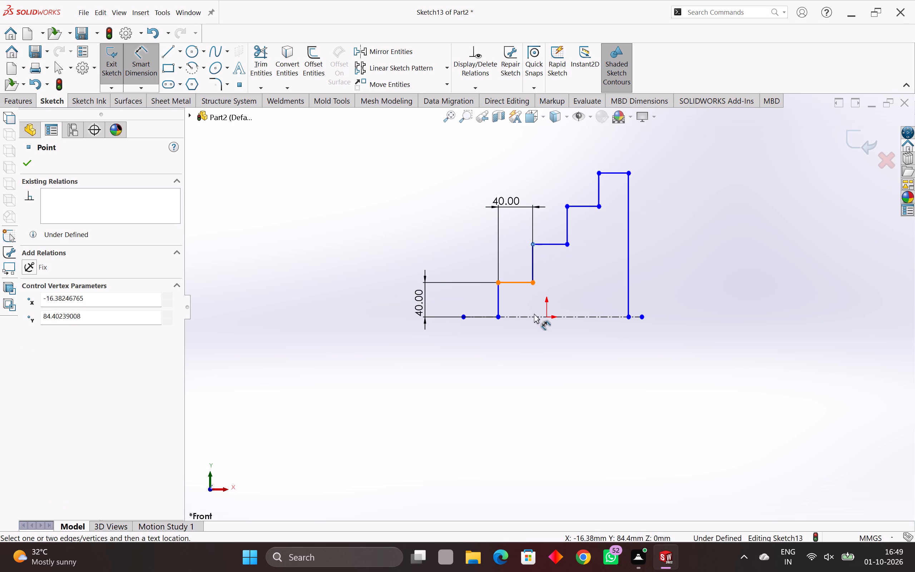
pyautogui.click(539, 317)
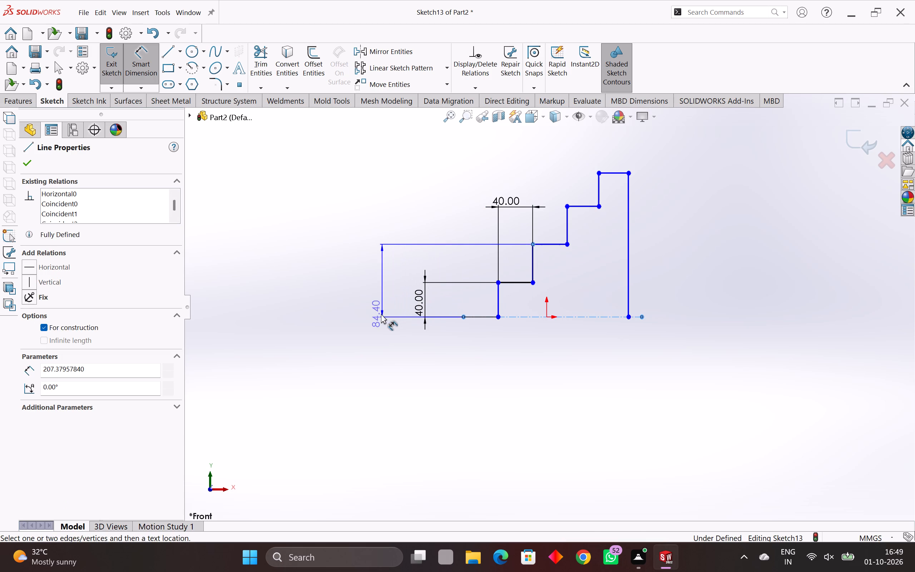
pyautogui.click(381, 314)
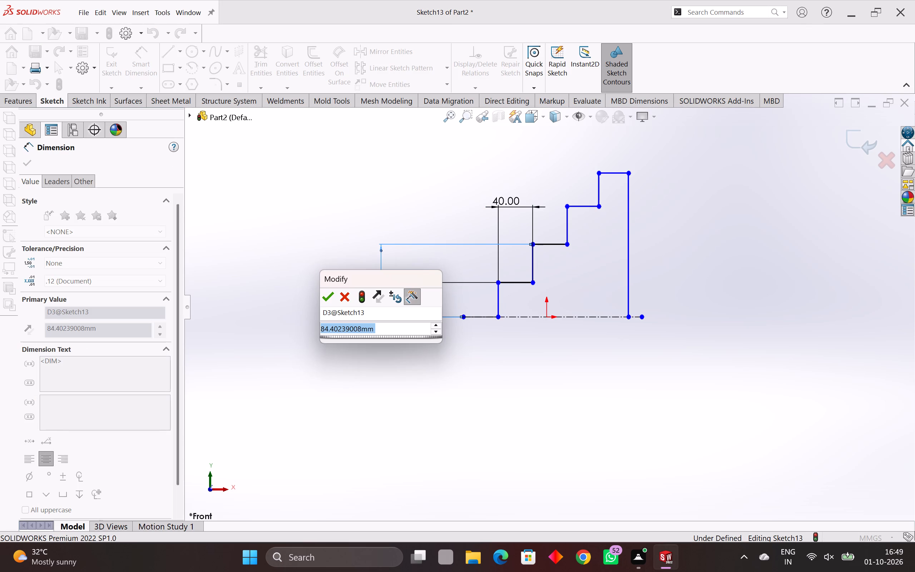
pyautogui.write('110')
pyautogui.press('Return')
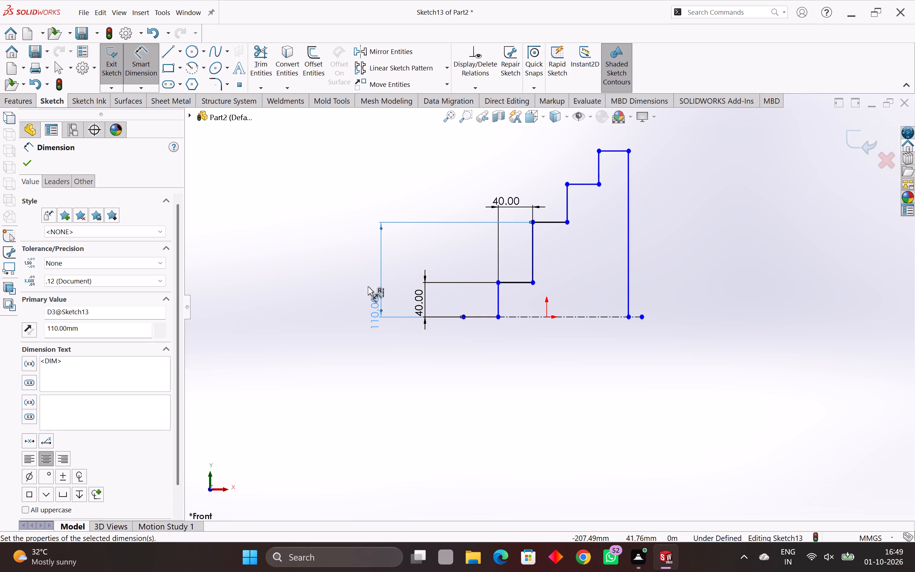
# Set the second tread's height above the centerline to 55 mm.
pyautogui.doubleClick(372, 306)
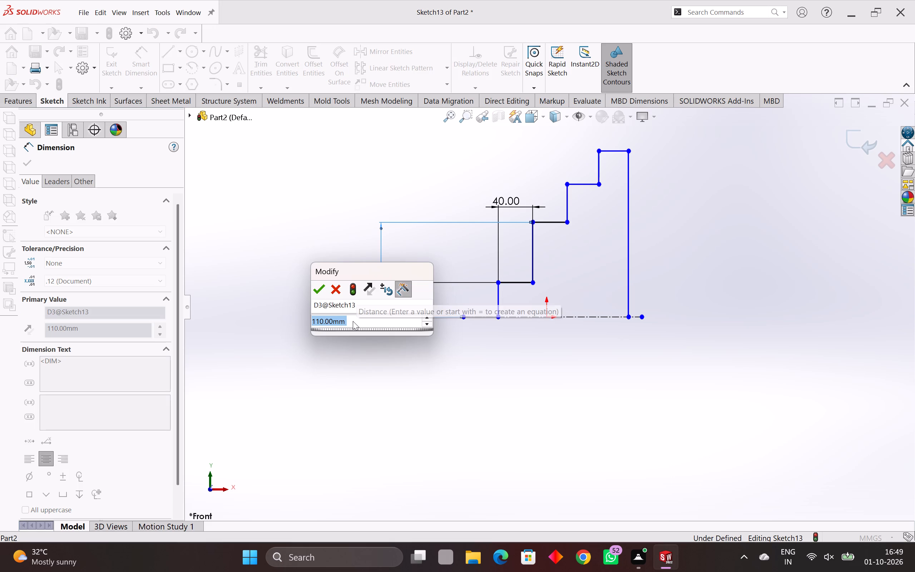
pyautogui.moveTo(353, 321); pyautogui.dragTo(286, 323)
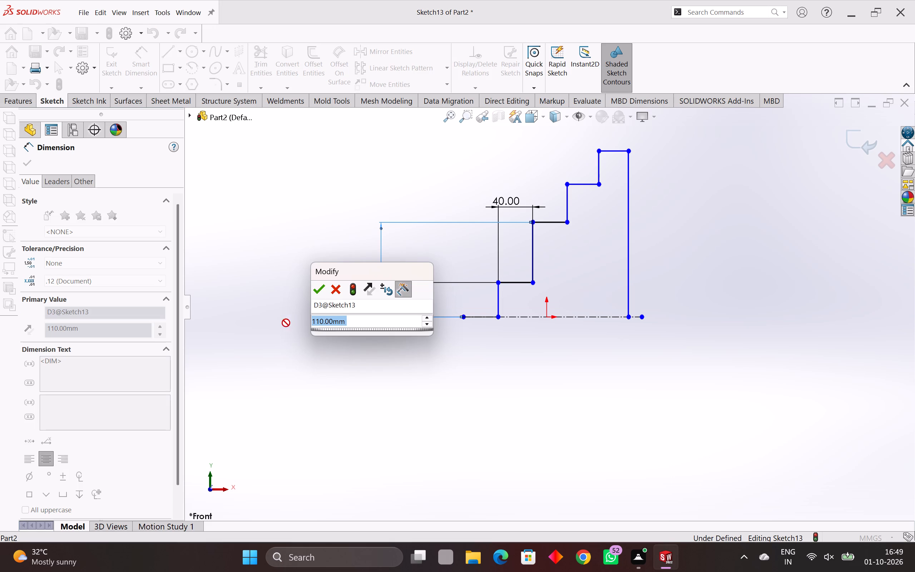
pyautogui.moveTo(286, 323); pyautogui.dragTo(276, 322)
pyautogui.write('55')
pyautogui.press('Return')
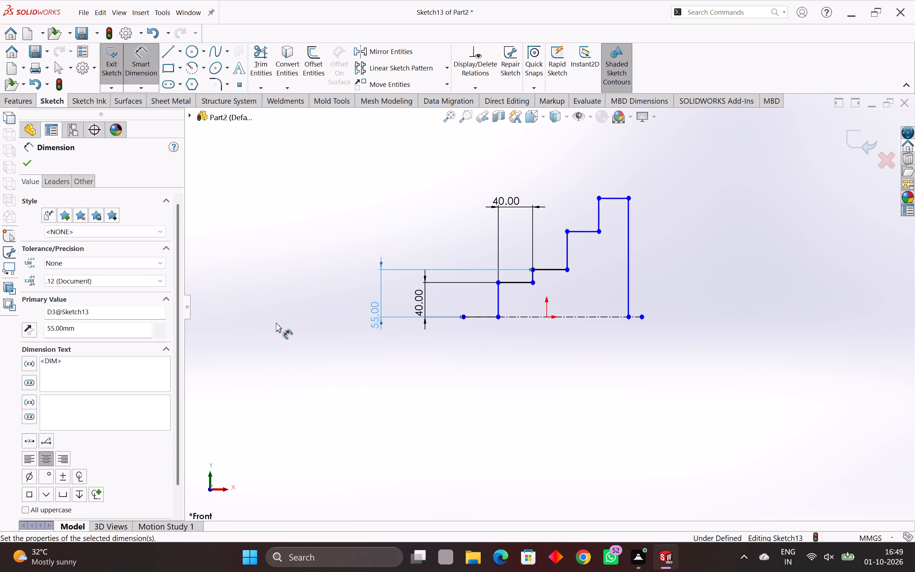
# Dimension the length of the second tread as 40 mm, placing it above the profile beside the first tread's dimension.
pyautogui.scroll(2, 555, 278)
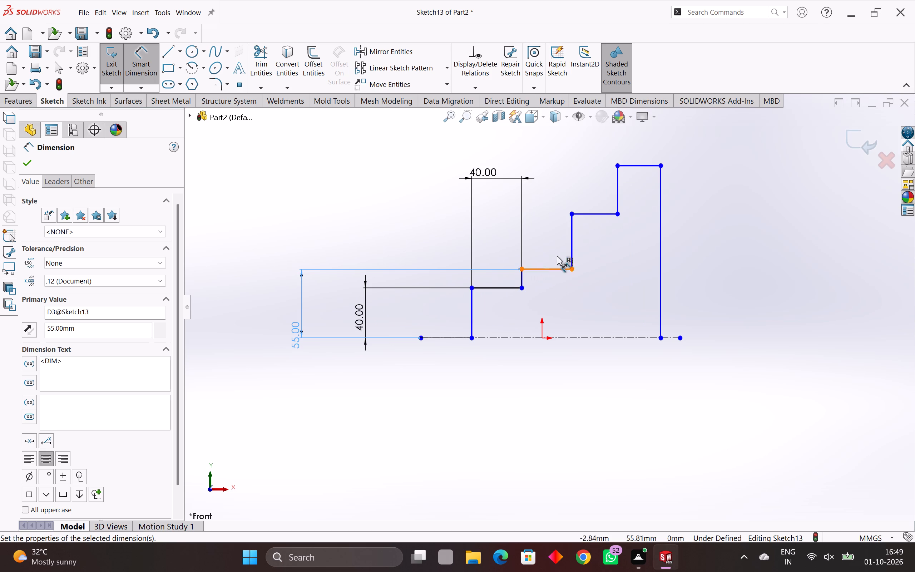
pyautogui.click(539, 268)
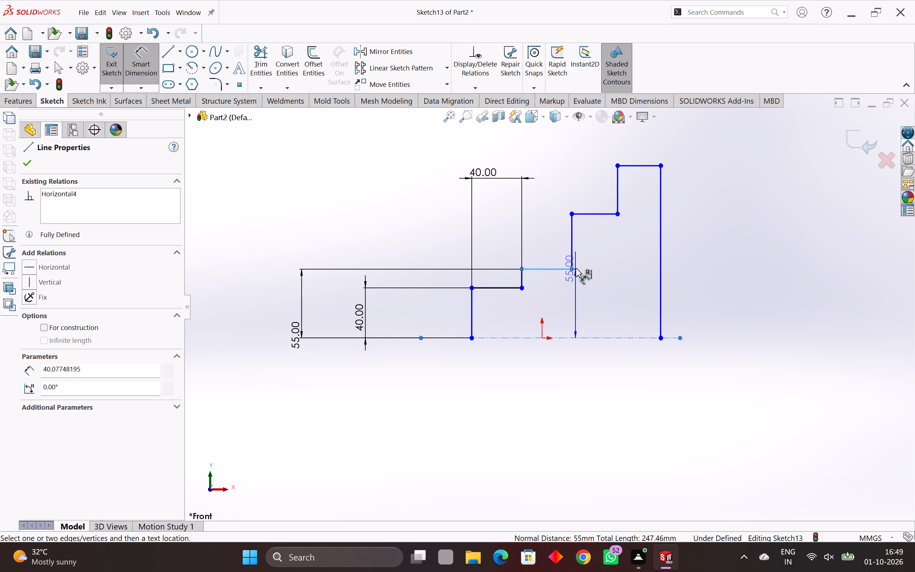
pyautogui.press('Escape')
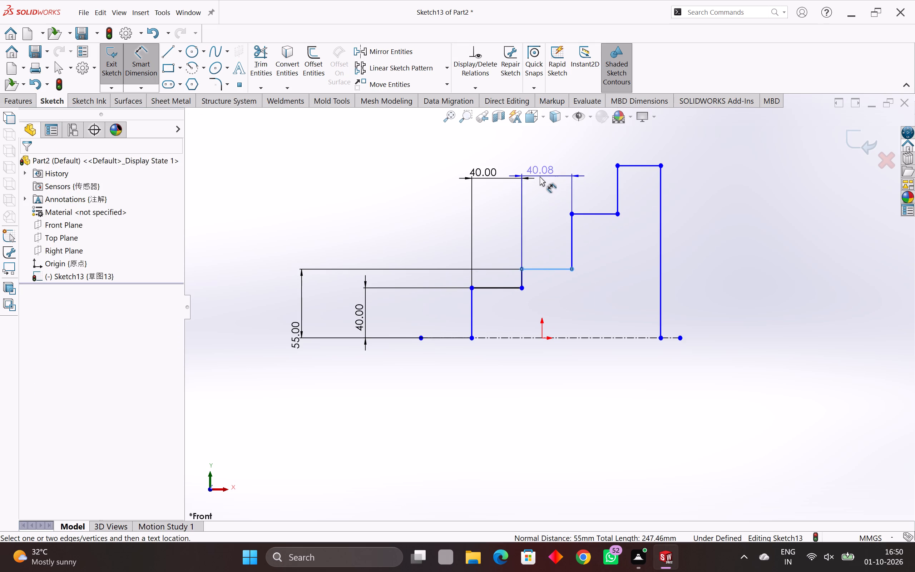
pyautogui.click(540, 176)
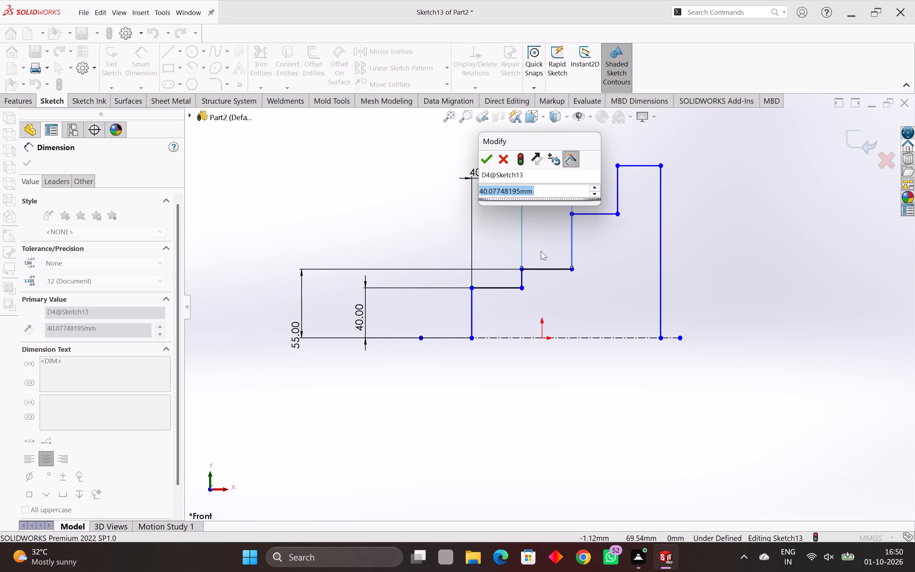
pyautogui.write('40')
pyautogui.press('Return')
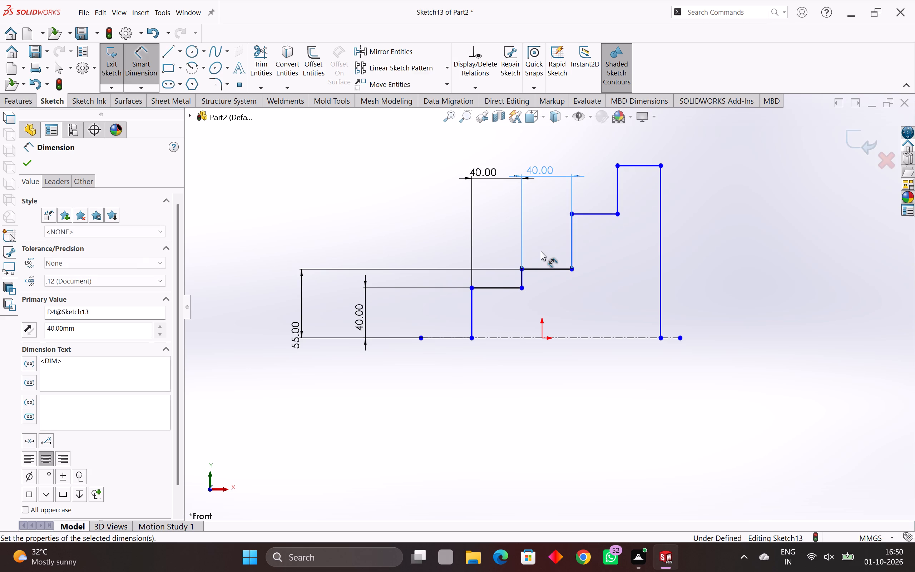
# Align the second tread's length dimension with the first tread's length dimension so both dimension lines meet at the same height.
pyautogui.scroll(4, 528, 167)
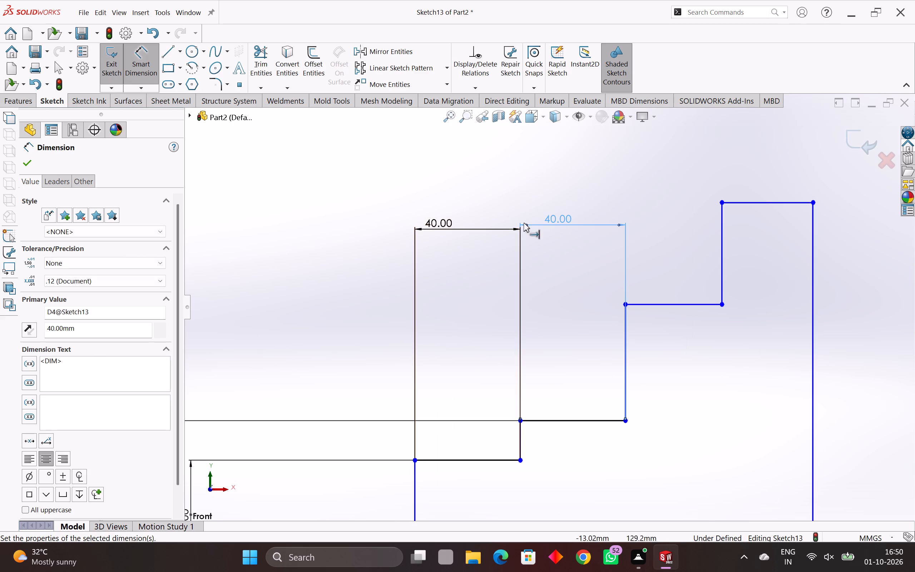
pyautogui.scroll(3, 521, 222)
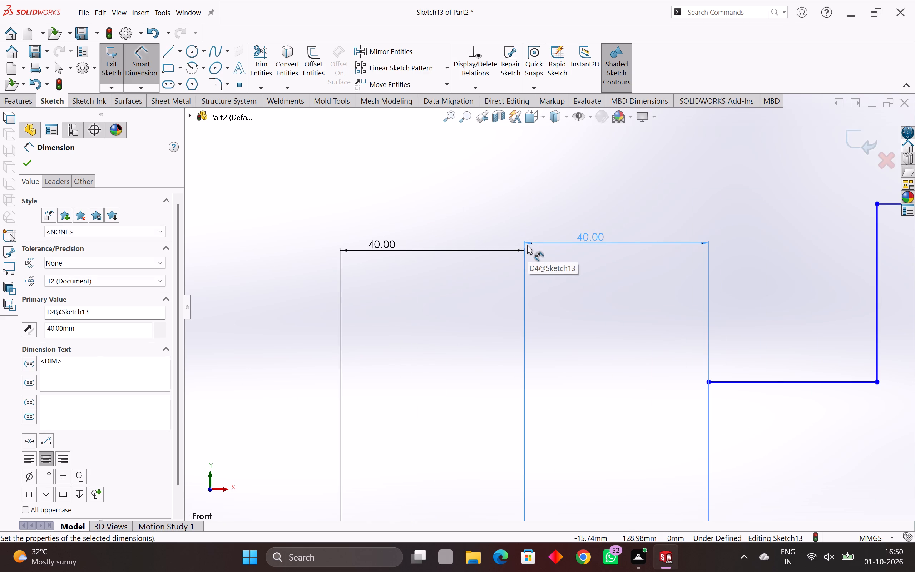
pyautogui.moveTo(524, 241); pyautogui.dragTo(525, 250)
pyautogui.scroll(2, 525, 250)
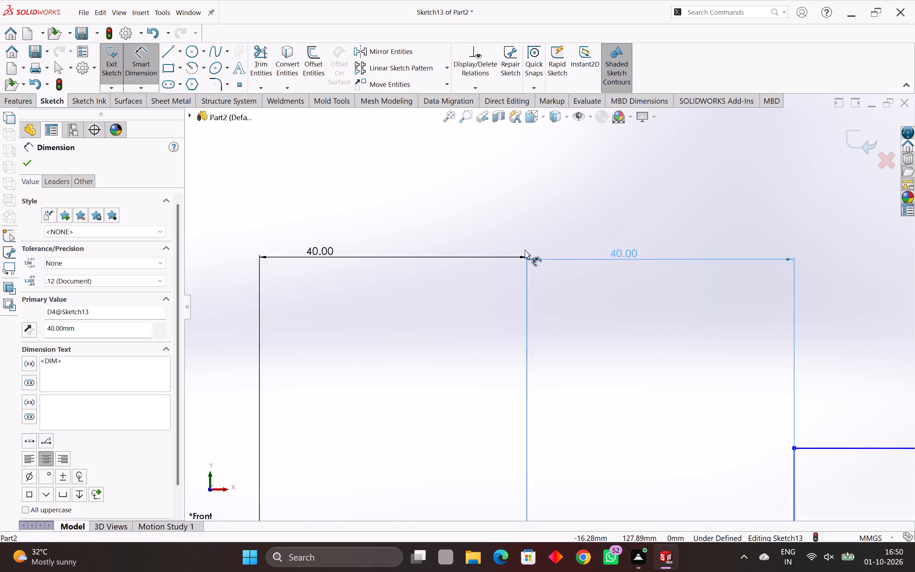
pyautogui.scroll(2, 525, 250)
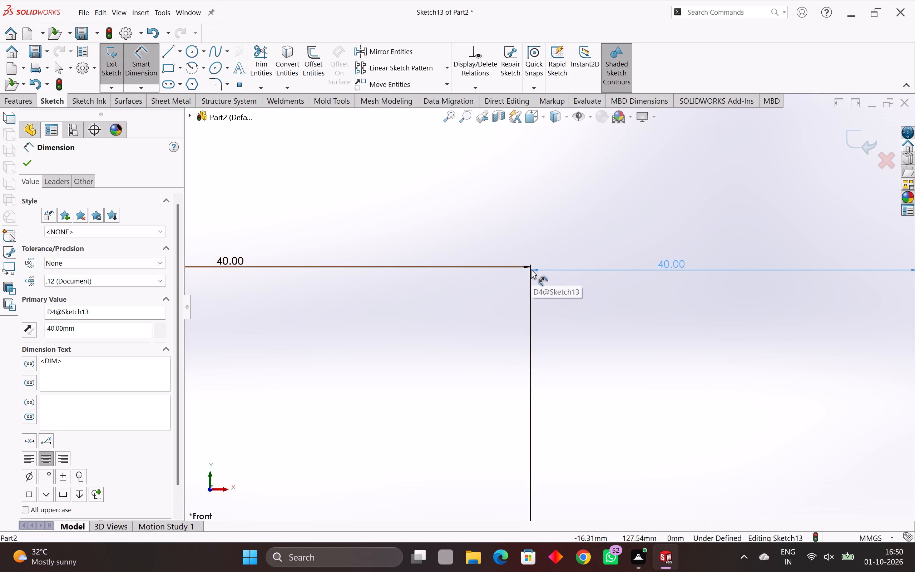
pyautogui.click(531, 270)
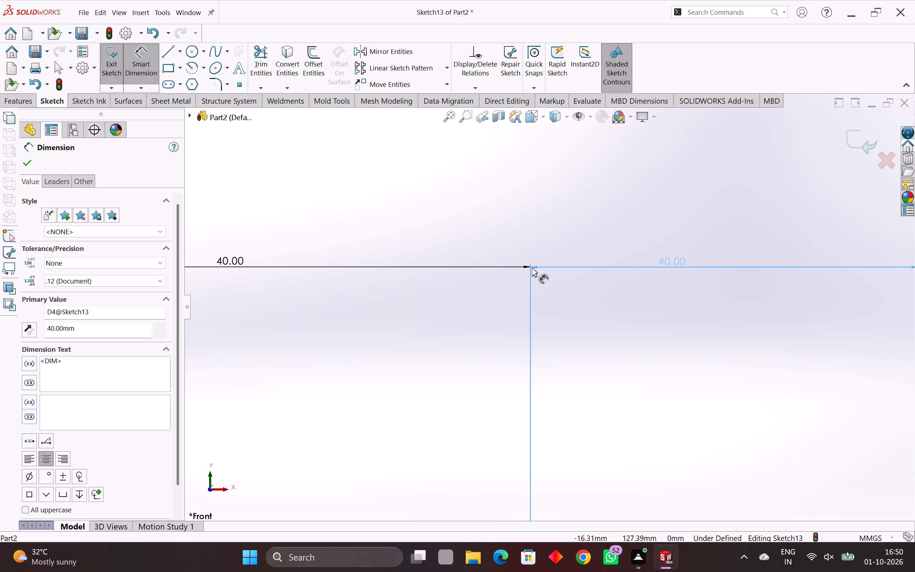
pyautogui.click(540, 280)
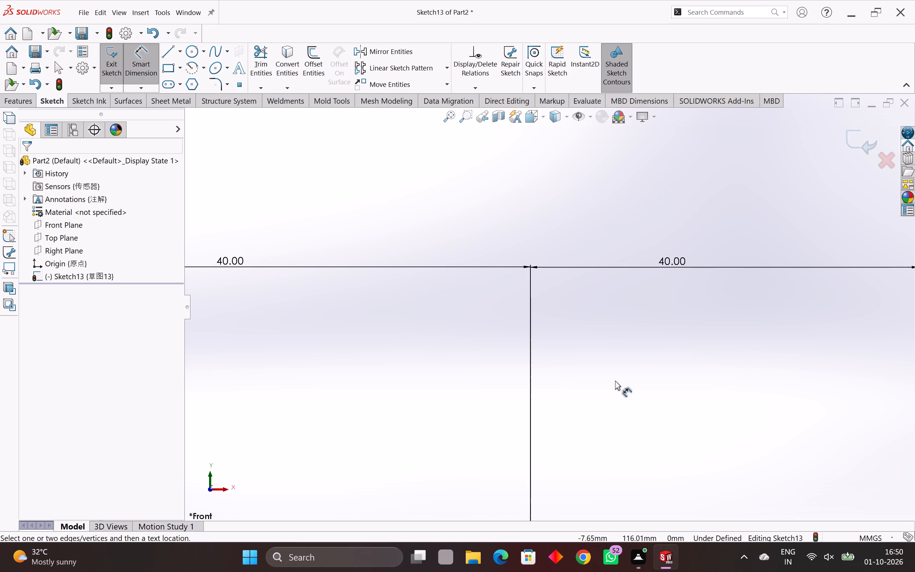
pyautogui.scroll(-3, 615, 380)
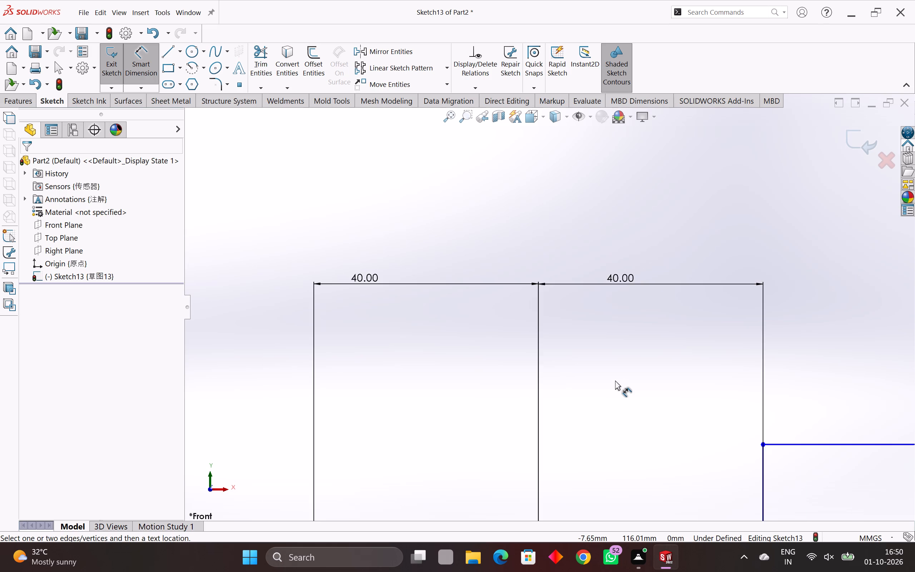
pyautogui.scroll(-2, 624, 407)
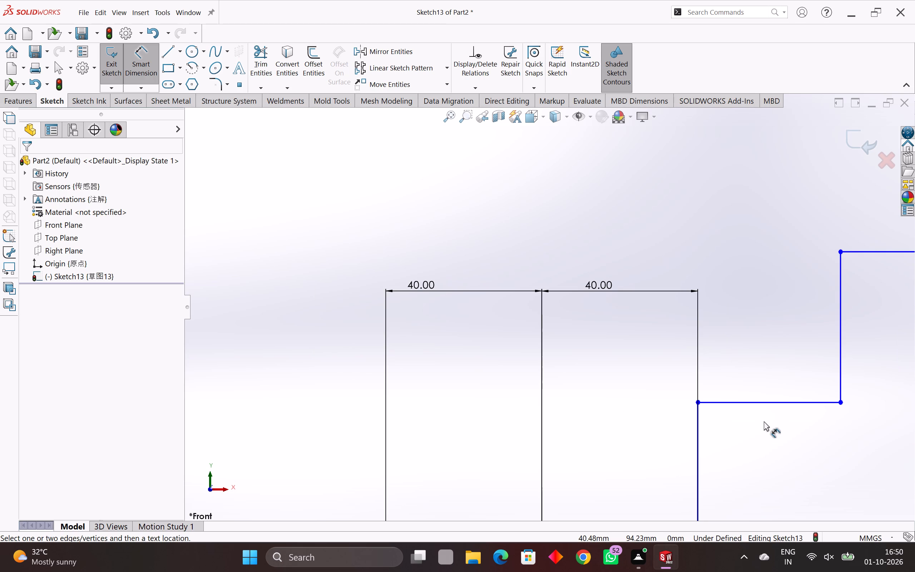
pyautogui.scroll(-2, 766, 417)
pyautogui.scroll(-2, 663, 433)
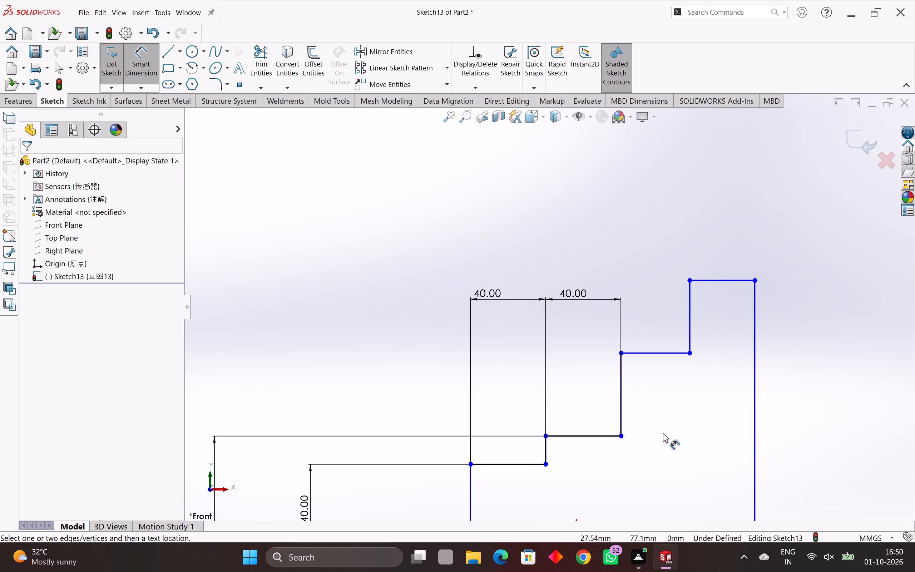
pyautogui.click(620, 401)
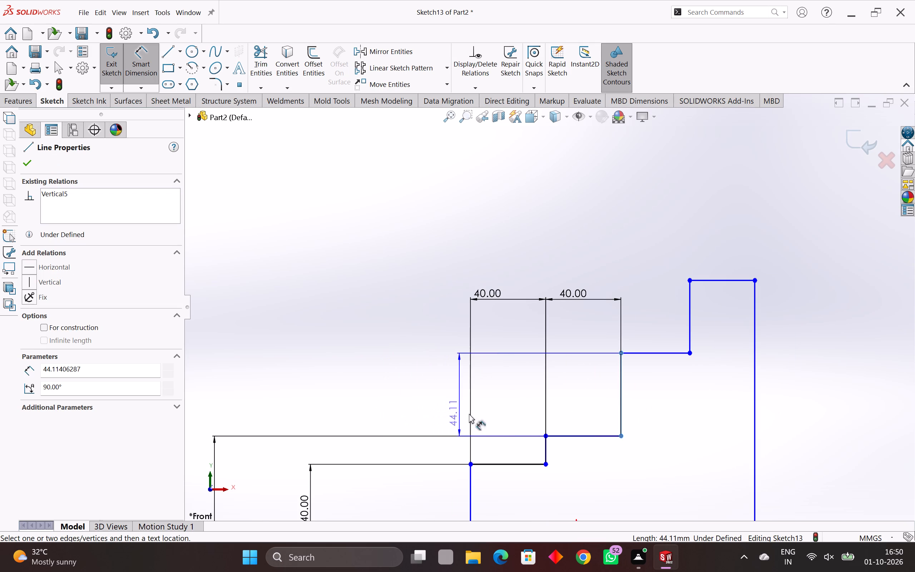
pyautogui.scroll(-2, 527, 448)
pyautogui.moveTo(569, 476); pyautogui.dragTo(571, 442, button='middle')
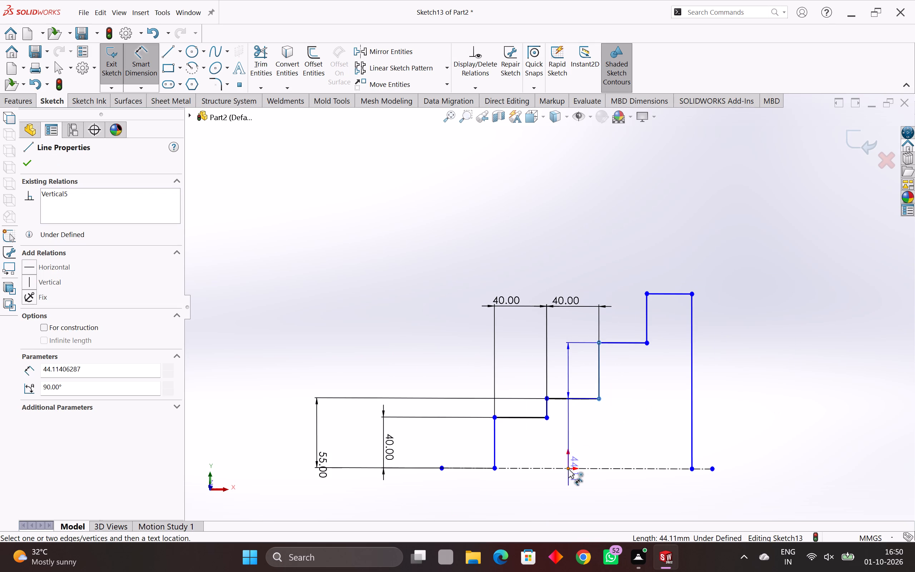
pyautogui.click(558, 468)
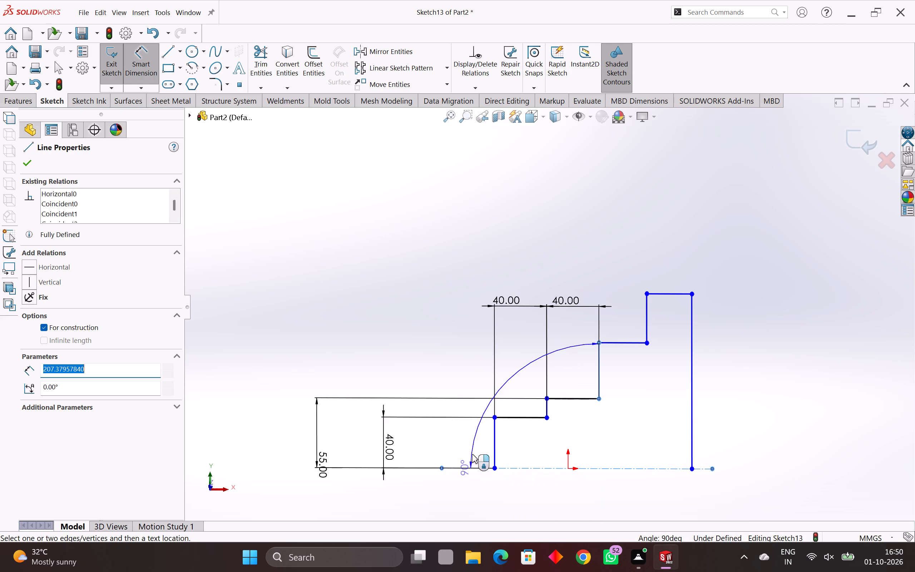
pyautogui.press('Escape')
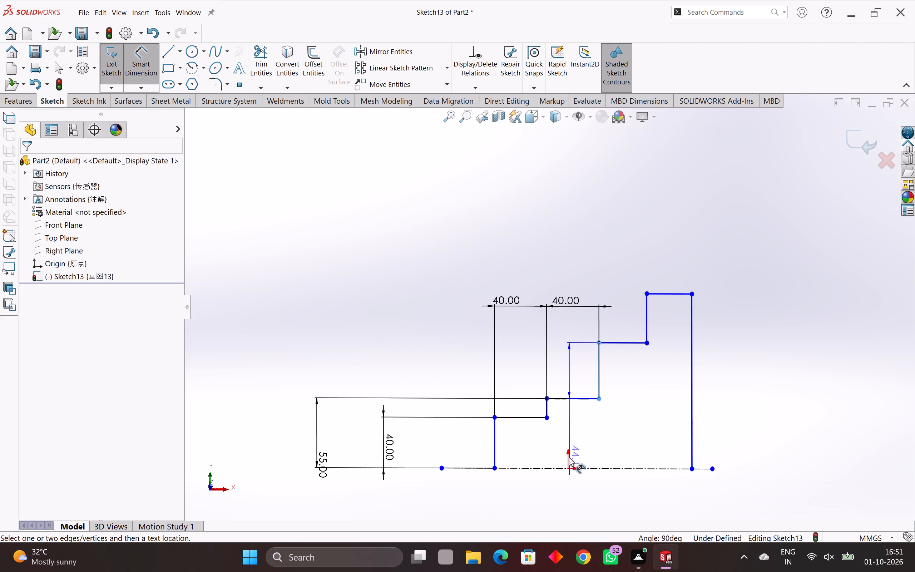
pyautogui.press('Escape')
# Dimension the height of the third tread above the centerline as 75 mm, placing it outside the second tread's height dimension.
pyautogui.click(600, 343)
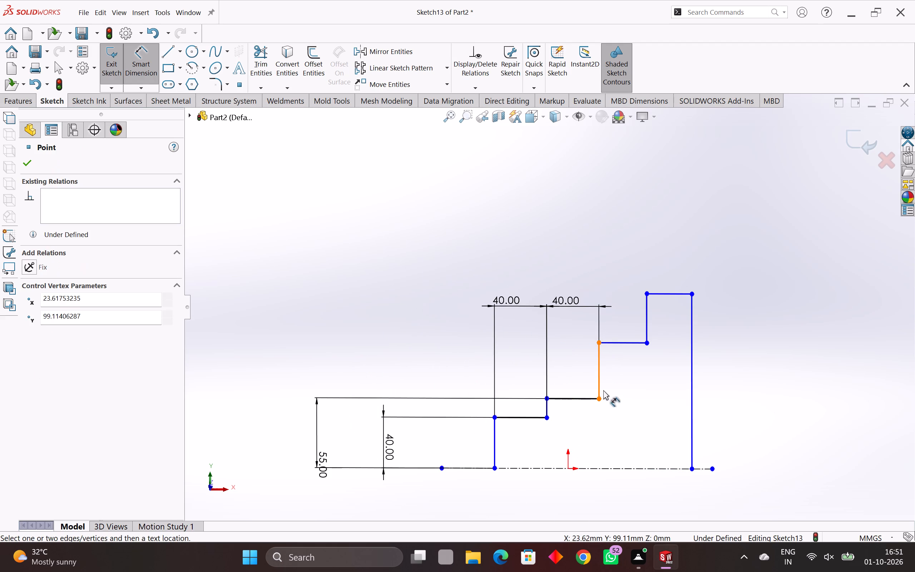
pyautogui.click(594, 470)
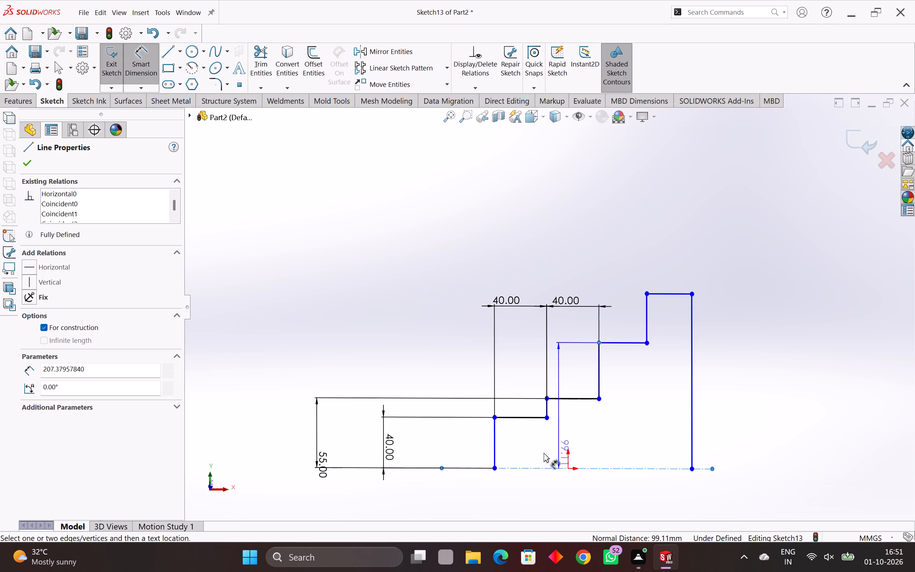
pyautogui.click(253, 418)
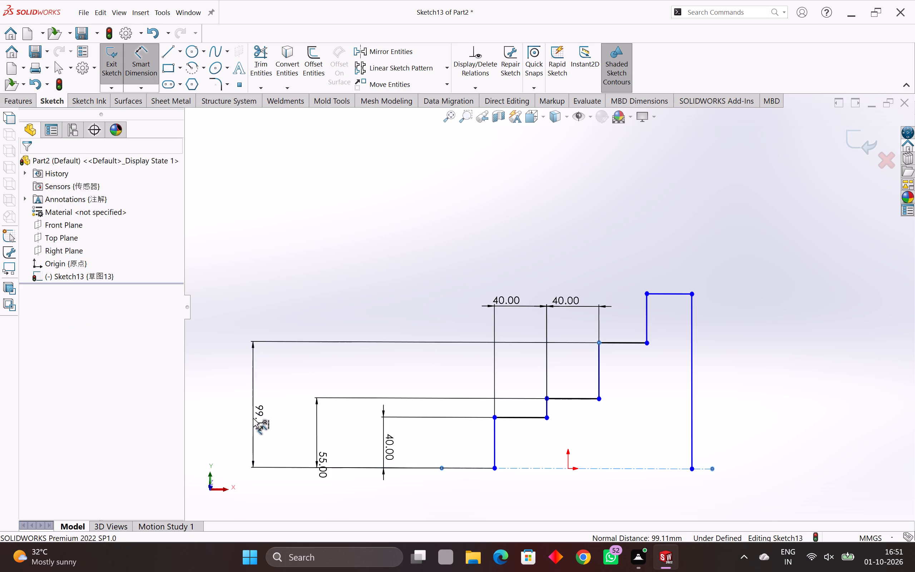
pyautogui.write('75')
pyautogui.press('Return')
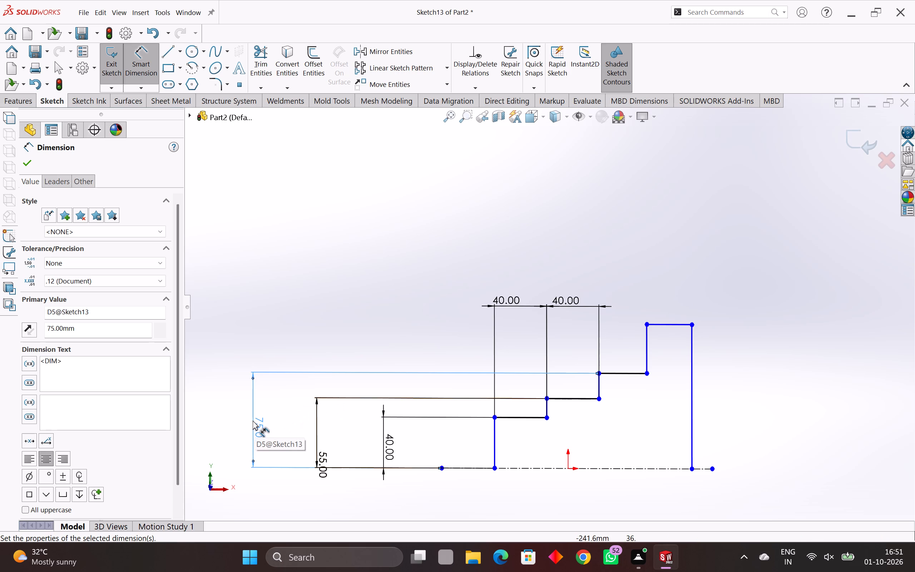
# Reposition the 75, 55 and 40 mm height dimensions closer together beside the profile, with the tallest outermost.
pyautogui.moveTo(253, 420); pyautogui.dragTo(299, 434)
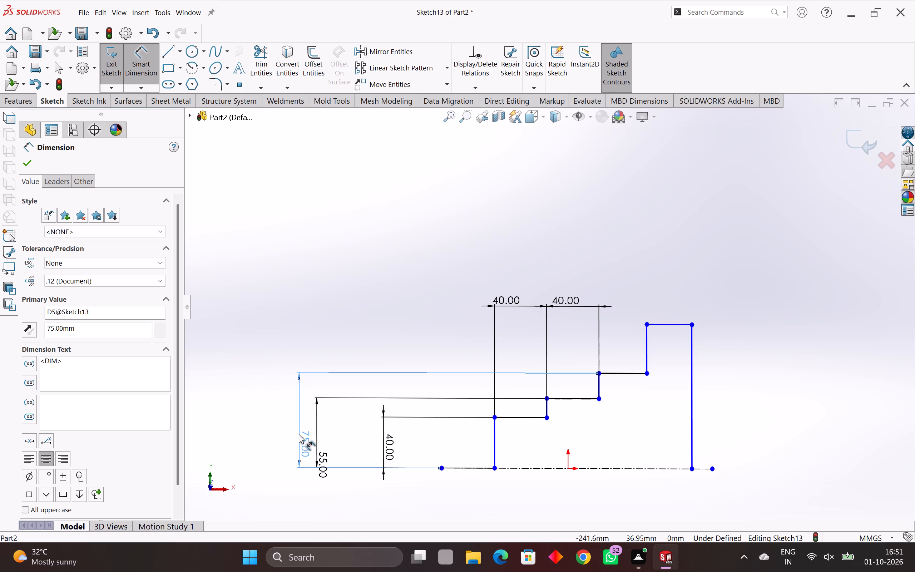
pyautogui.moveTo(325, 463); pyautogui.dragTo(322, 443)
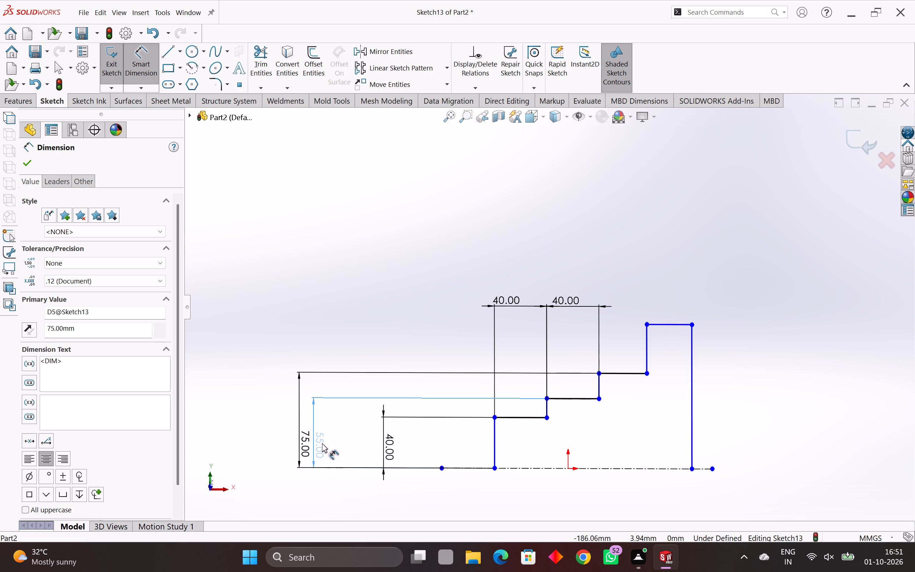
pyautogui.moveTo(322, 443); pyautogui.dragTo(368, 438)
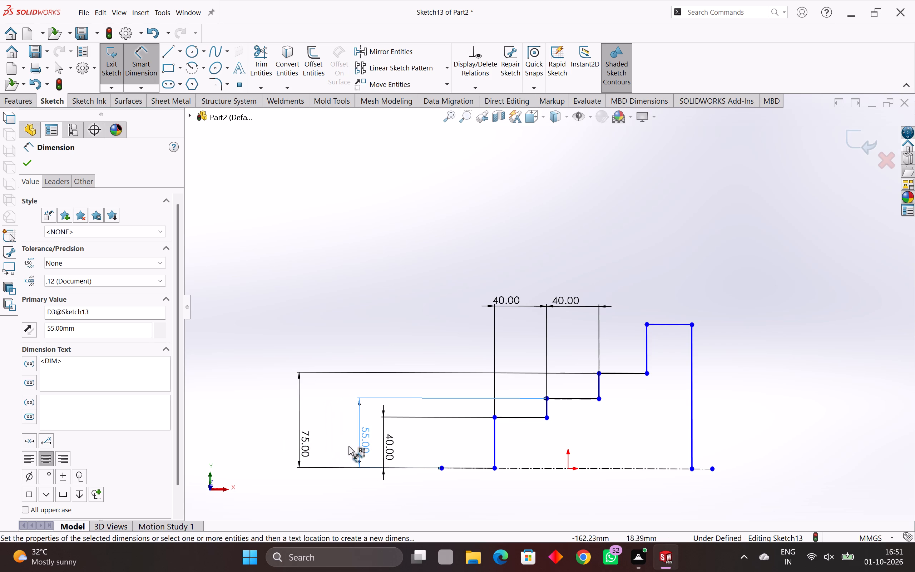
pyautogui.moveTo(306, 447); pyautogui.dragTo(348, 442)
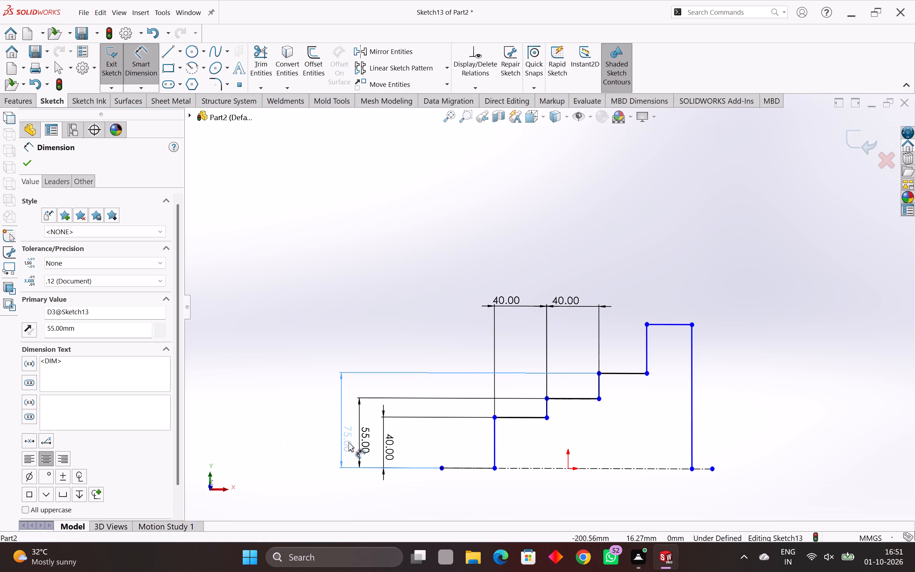
pyautogui.moveTo(348, 442); pyautogui.dragTo(350, 438)
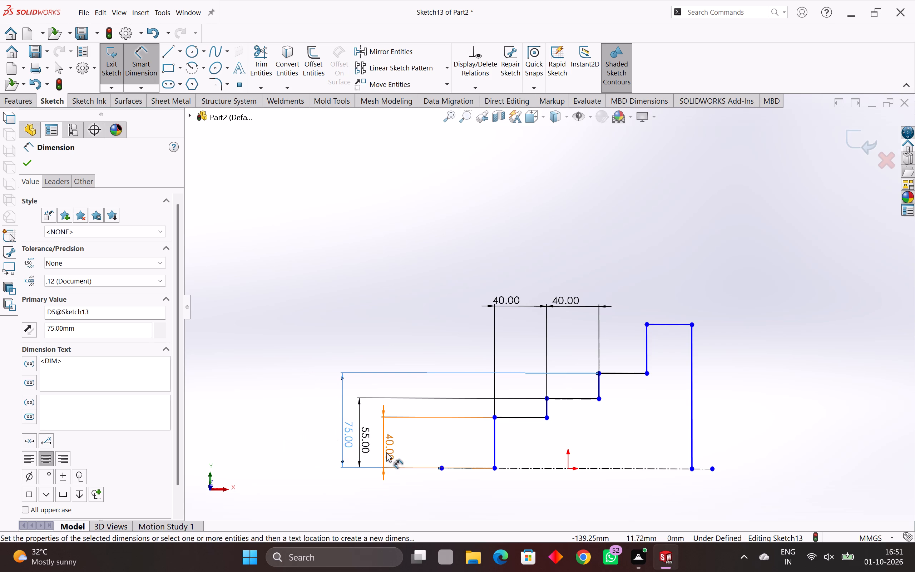
pyautogui.moveTo(386, 452); pyautogui.dragTo(380, 446)
pyautogui.press('Escape')
pyautogui.press('Escape')
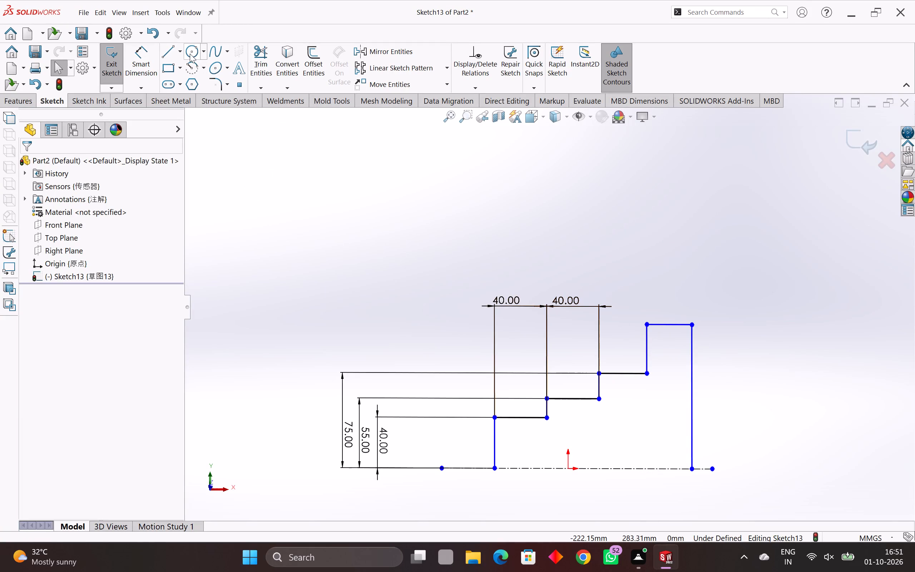
# Dimension the height of the topmost tread above the centerline as 85 mm, placing it outside the 75 mm dimension.
pyautogui.click(154, 60)
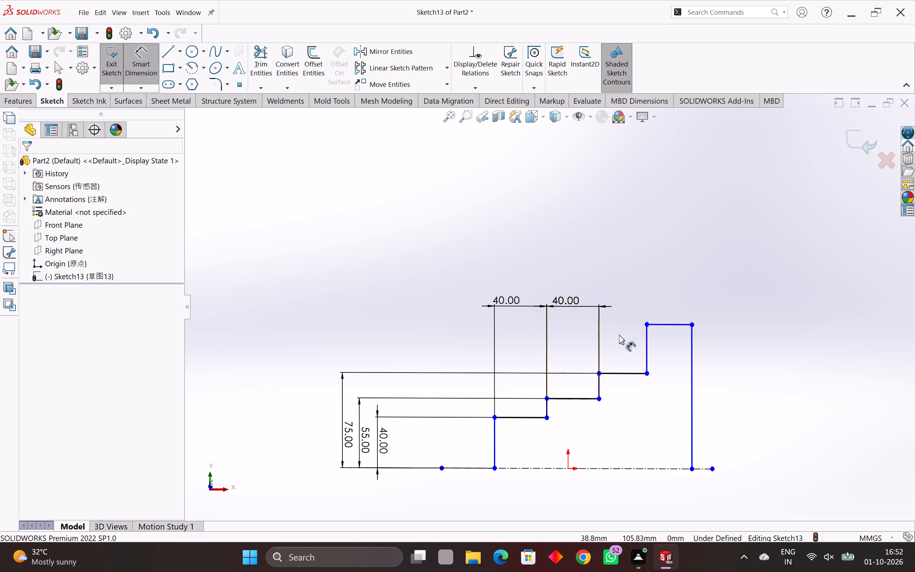
pyautogui.click(645, 323)
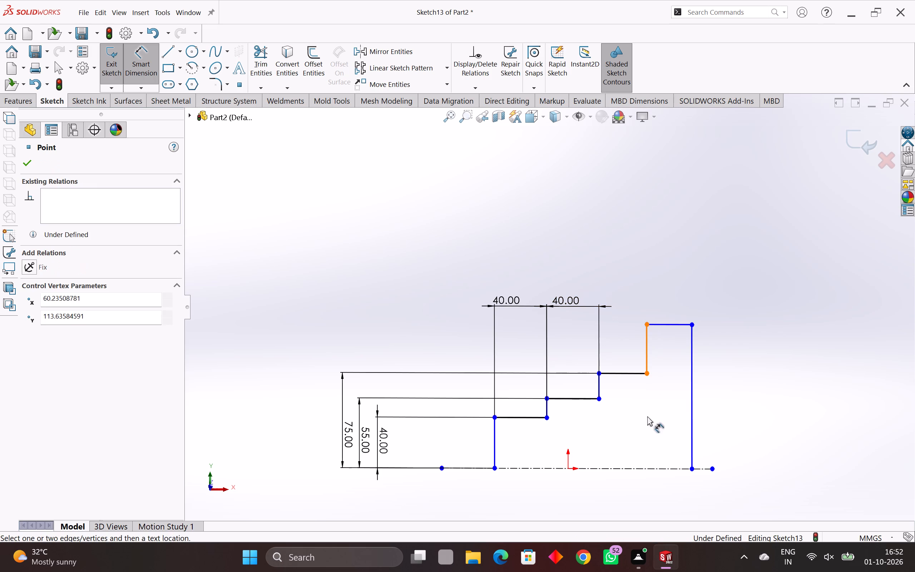
pyautogui.click(645, 468)
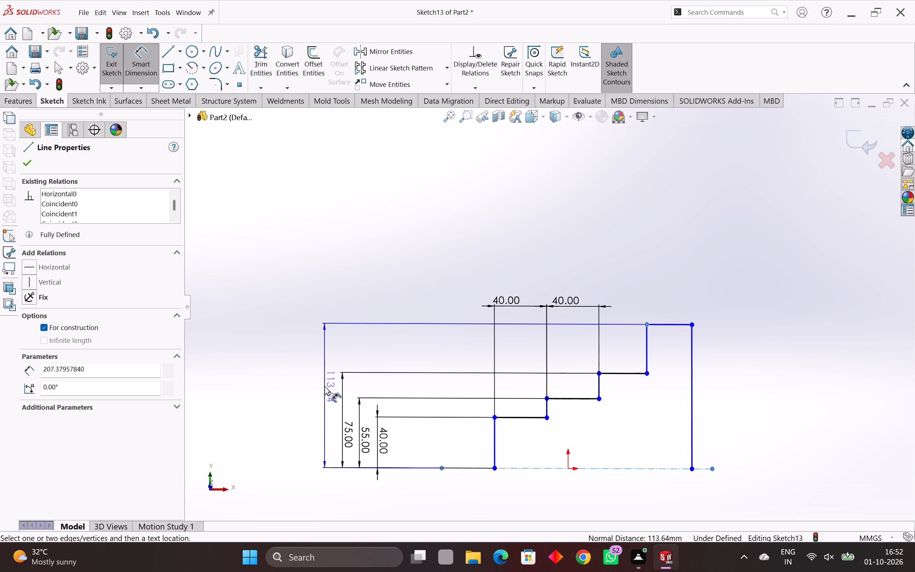
pyautogui.click(325, 386)
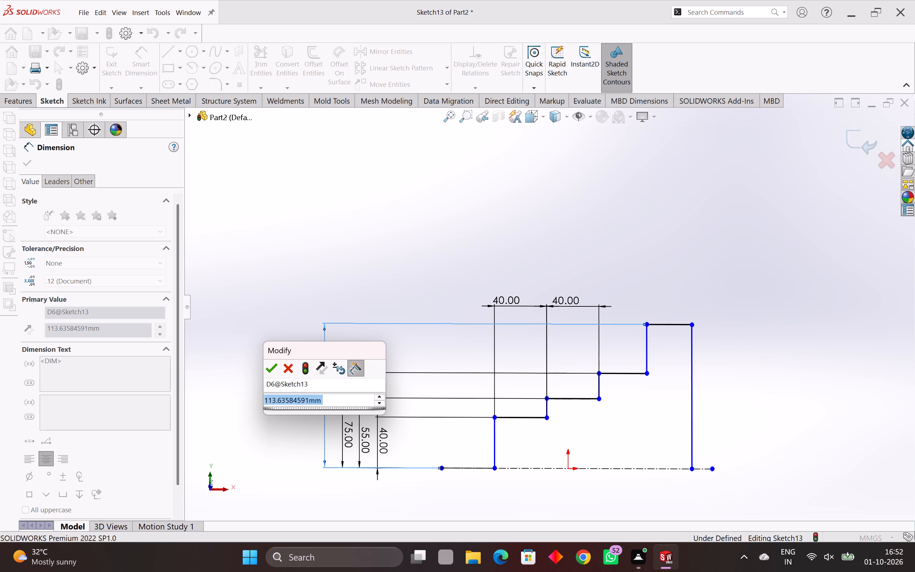
pyautogui.write('85')
pyautogui.press('Return')
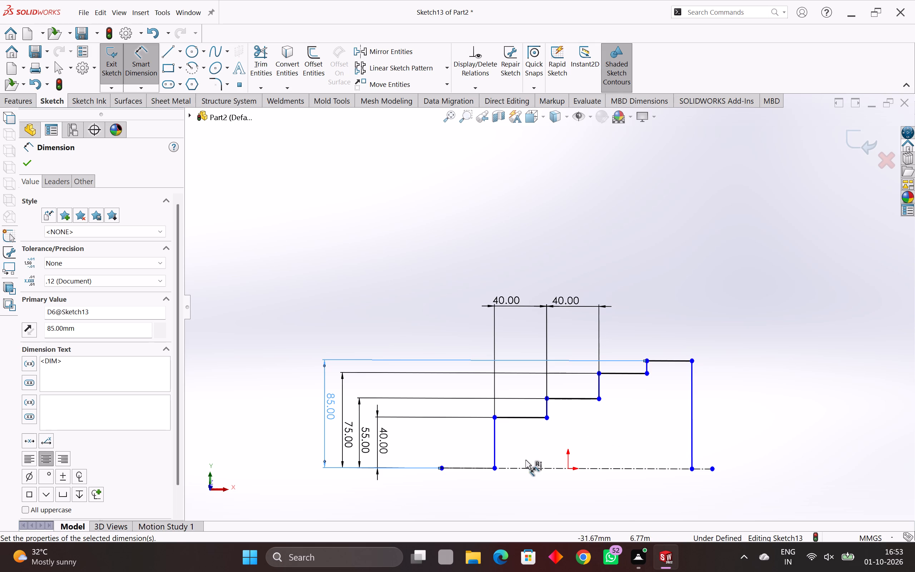
pyautogui.click(656, 303)
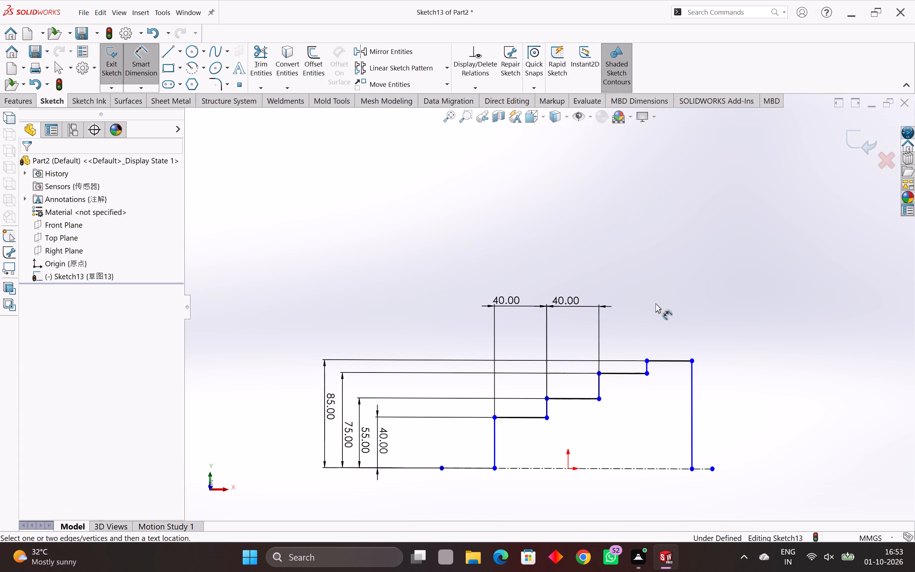
pyautogui.moveTo(758, 263); pyautogui.dragTo(619, 463)
pyautogui.click(152, 59)
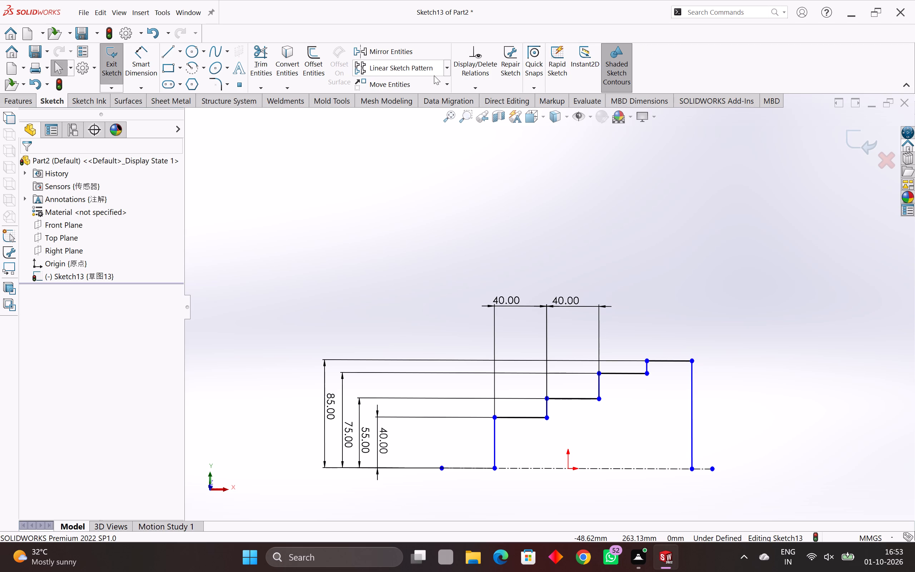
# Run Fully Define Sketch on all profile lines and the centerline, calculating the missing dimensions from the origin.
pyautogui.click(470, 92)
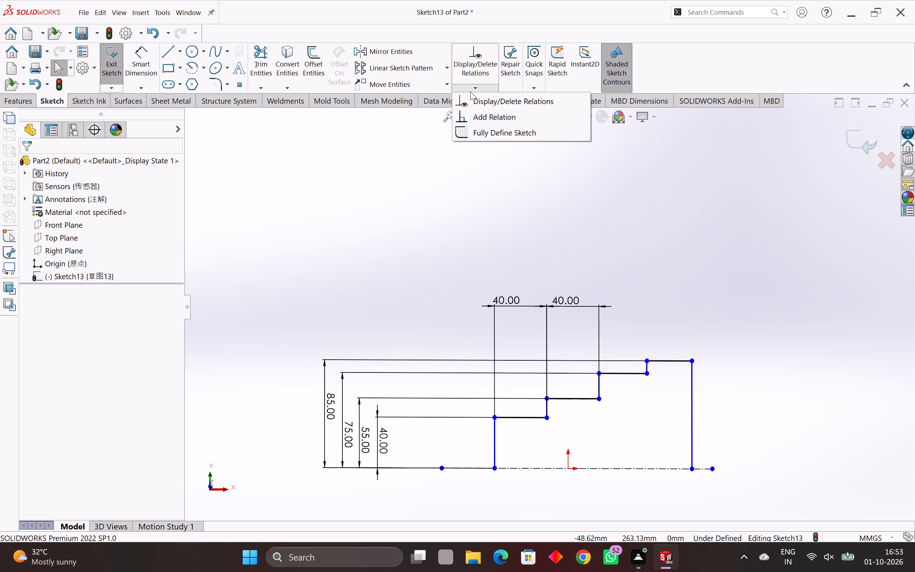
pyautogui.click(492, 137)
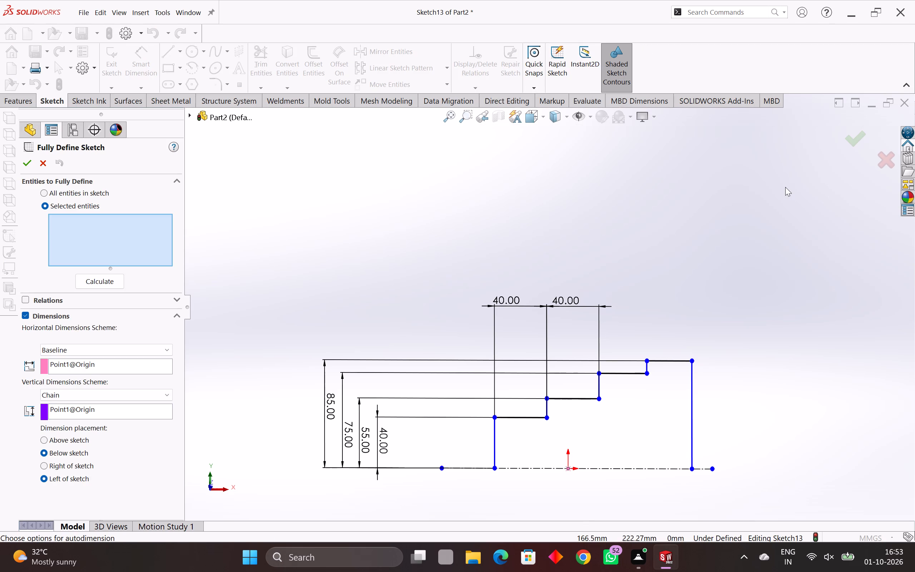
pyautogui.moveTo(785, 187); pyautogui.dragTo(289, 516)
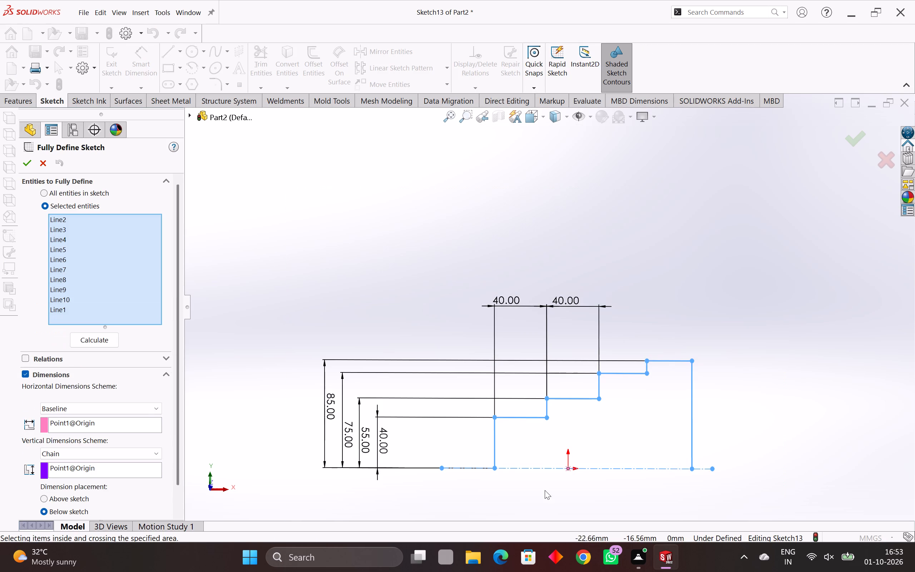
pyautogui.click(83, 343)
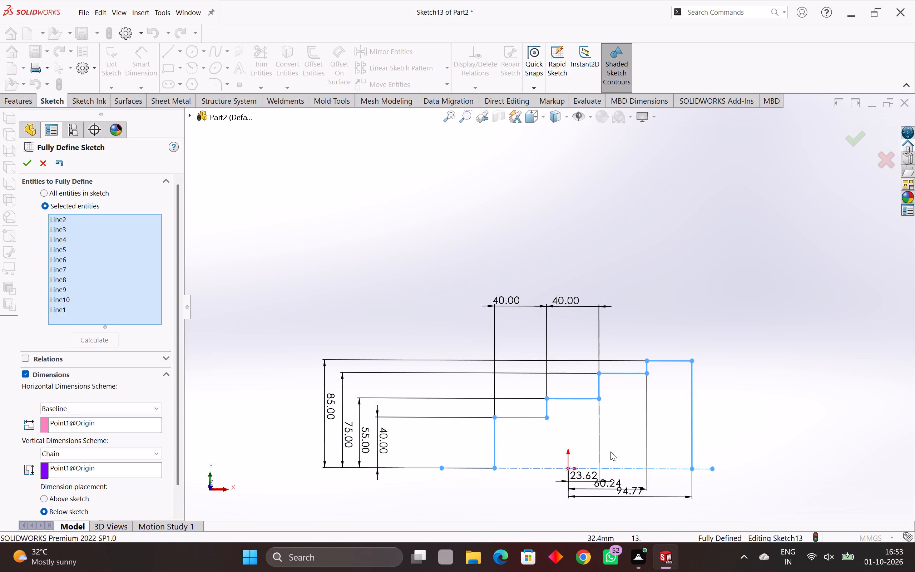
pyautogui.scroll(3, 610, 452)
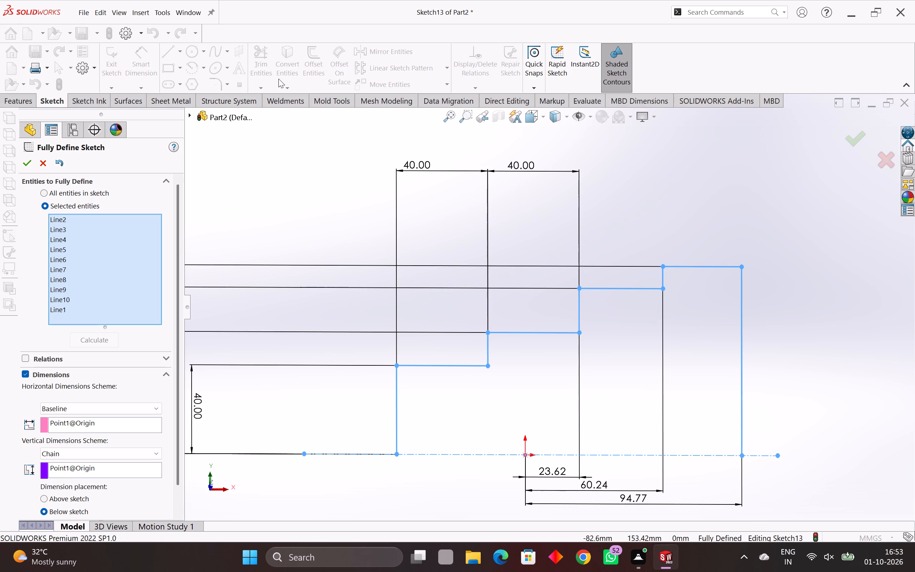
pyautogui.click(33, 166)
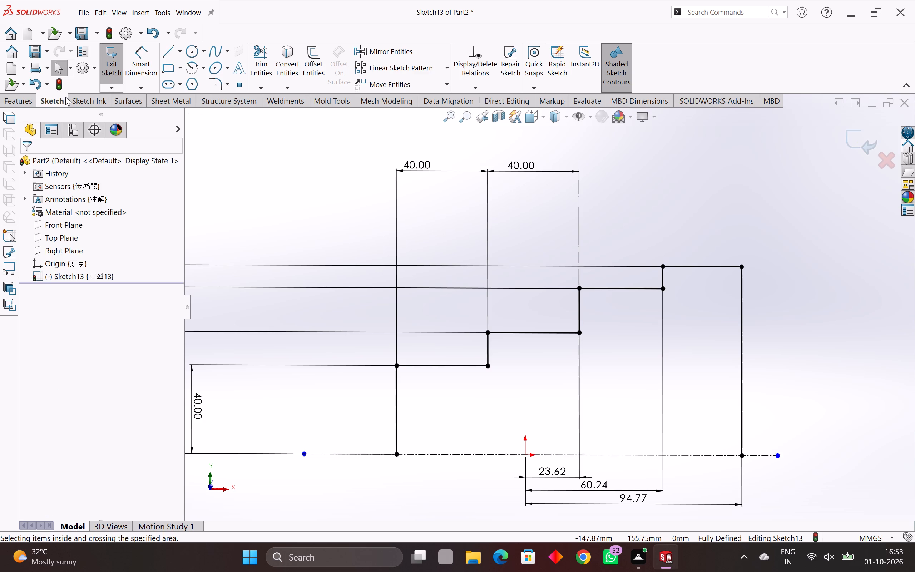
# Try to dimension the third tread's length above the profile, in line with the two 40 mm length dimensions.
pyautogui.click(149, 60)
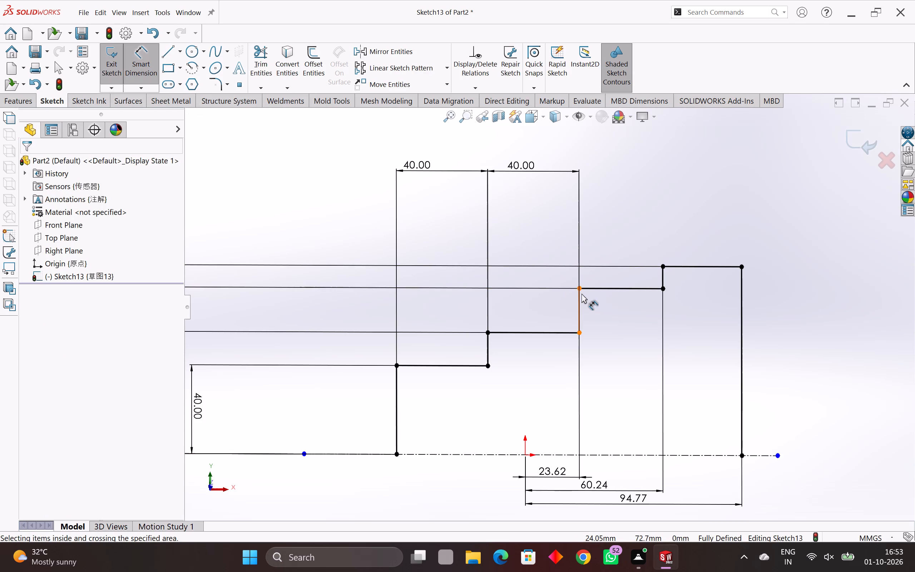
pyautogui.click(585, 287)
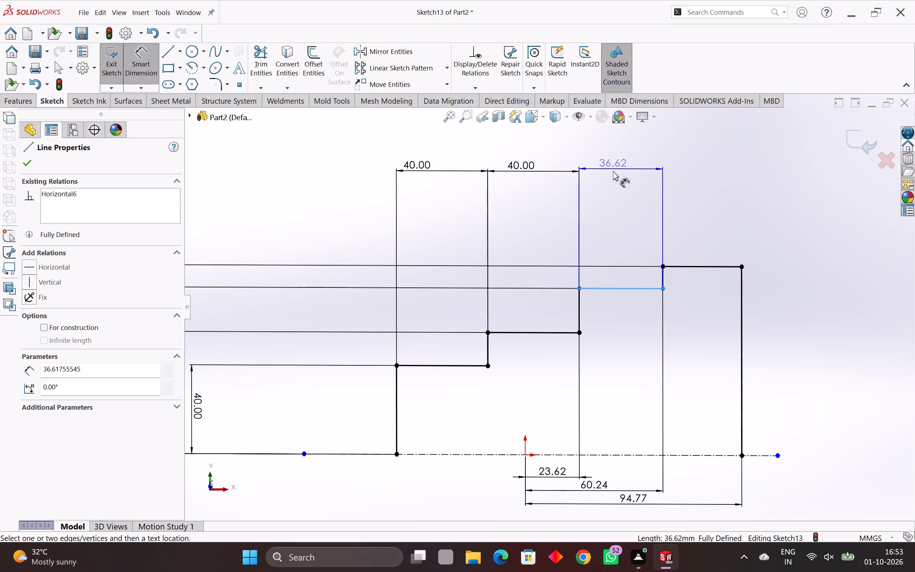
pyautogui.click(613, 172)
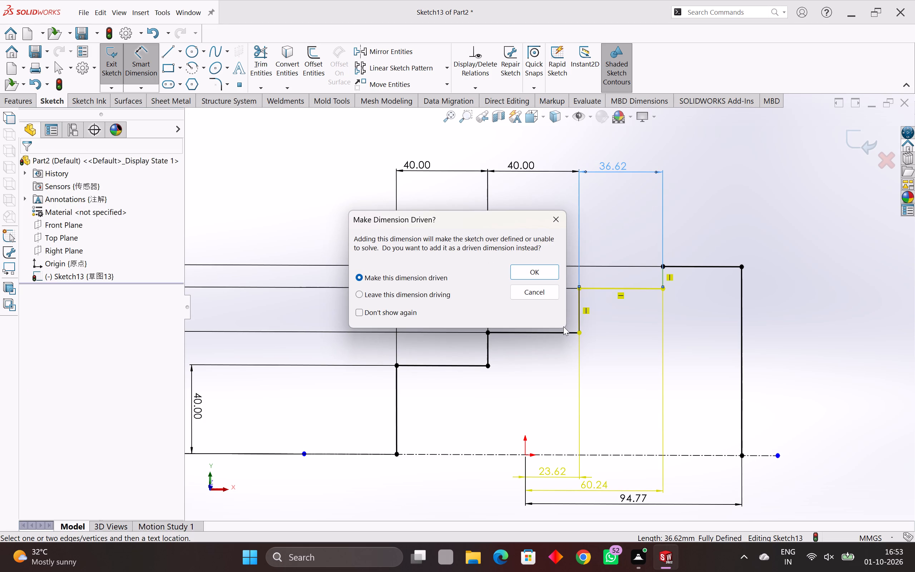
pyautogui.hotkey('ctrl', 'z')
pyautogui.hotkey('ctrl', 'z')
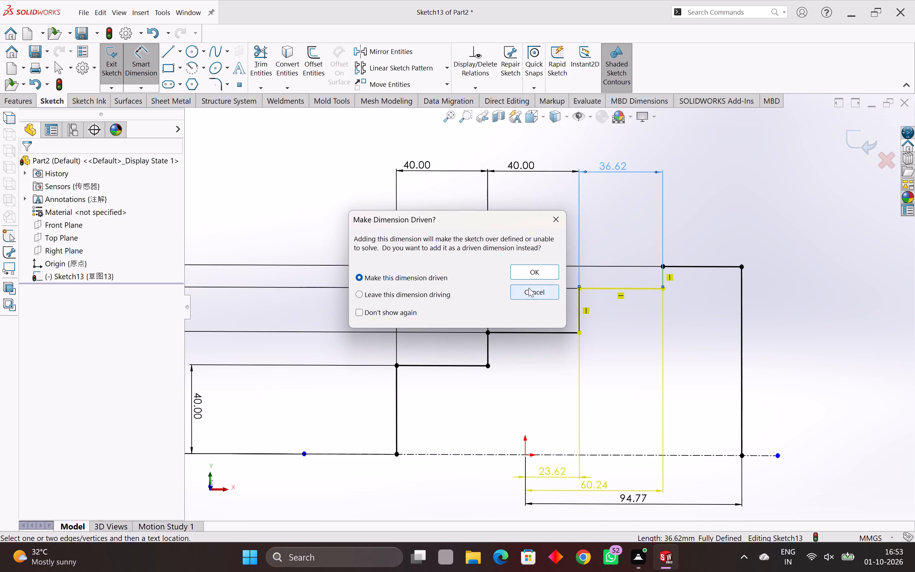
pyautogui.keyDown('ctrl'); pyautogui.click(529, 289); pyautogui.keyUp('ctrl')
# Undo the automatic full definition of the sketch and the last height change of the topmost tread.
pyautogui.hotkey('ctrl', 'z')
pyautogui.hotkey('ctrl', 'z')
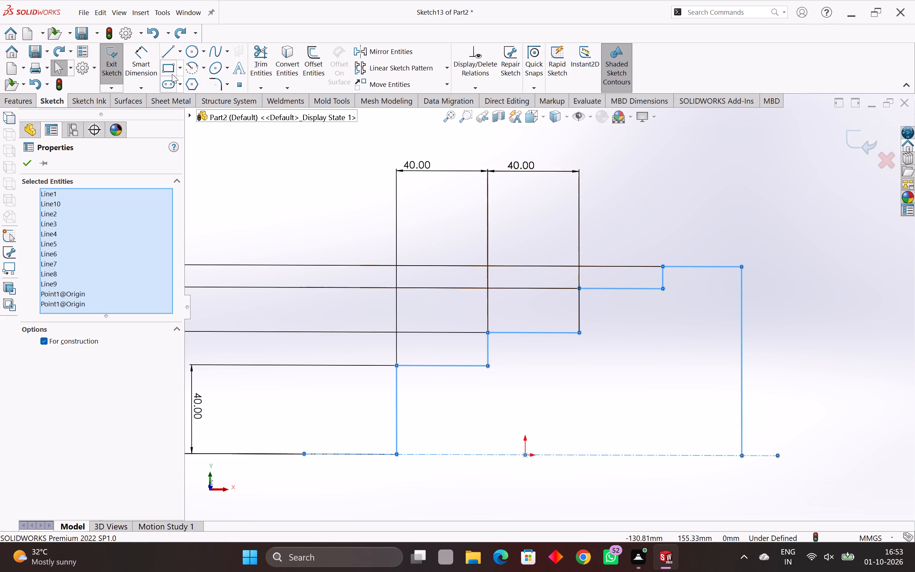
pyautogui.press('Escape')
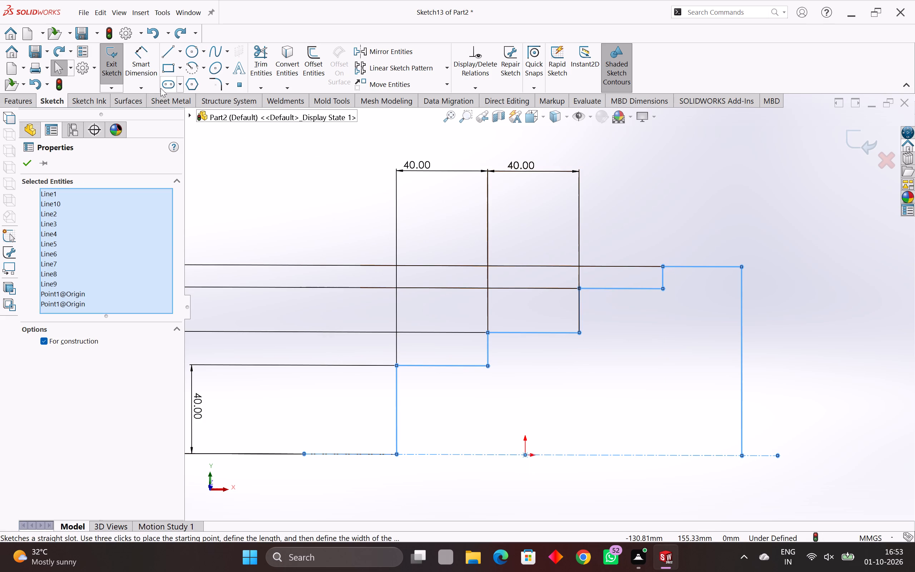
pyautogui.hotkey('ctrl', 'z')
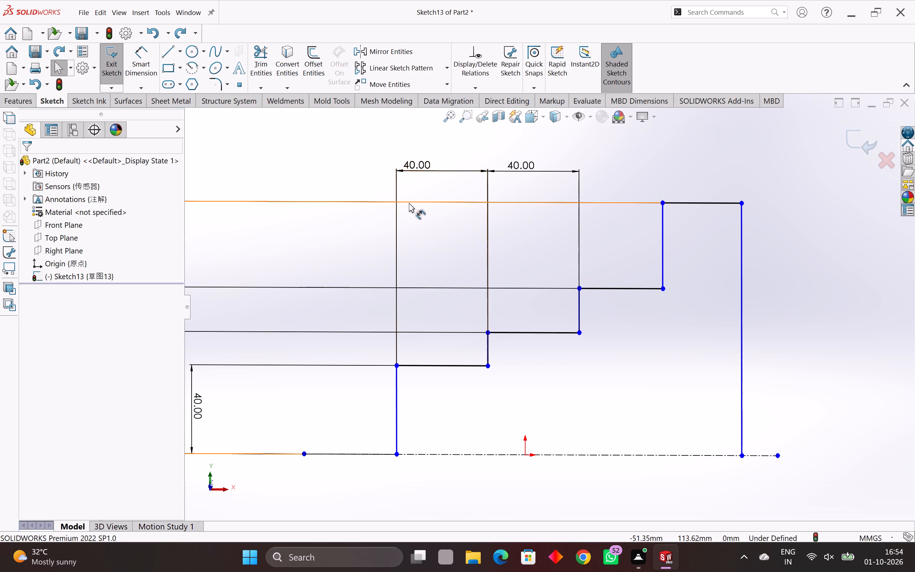
# Set the topmost tread's height dimension above the centerline to 85 mm.
pyautogui.scroll(-2, 588, 237)
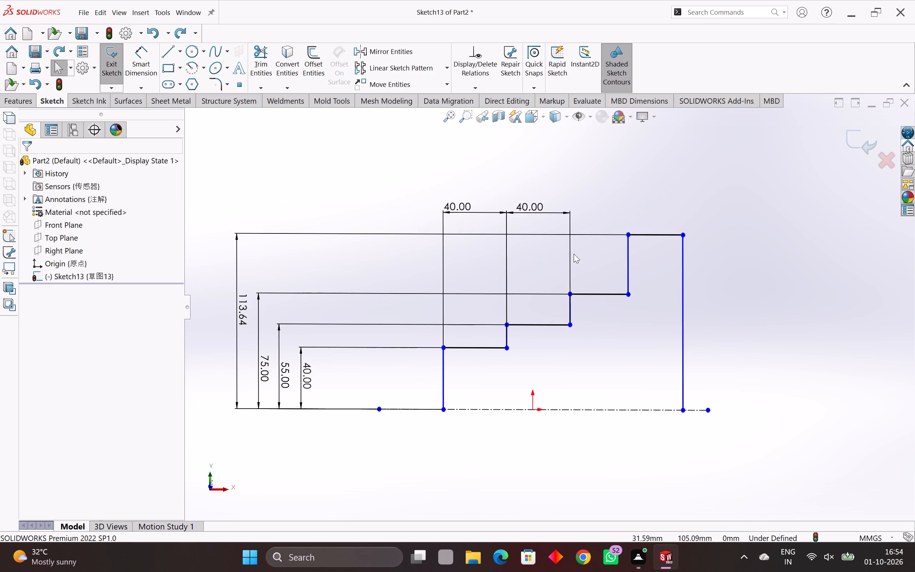
pyautogui.doubleClick(239, 306)
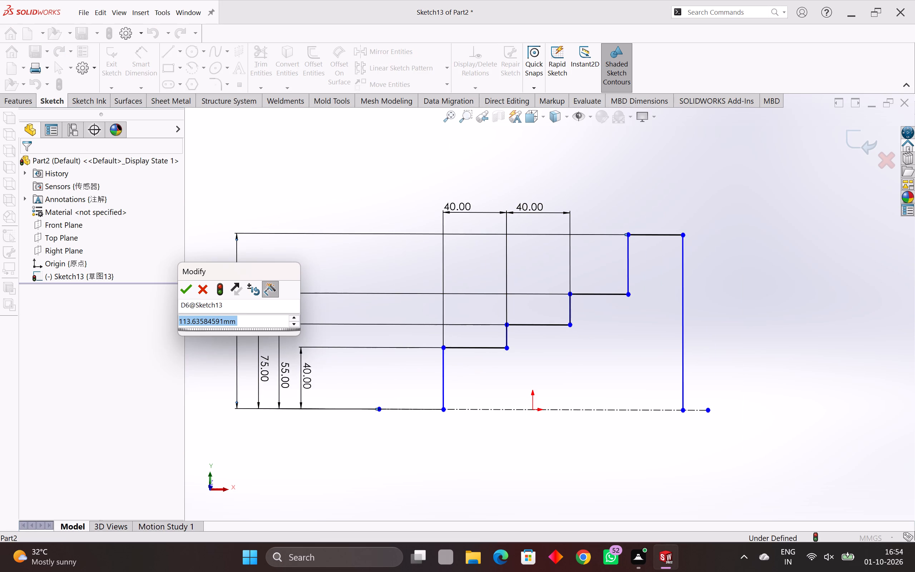
pyautogui.write('85')
pyautogui.press('Return')
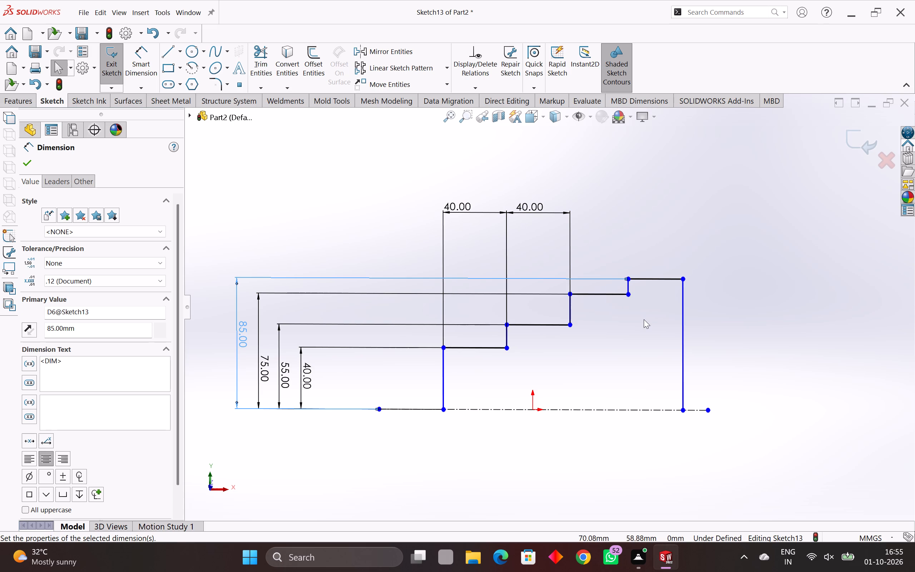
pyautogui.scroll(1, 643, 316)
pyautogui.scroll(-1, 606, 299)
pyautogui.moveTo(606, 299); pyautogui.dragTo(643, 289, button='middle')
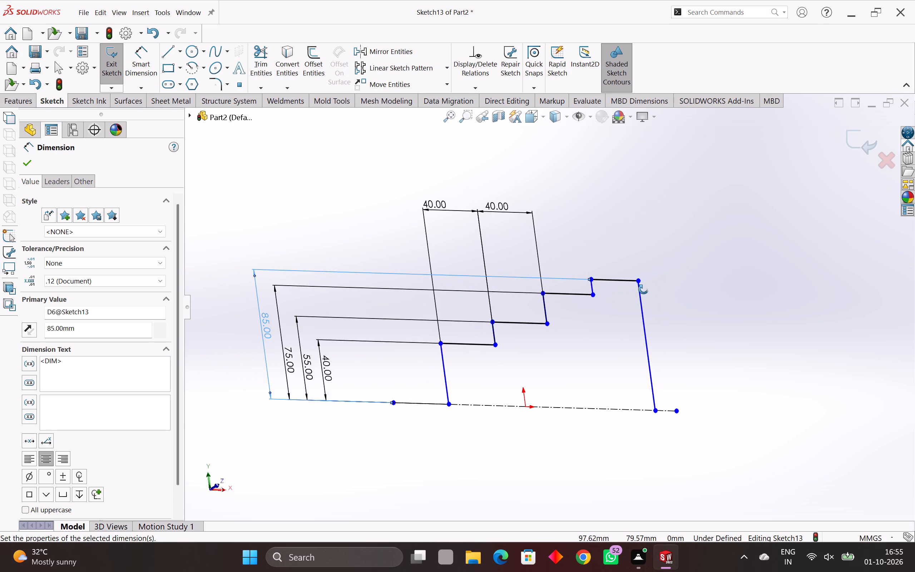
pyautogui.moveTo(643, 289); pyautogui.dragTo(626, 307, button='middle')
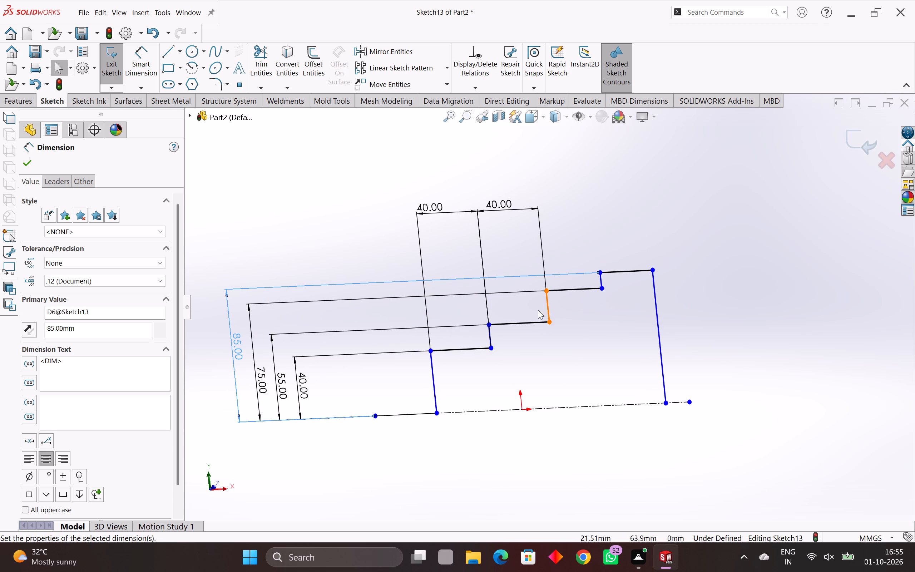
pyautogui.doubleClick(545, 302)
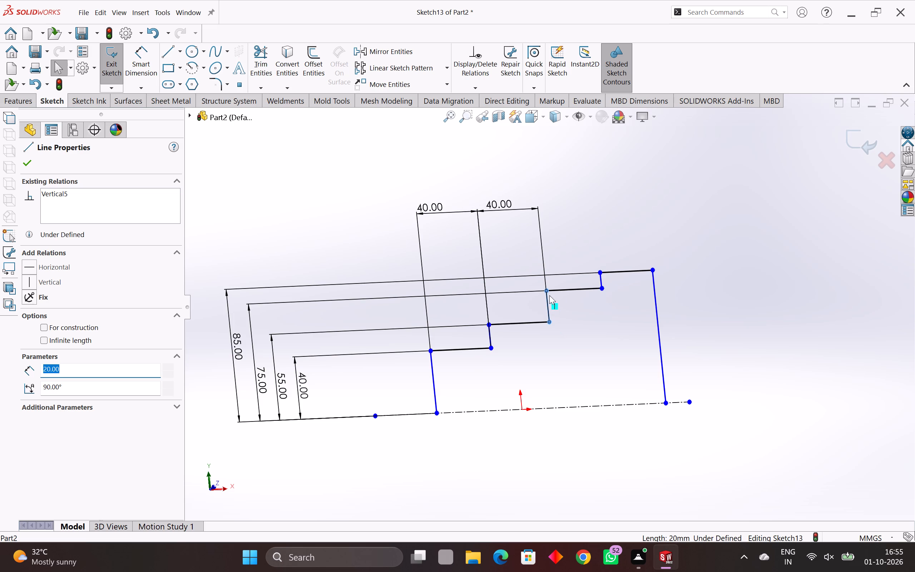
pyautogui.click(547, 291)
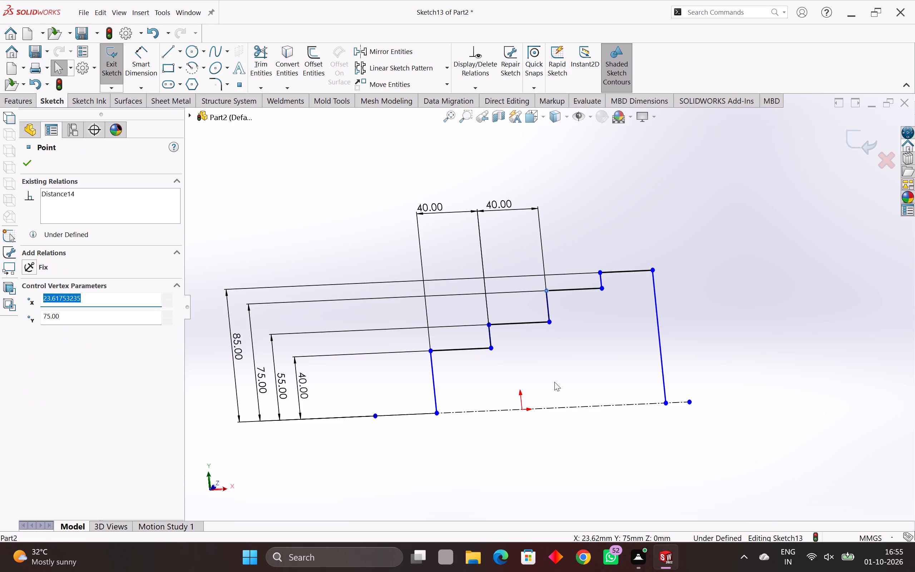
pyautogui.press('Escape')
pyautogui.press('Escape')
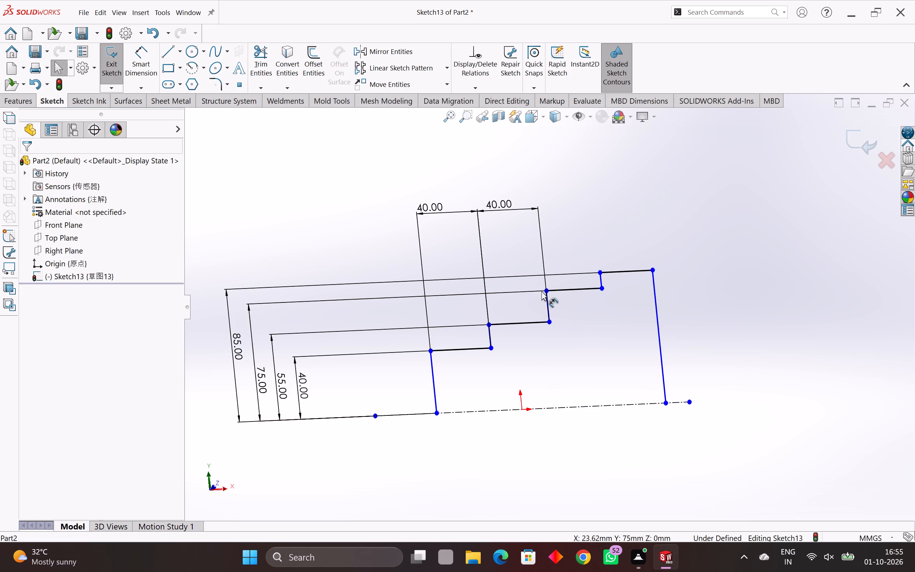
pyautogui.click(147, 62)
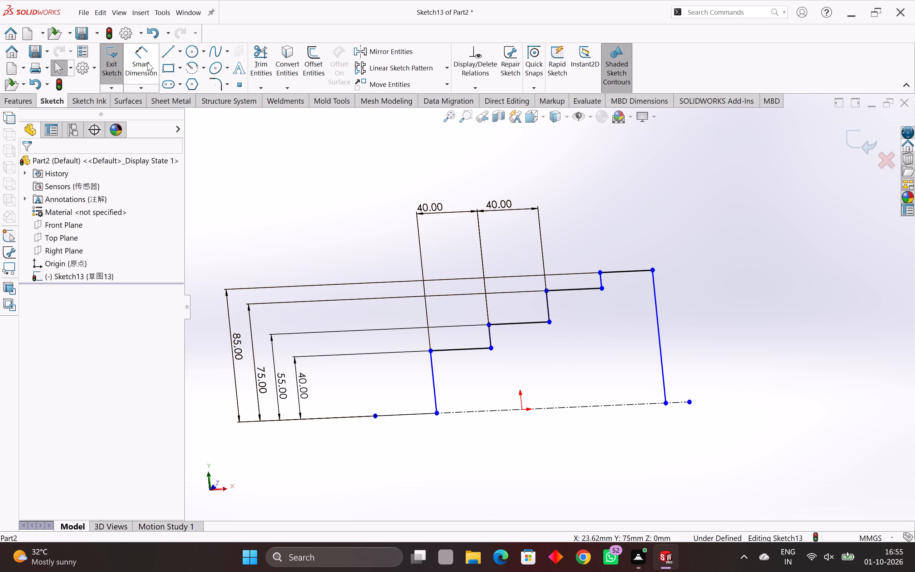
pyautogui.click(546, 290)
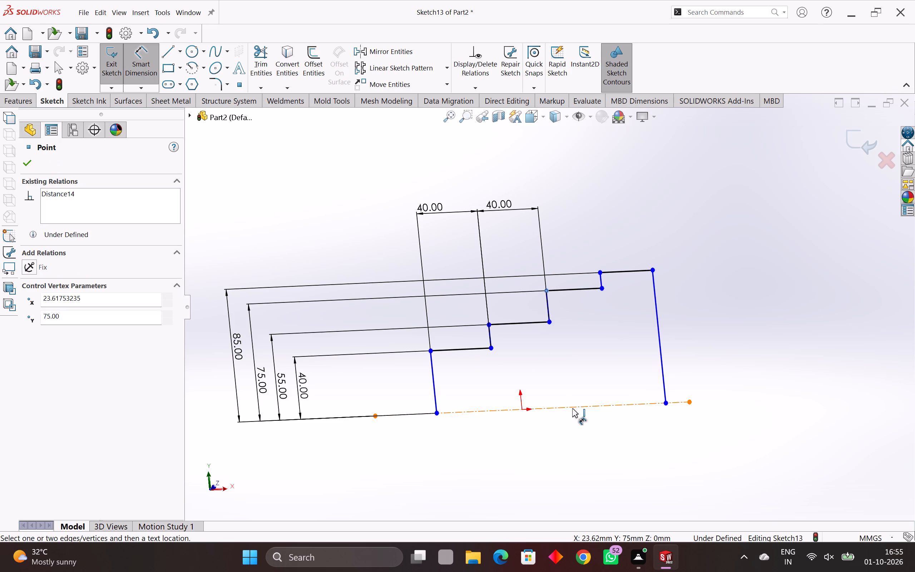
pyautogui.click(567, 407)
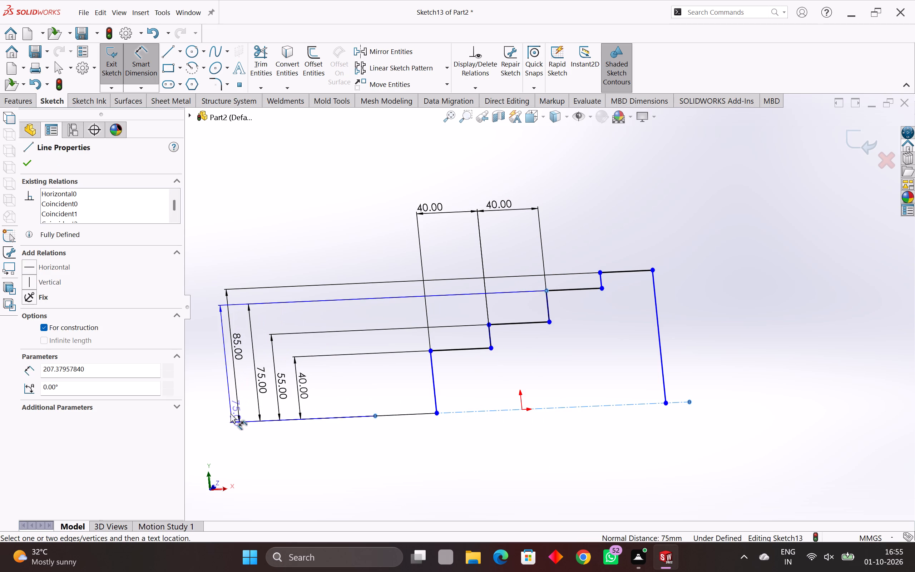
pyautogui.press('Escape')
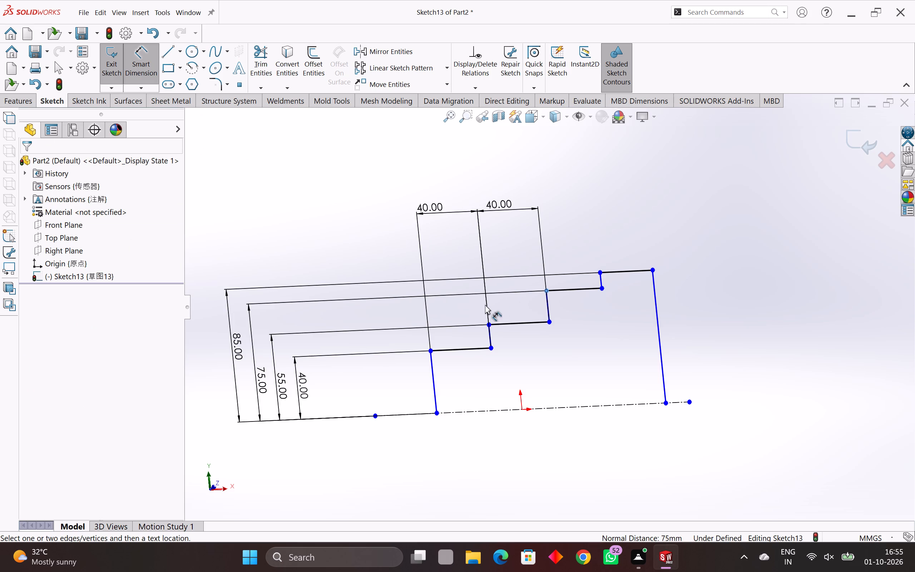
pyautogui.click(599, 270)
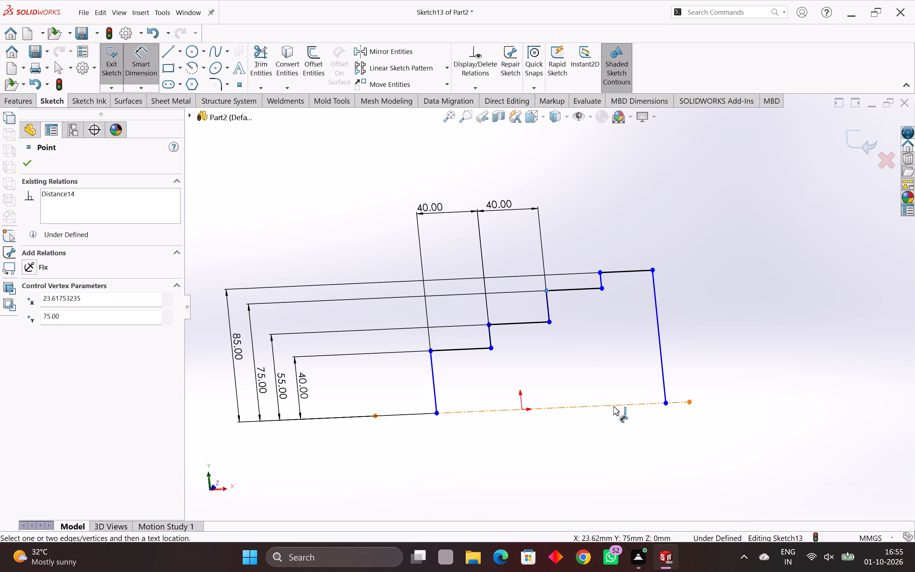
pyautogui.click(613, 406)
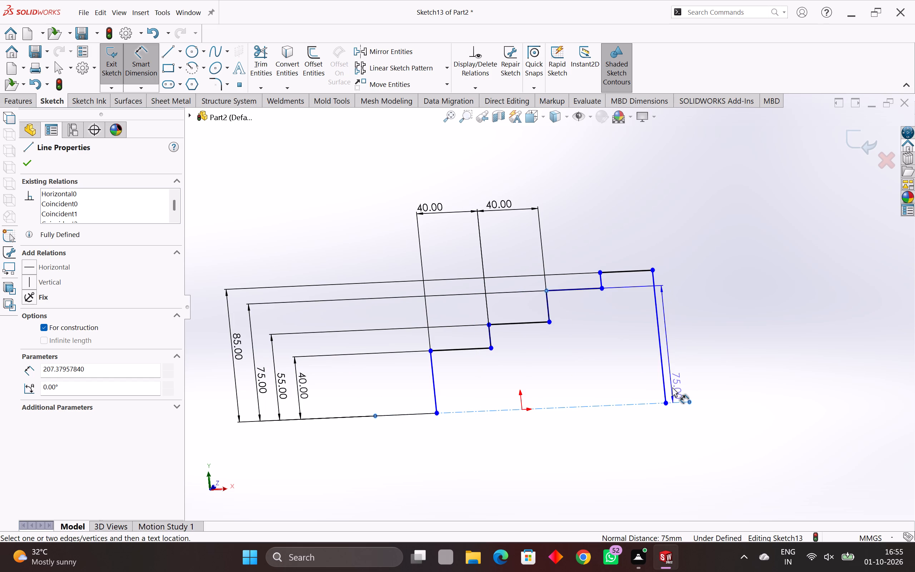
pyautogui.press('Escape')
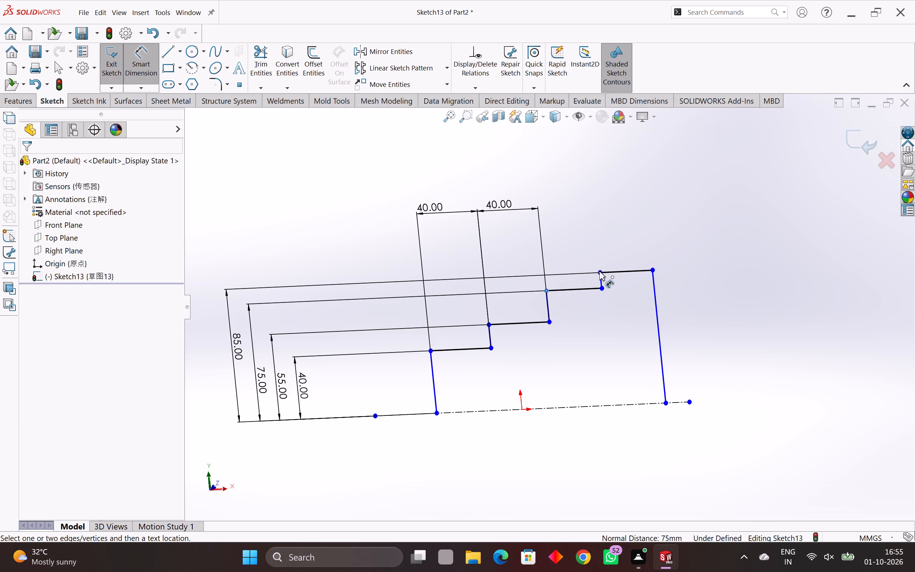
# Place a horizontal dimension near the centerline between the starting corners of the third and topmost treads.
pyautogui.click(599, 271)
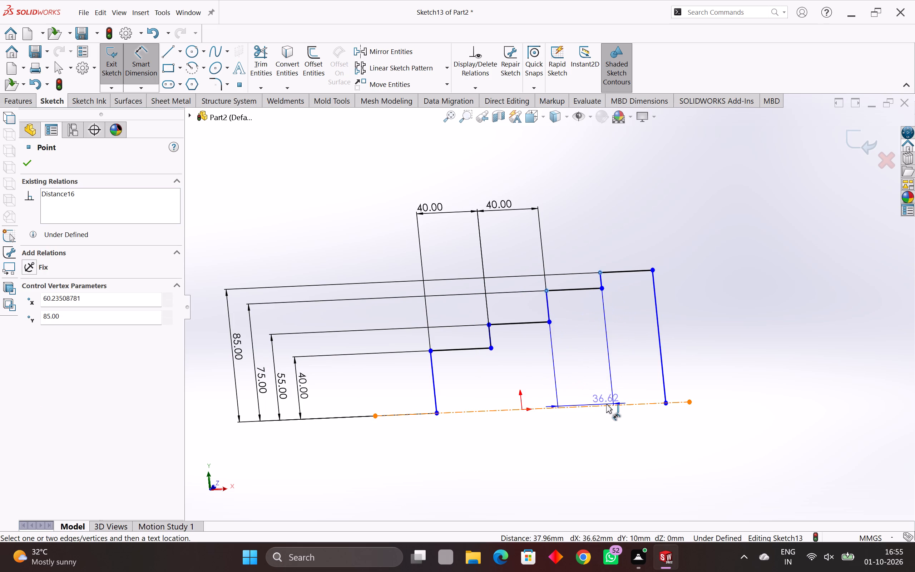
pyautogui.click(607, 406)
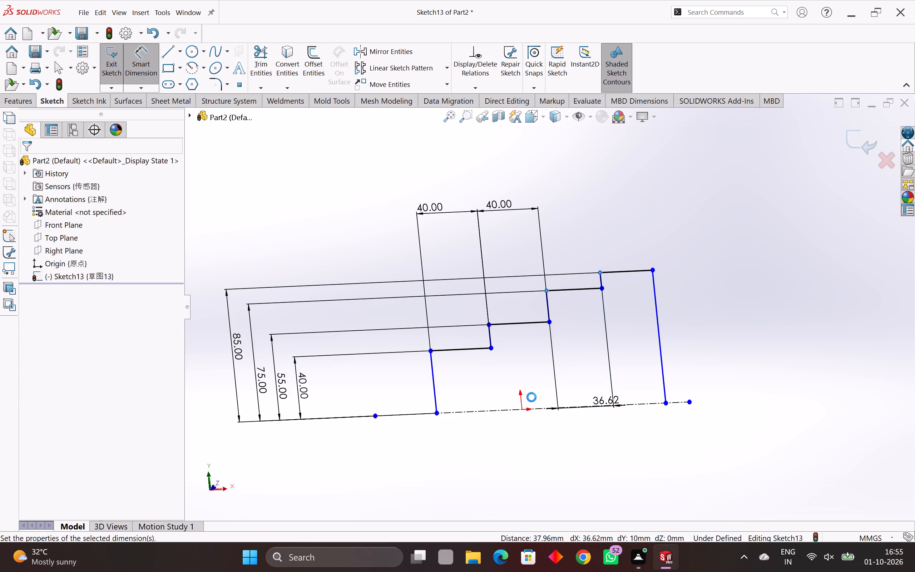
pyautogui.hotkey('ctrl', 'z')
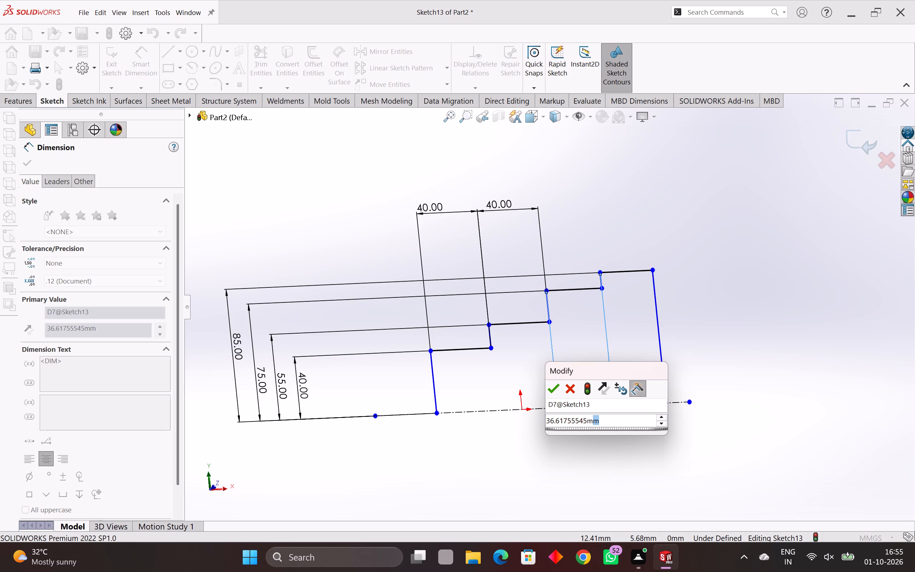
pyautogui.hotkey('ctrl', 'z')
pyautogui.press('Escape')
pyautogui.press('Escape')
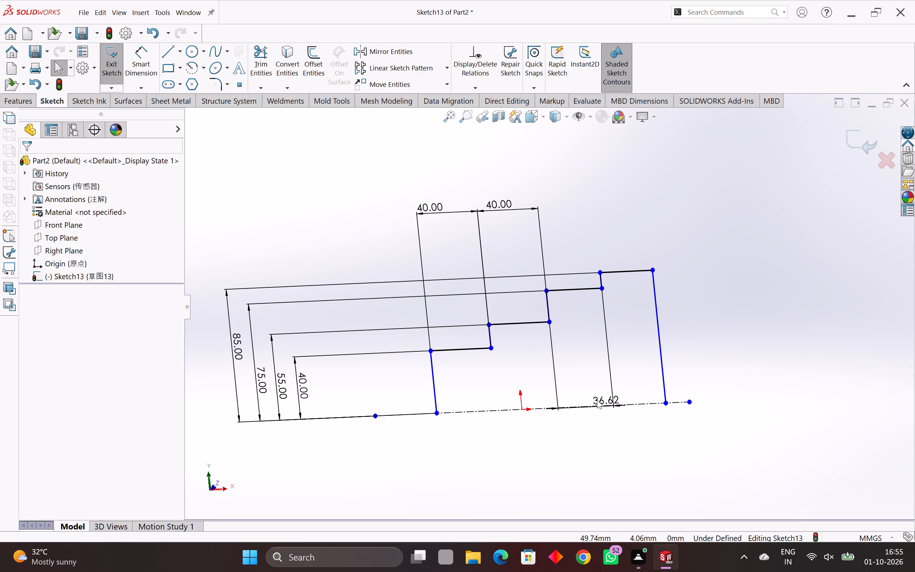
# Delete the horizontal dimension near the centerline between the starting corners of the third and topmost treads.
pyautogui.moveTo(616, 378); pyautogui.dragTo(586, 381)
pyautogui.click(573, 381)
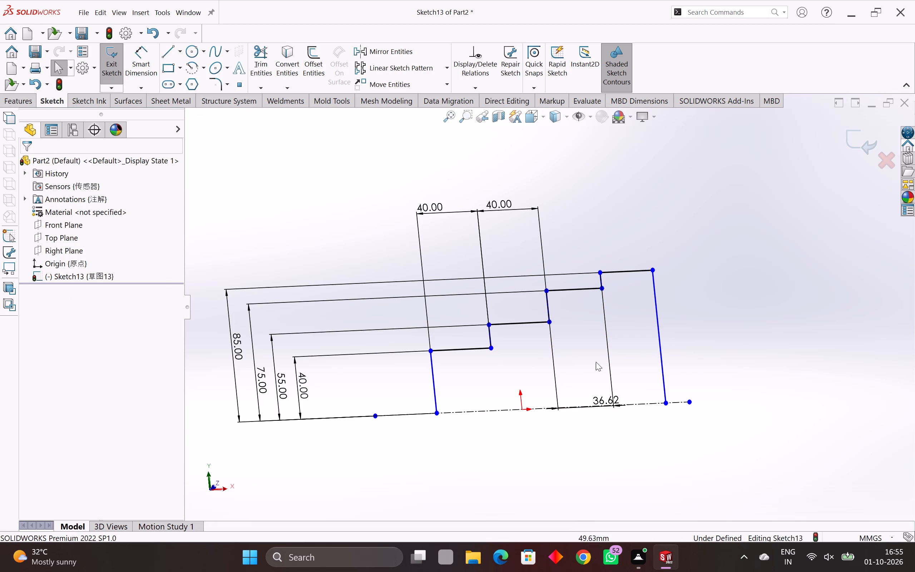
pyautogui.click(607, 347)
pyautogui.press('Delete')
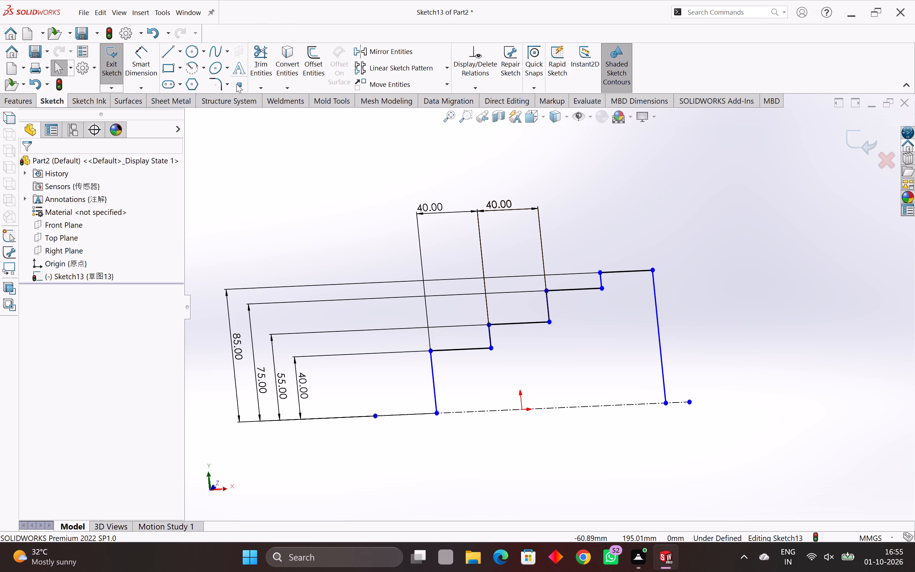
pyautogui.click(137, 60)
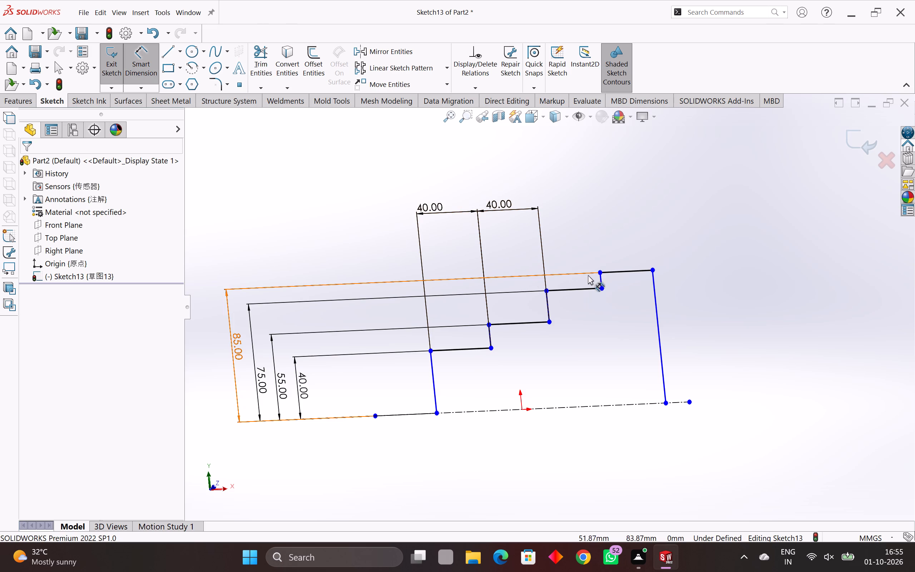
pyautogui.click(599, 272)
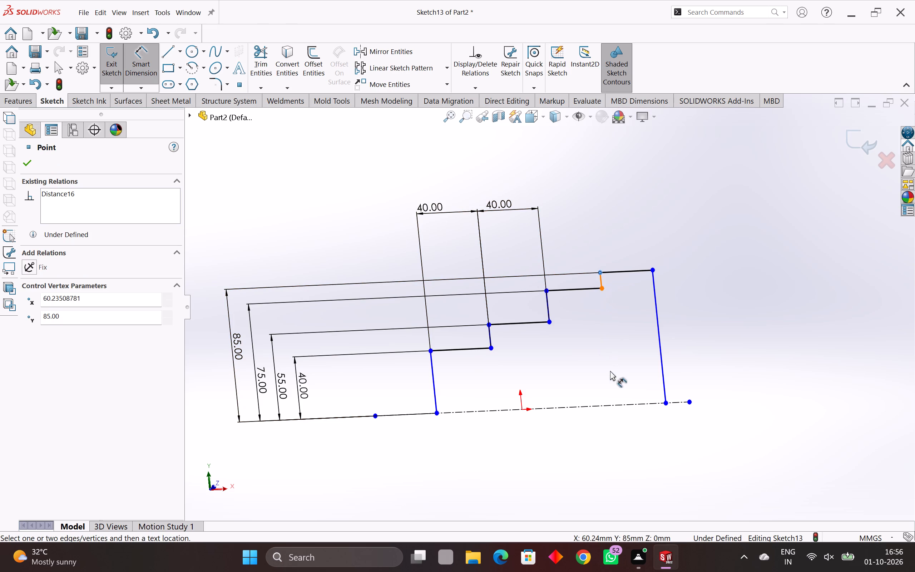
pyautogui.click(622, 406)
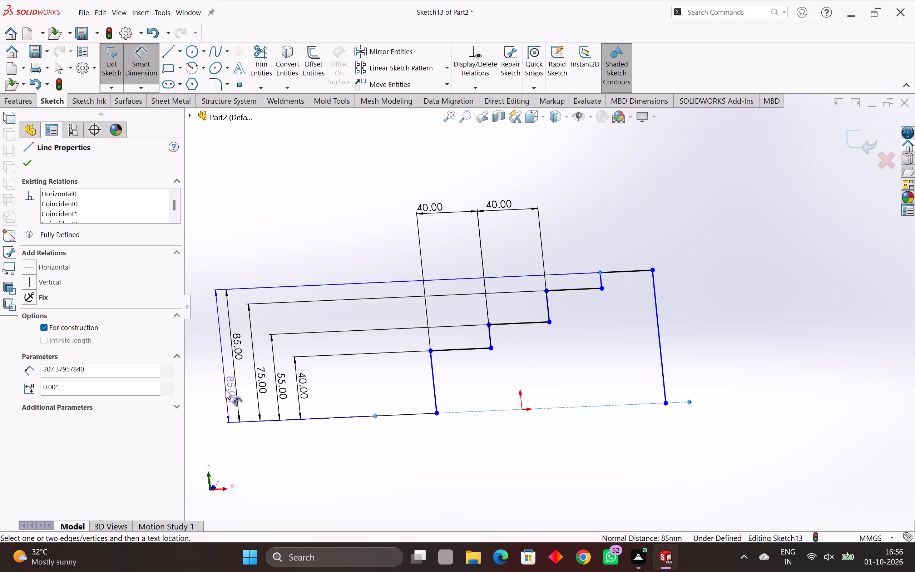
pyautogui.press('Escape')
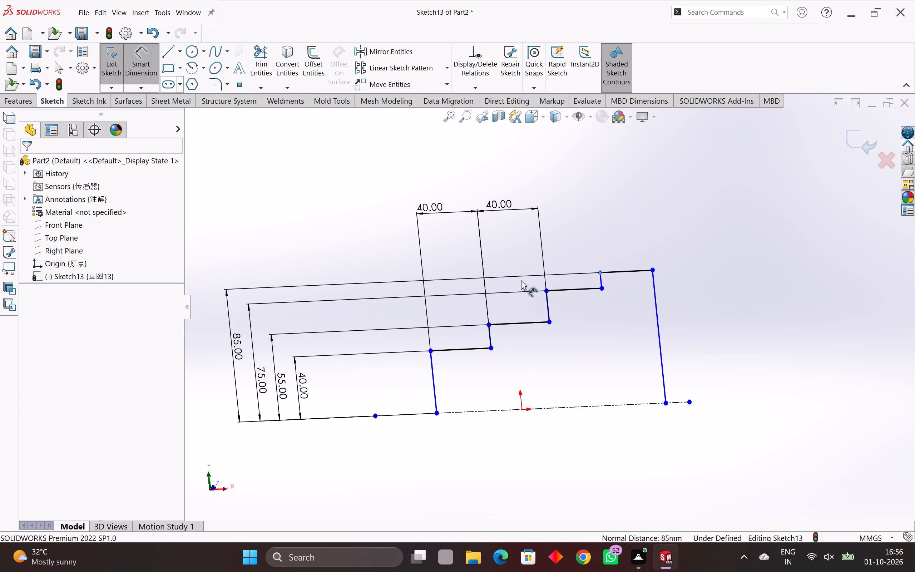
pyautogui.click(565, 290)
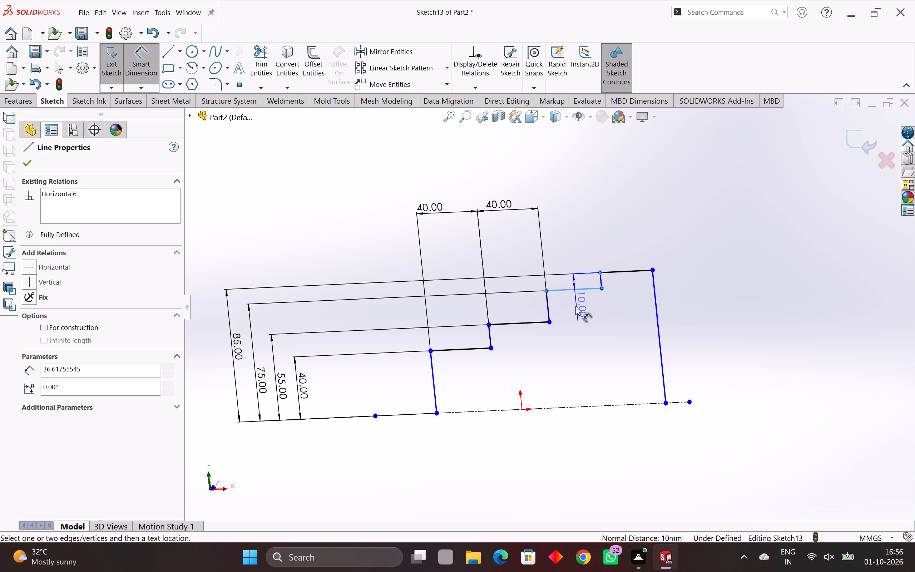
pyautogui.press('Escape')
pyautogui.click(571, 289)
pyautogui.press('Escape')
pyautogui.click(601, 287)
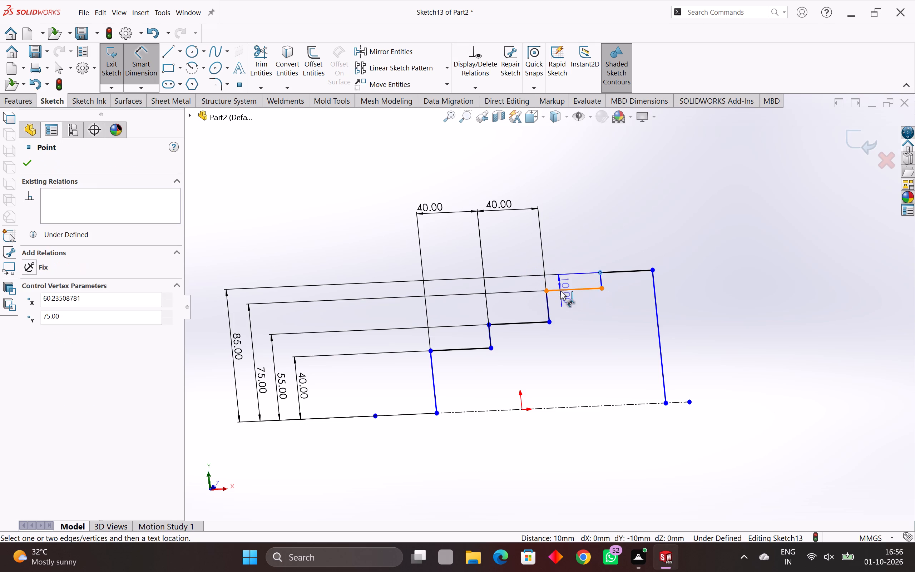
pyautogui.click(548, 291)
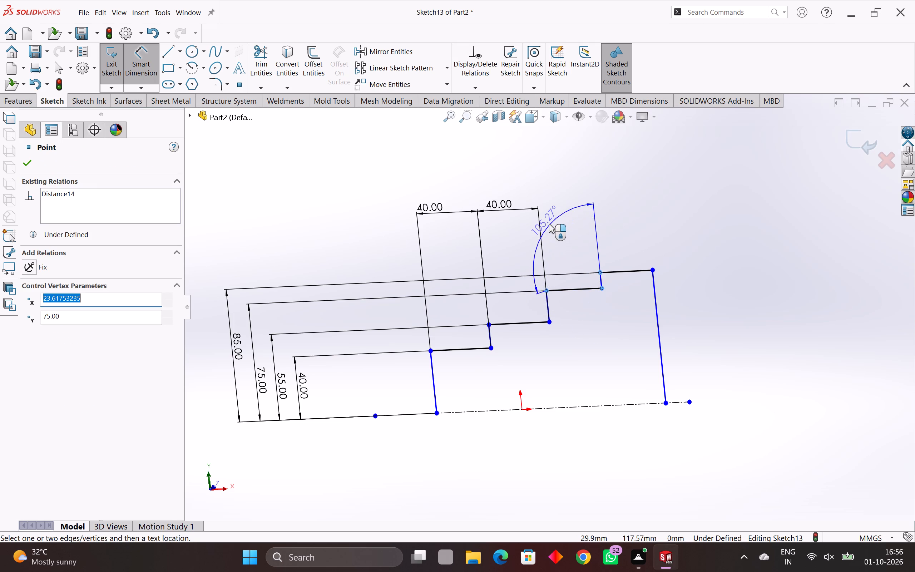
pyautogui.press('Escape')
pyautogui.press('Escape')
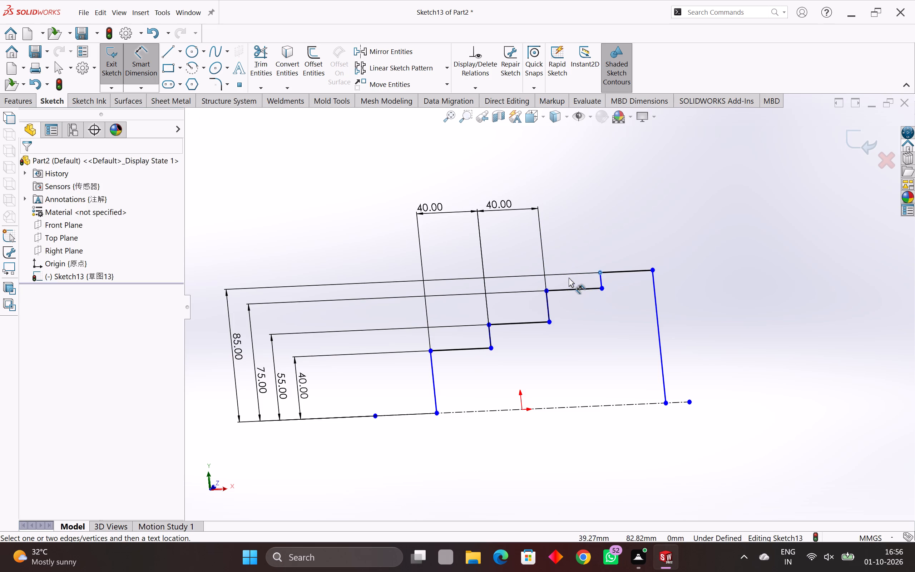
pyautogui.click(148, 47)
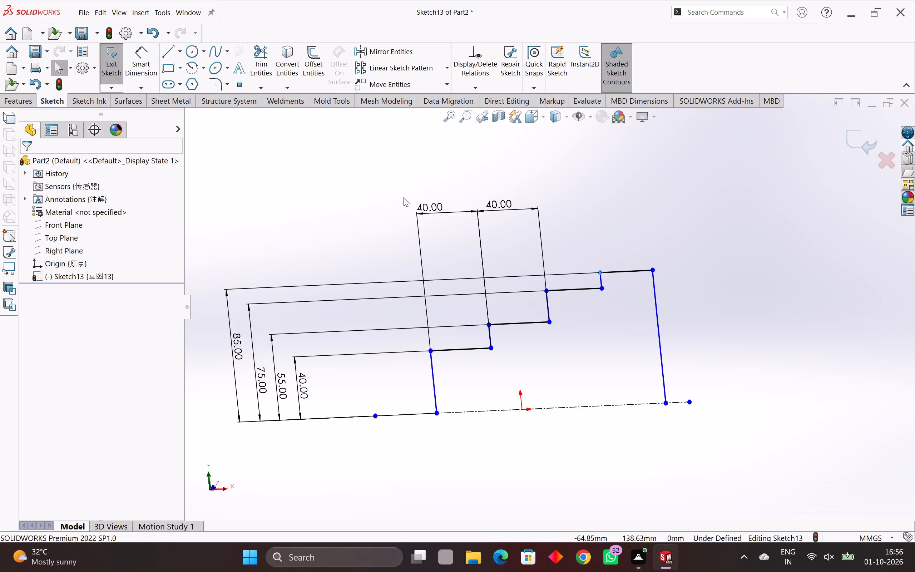
# Dimension the third tread's length as 40 mm above the profile and centre its text between the extension lines.
pyautogui.click(133, 65)
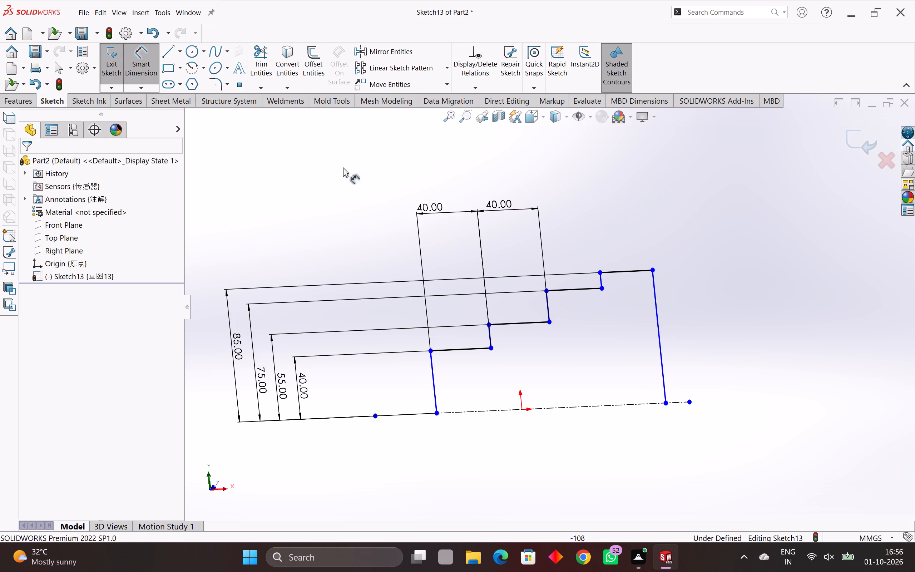
pyautogui.click(577, 289)
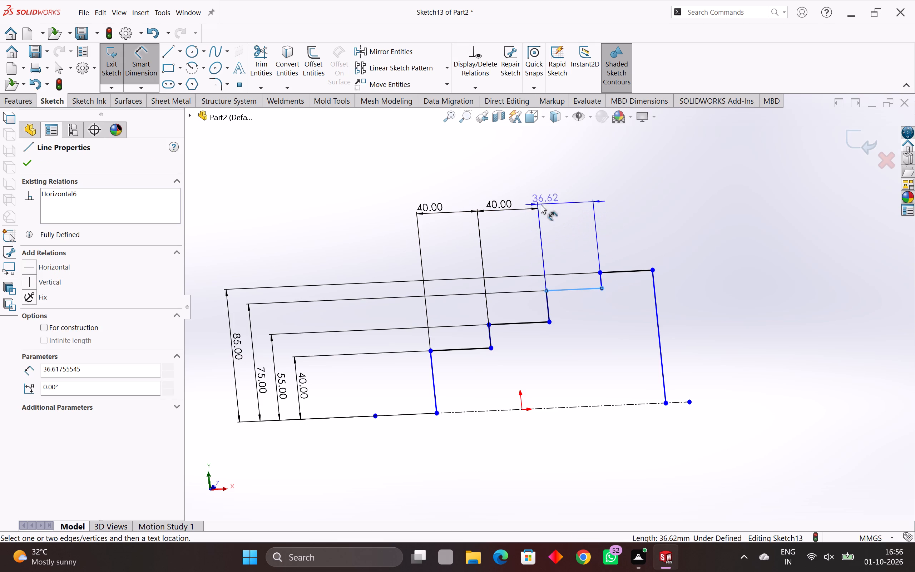
pyautogui.scroll(2, 535, 209)
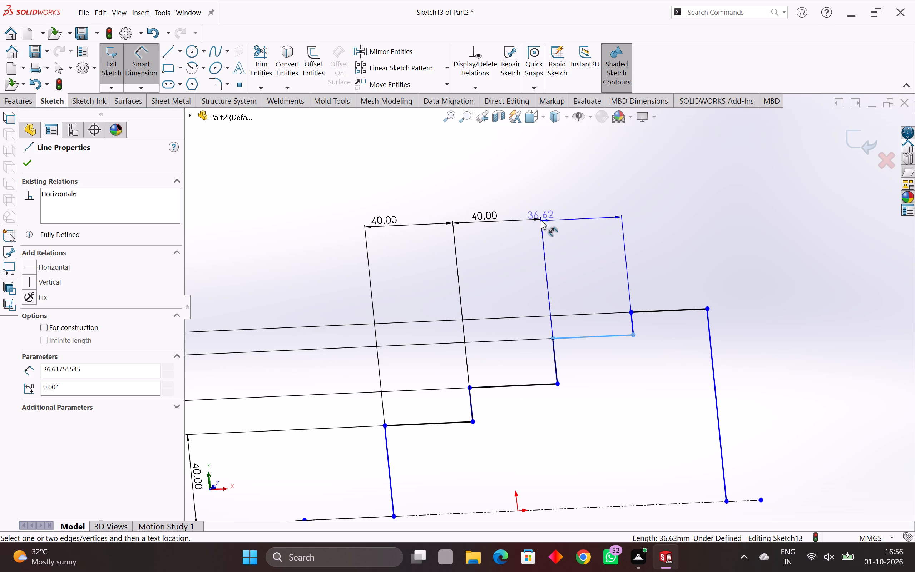
pyautogui.click(541, 219)
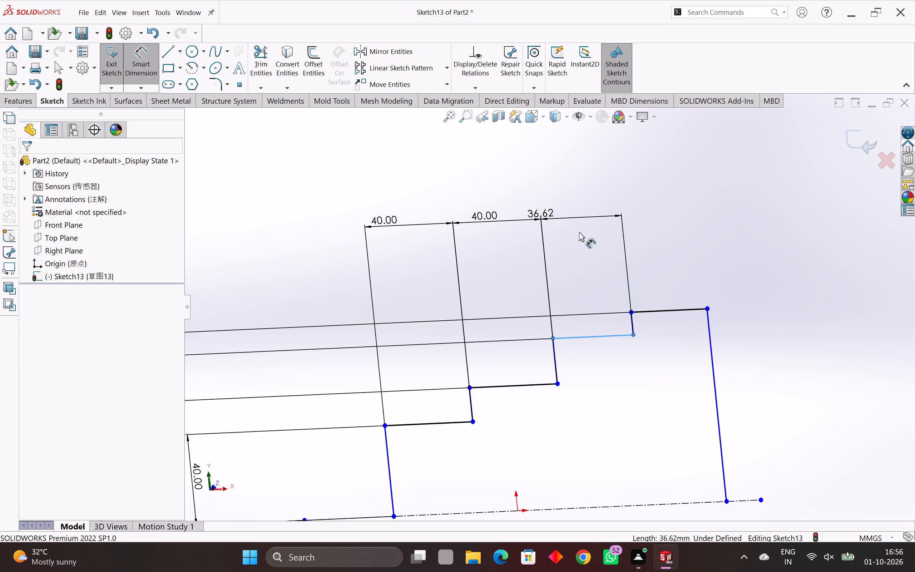
pyautogui.write('40')
pyautogui.press('Return')
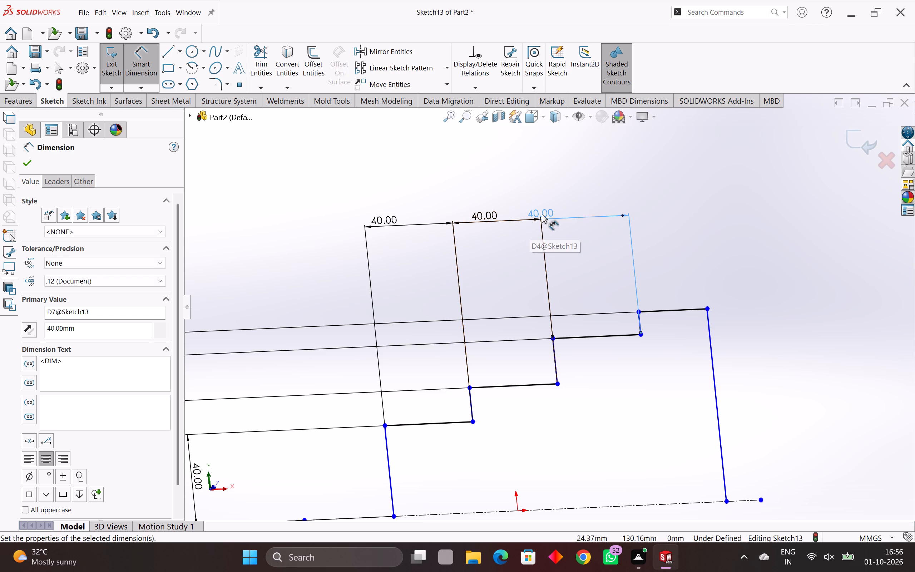
pyautogui.moveTo(543, 211); pyautogui.dragTo(580, 211)
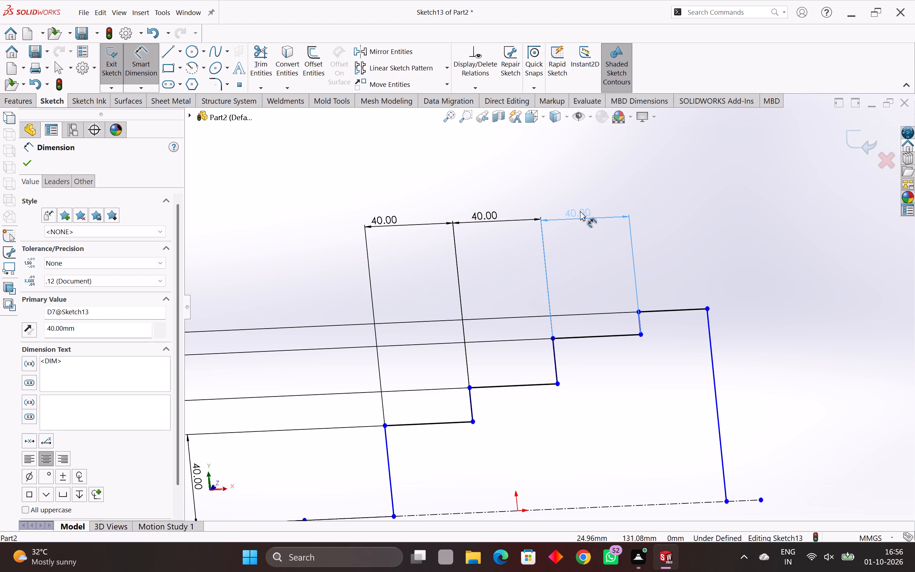
pyautogui.moveTo(580, 211); pyautogui.dragTo(582, 209)
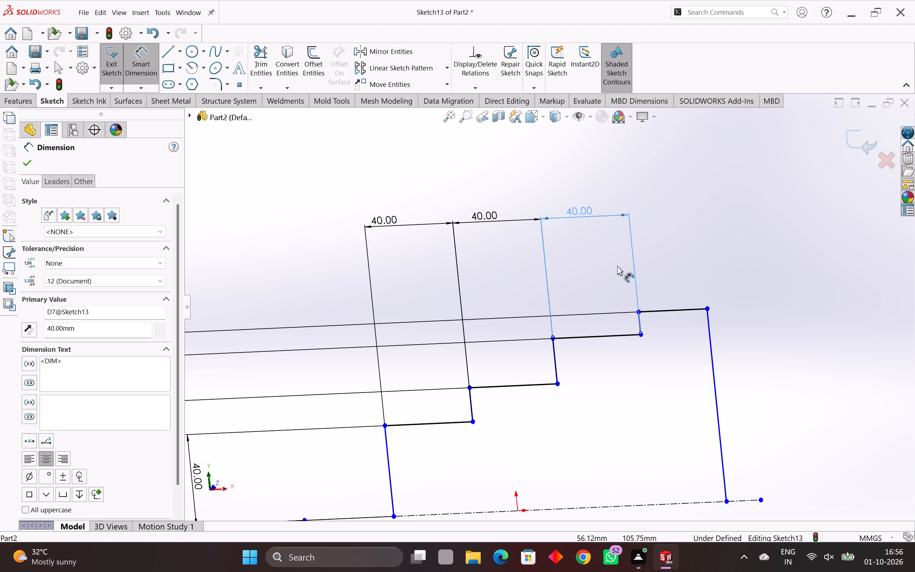
pyautogui.click(617, 266)
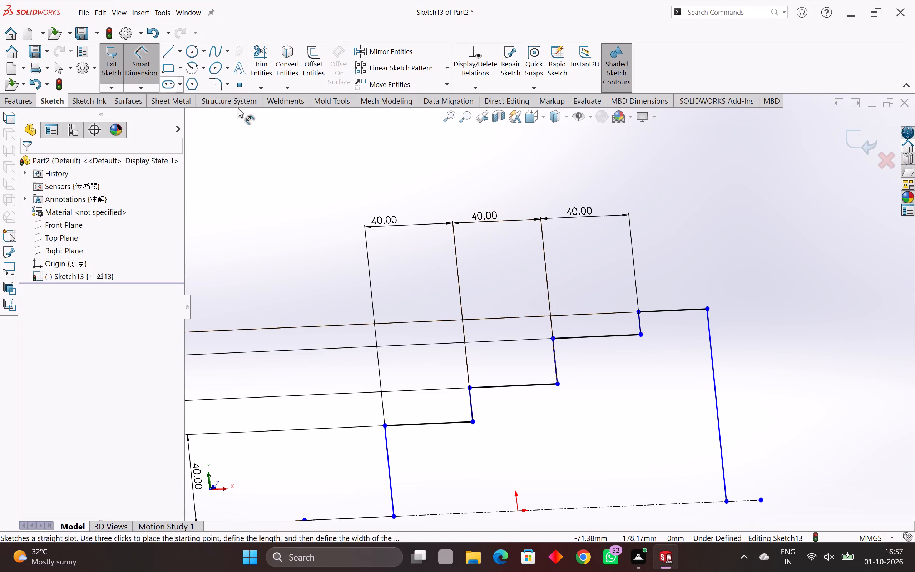
# Dimension the topmost tread's length as 40 mm, in line with the other tread length dimensions.
pyautogui.click(682, 309)
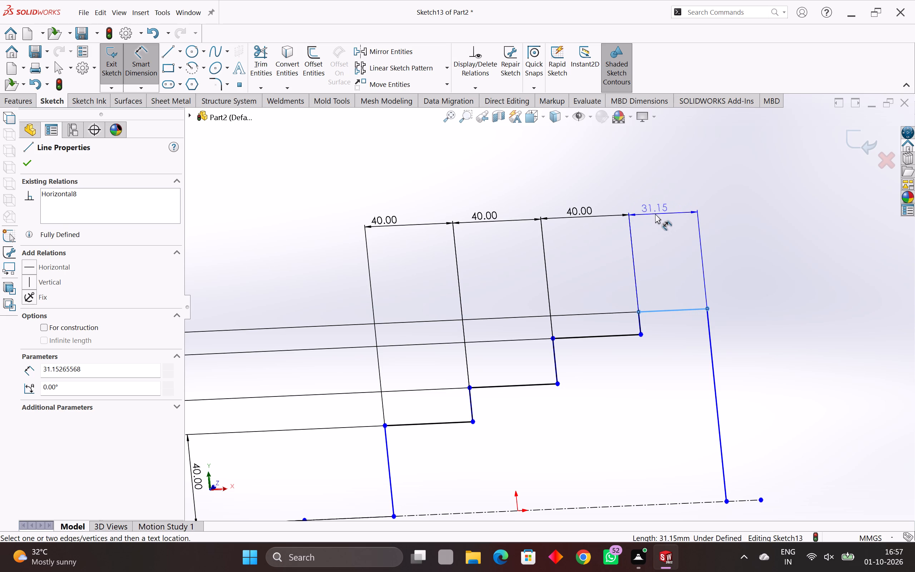
pyautogui.click(655, 214)
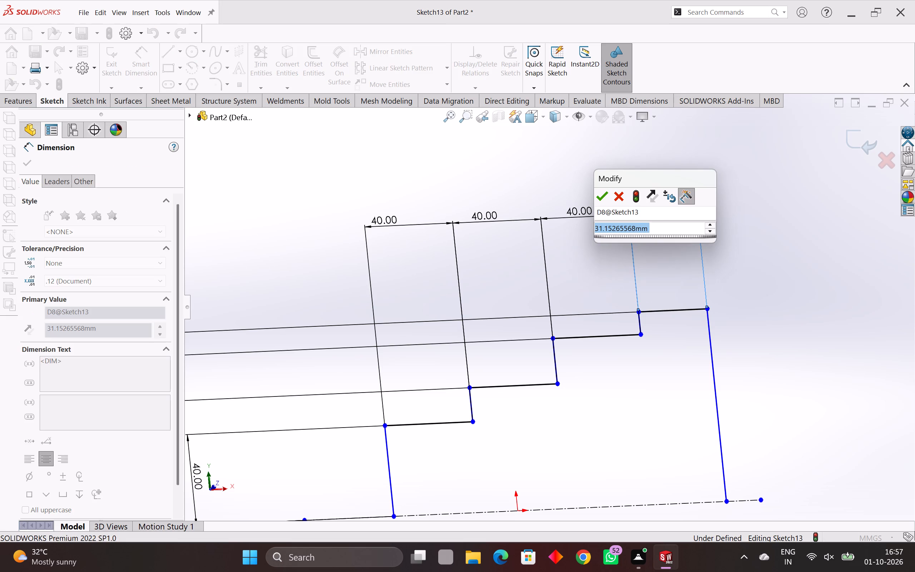
pyautogui.write('40')
pyautogui.press('Return')
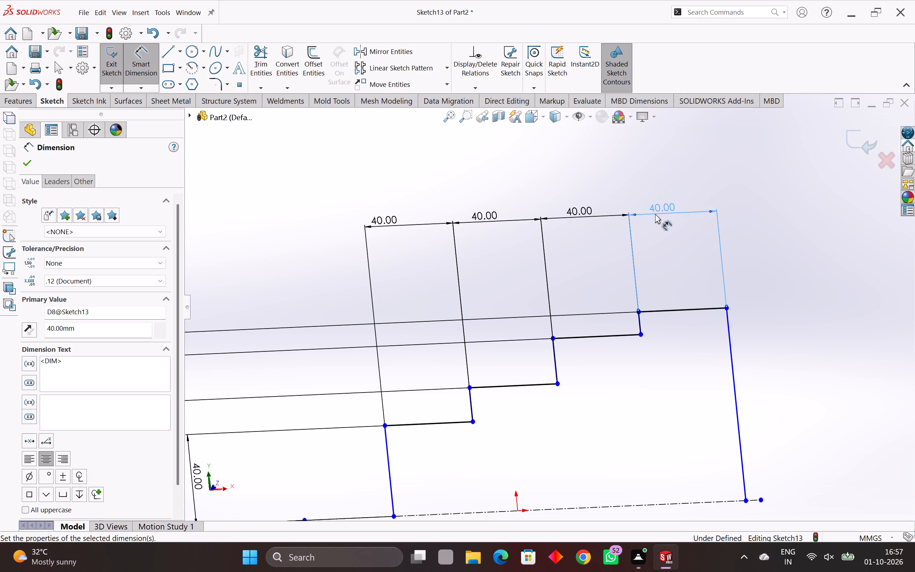
pyautogui.press('Escape')
pyautogui.press('Escape')
# Delete the long vertical line between the topmost tread's outer end and the centerline.
pyautogui.scroll(-2, 655, 297)
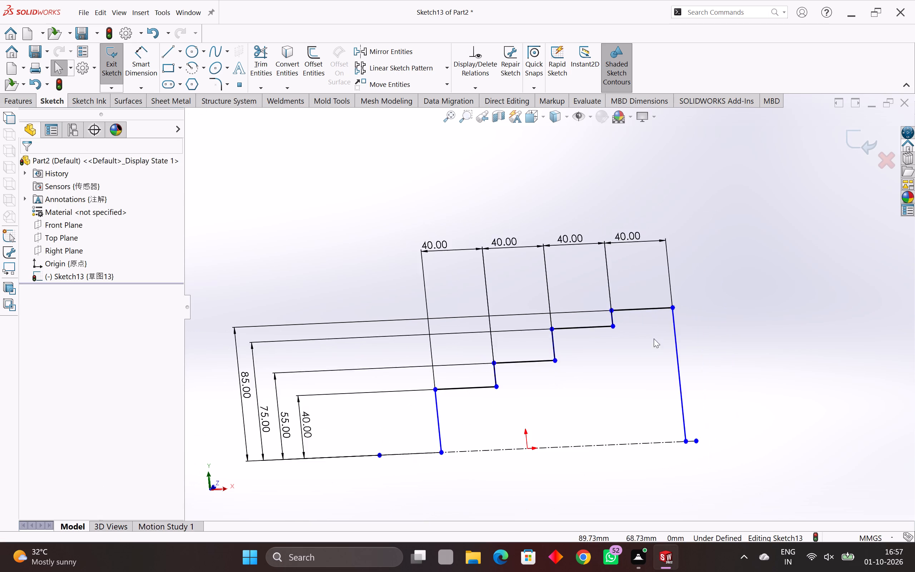
pyautogui.scroll(-1, 654, 339)
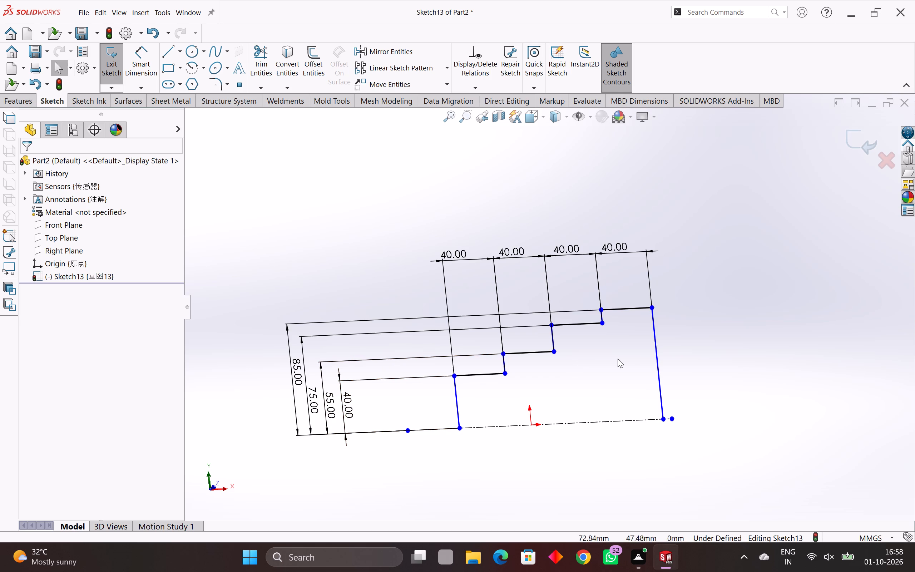
pyautogui.click(655, 334)
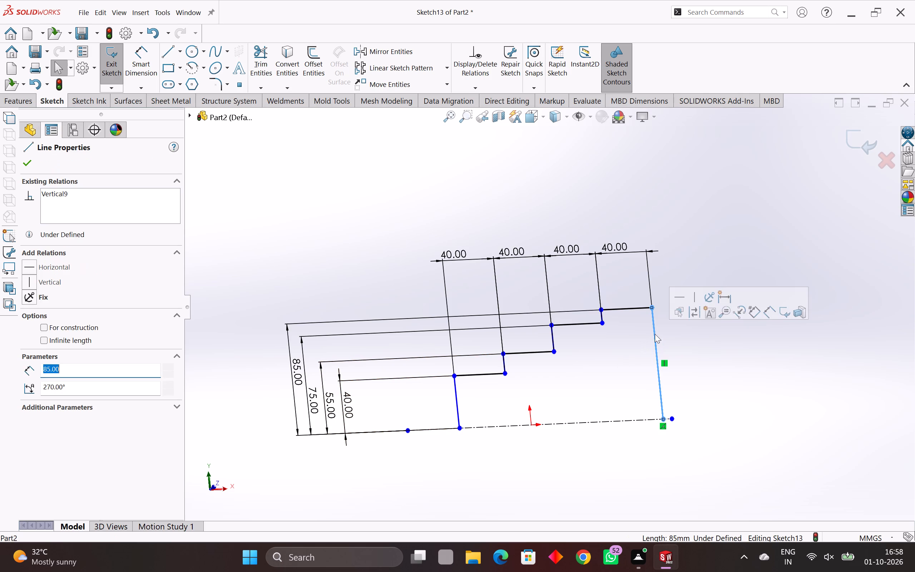
pyautogui.press('Delete')
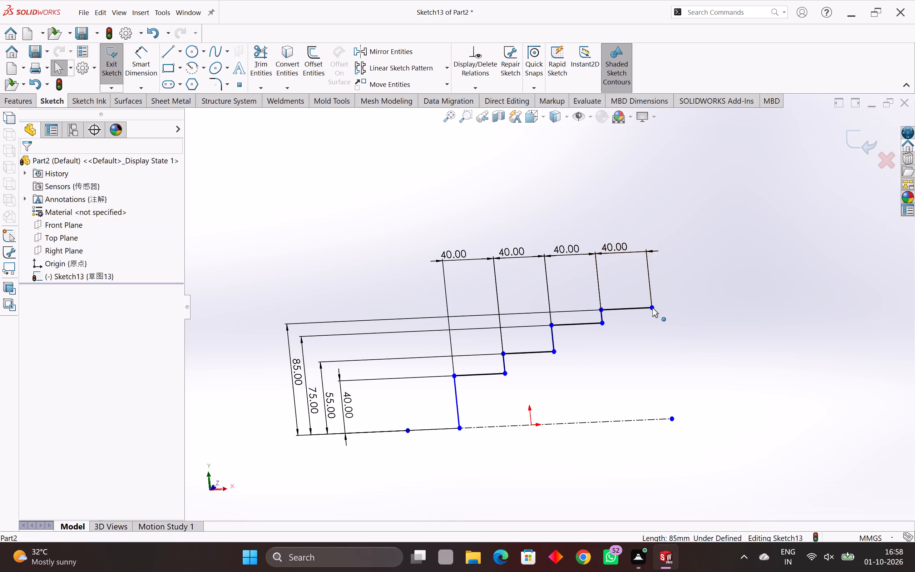
# Sketch a three-step lower outline from the topmost tread's outer end: about 22 mm down, 40 back, 15 down, 40 back, 12 down, 34 back.
pyautogui.press('l')
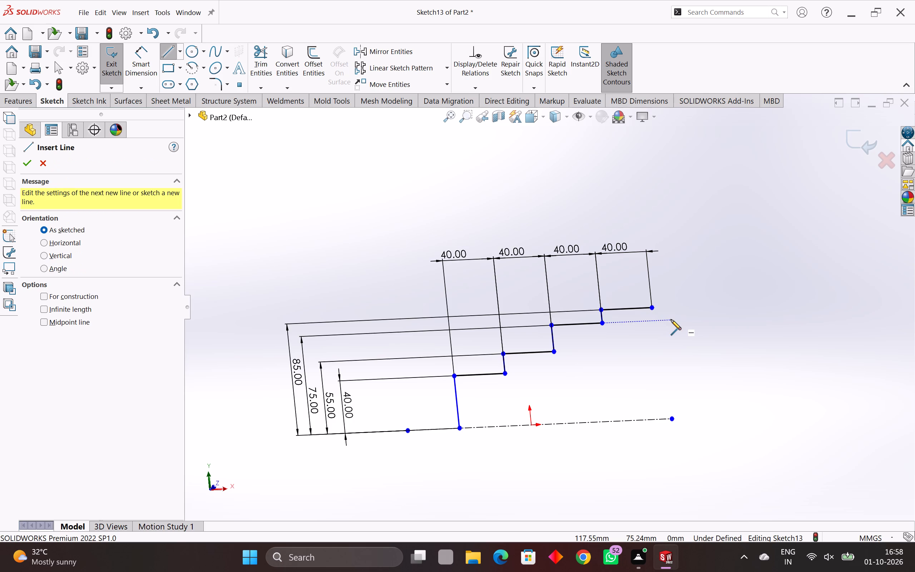
pyautogui.moveTo(671, 320); pyautogui.dragTo(652, 354, button='middle')
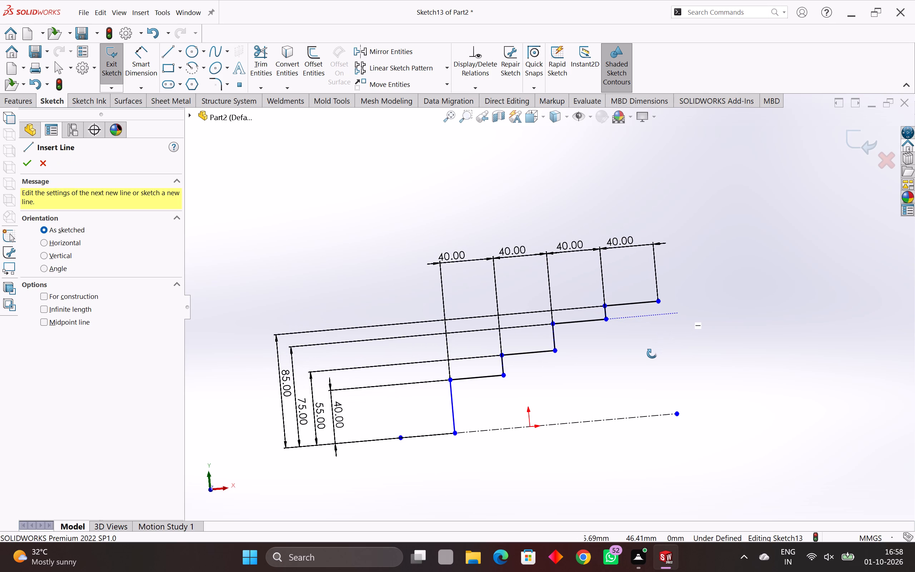
pyautogui.moveTo(652, 354); pyautogui.dragTo(649, 388, button='middle')
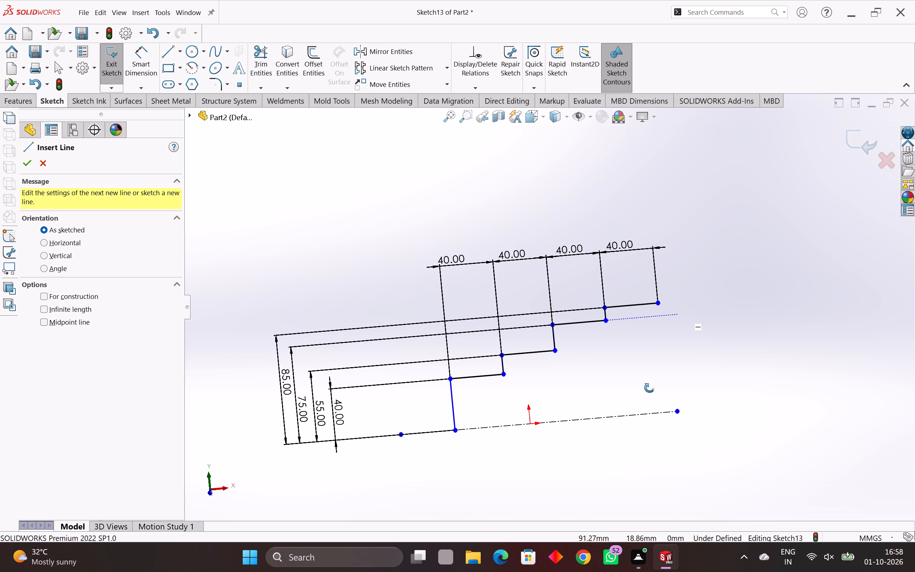
pyautogui.moveTo(649, 388); pyautogui.dragTo(654, 366, button='middle')
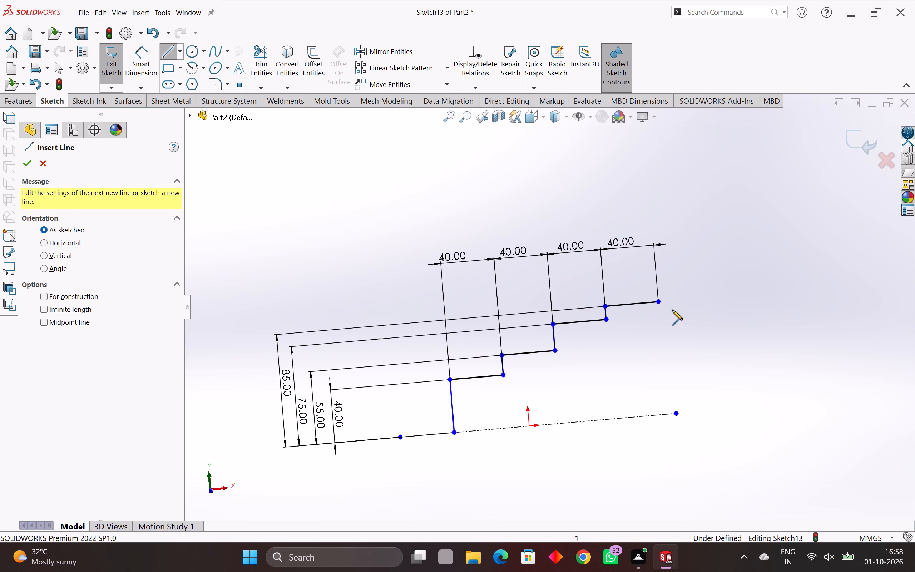
pyautogui.click(658, 303)
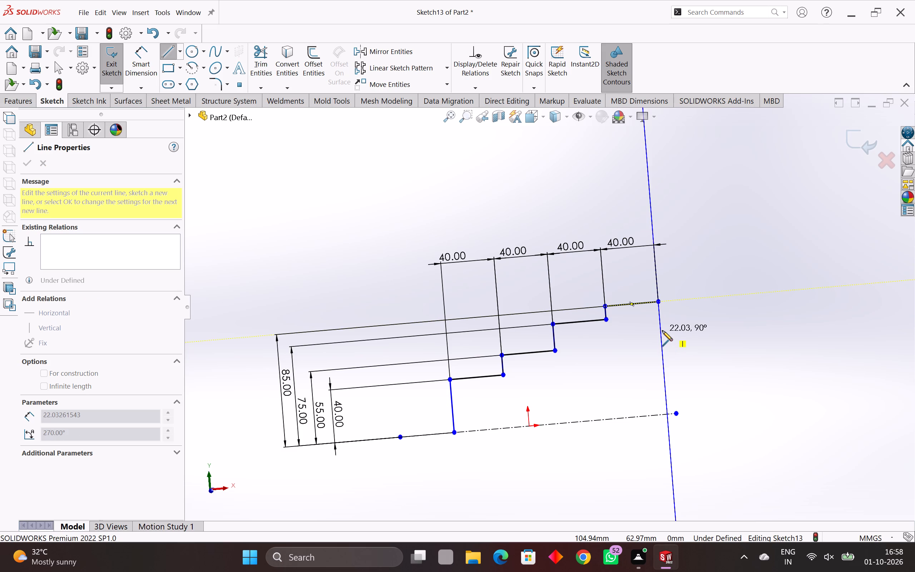
pyautogui.click(662, 331)
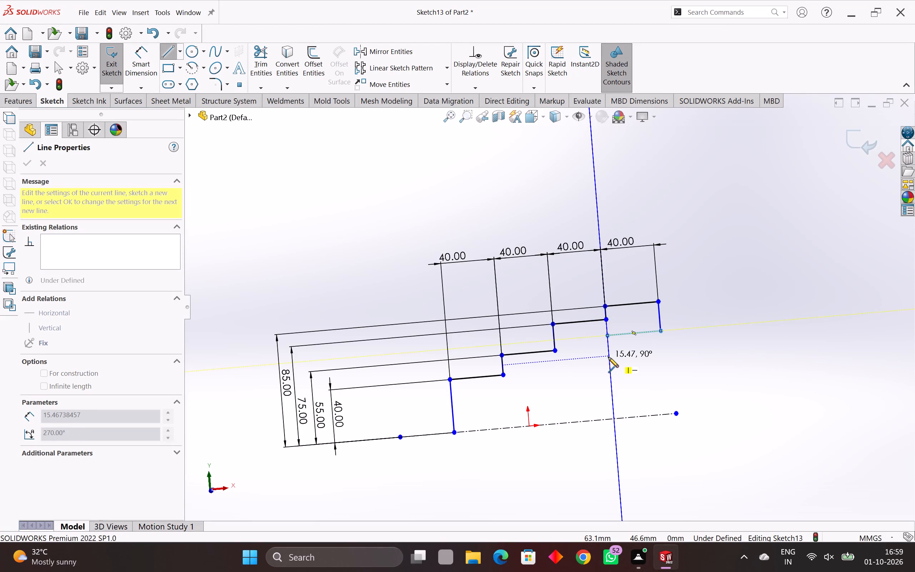
pyautogui.click(608, 357)
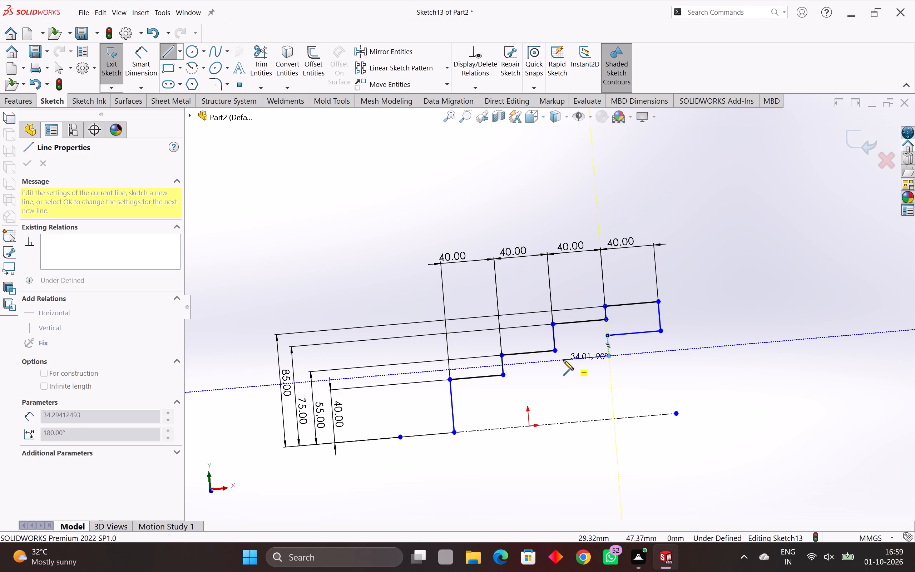
pyautogui.click(554, 362)
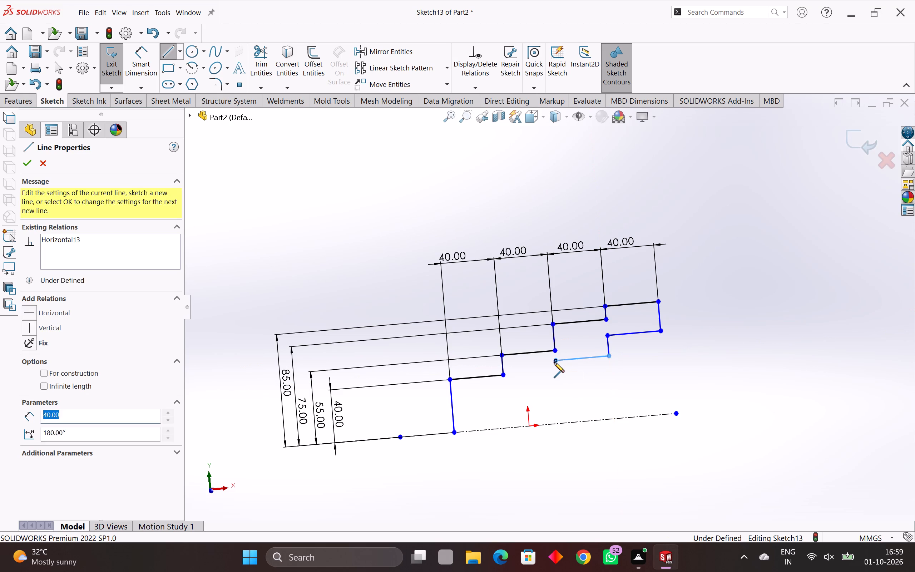
pyautogui.click(558, 376)
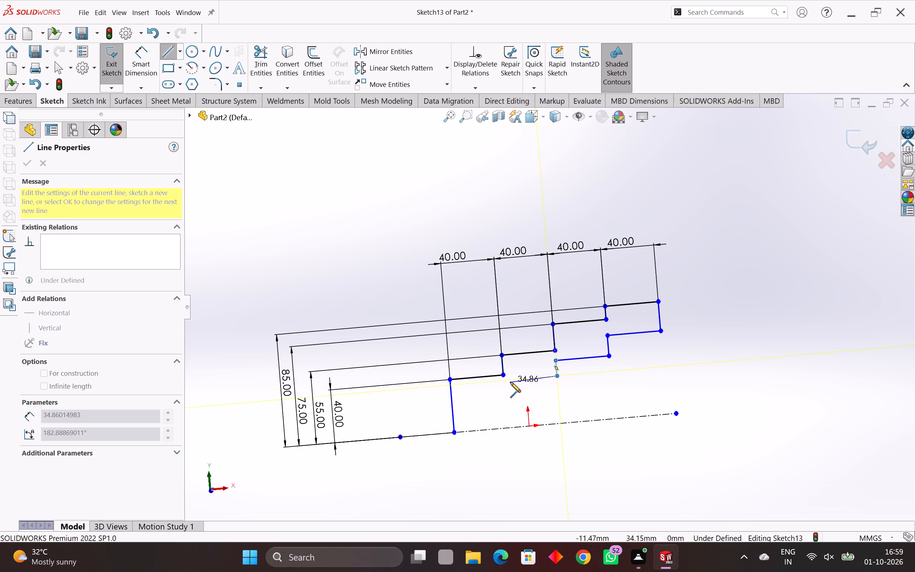
pyautogui.click(512, 379)
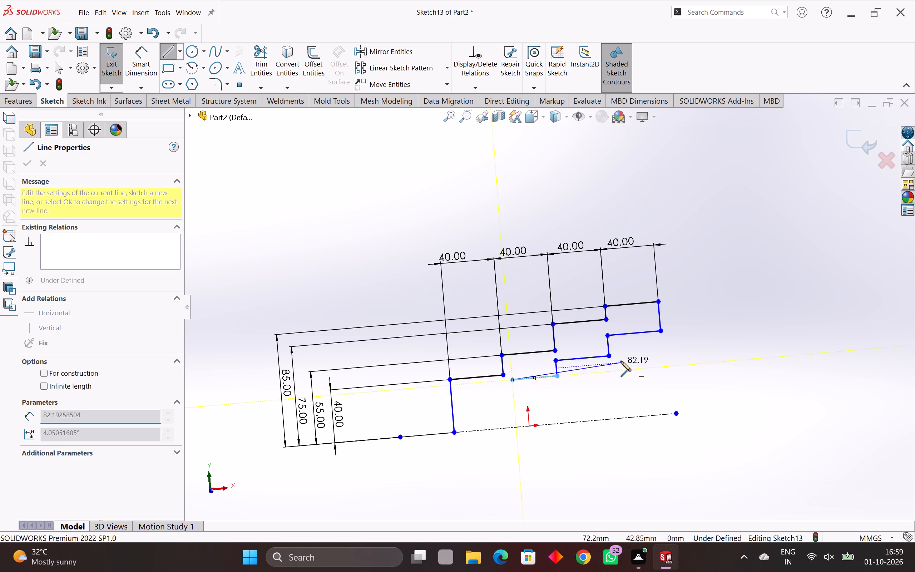
pyautogui.press('Escape')
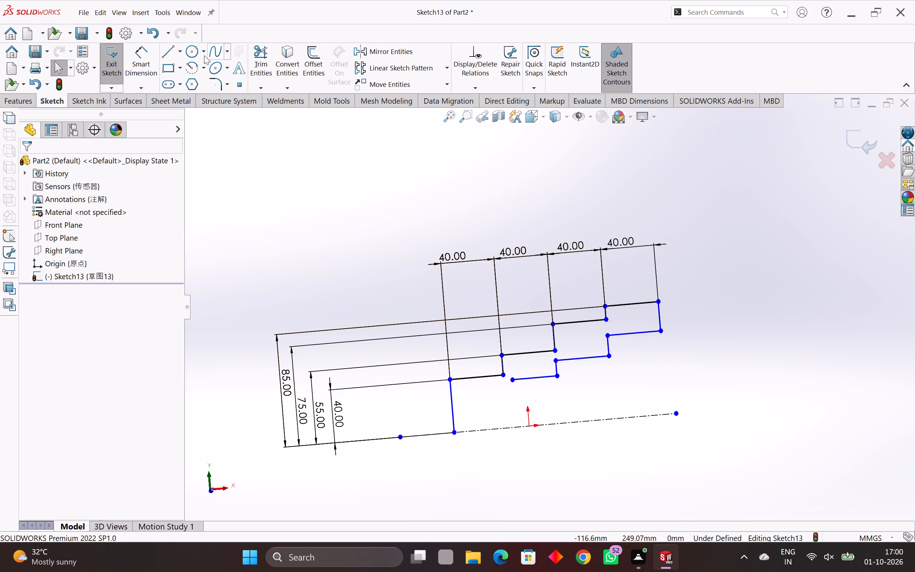
# Dimension the short vertical end line below the topmost tread's outer end as 10 mm, placing the dimension outside the profile.
pyautogui.click(140, 63)
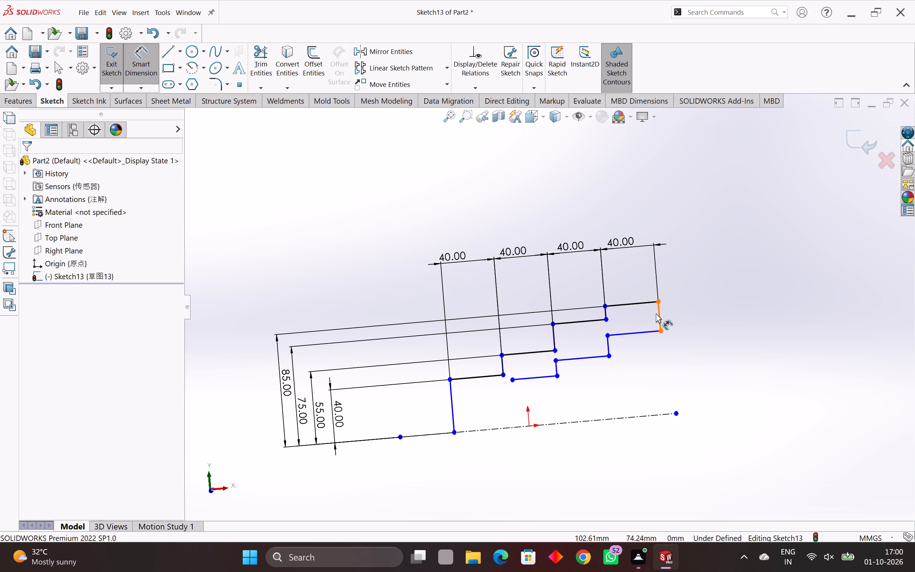
pyautogui.click(658, 314)
pyautogui.click(682, 310)
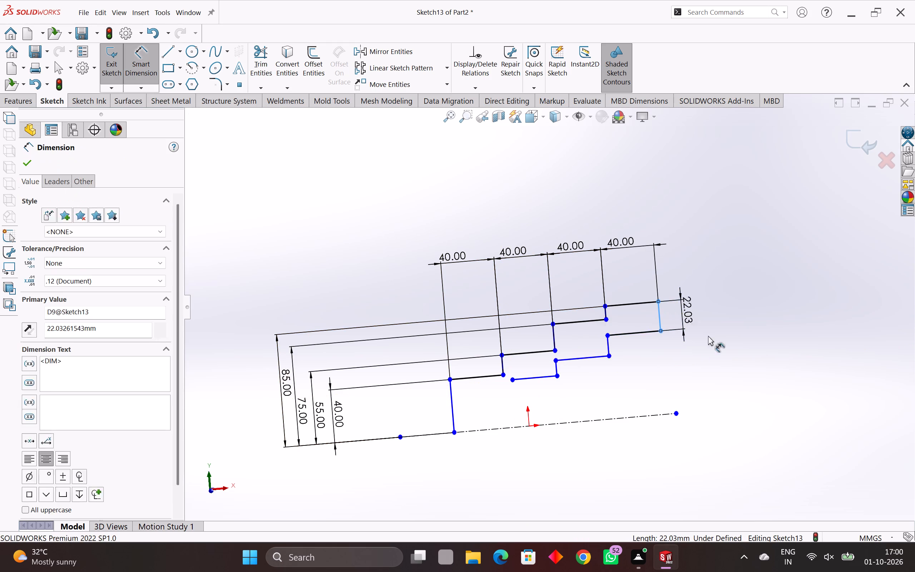
pyautogui.press('1')
pyautogui.press('0')
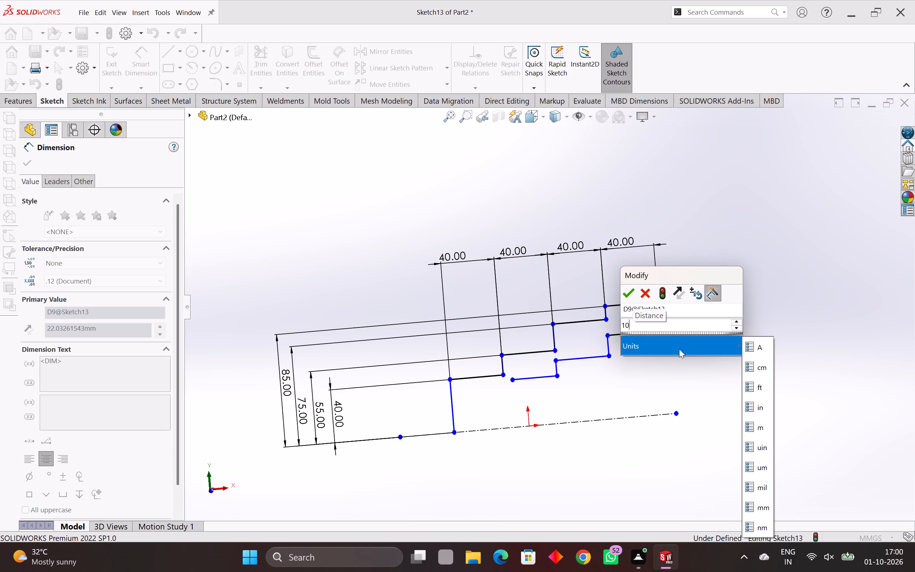
pyautogui.click(627, 292)
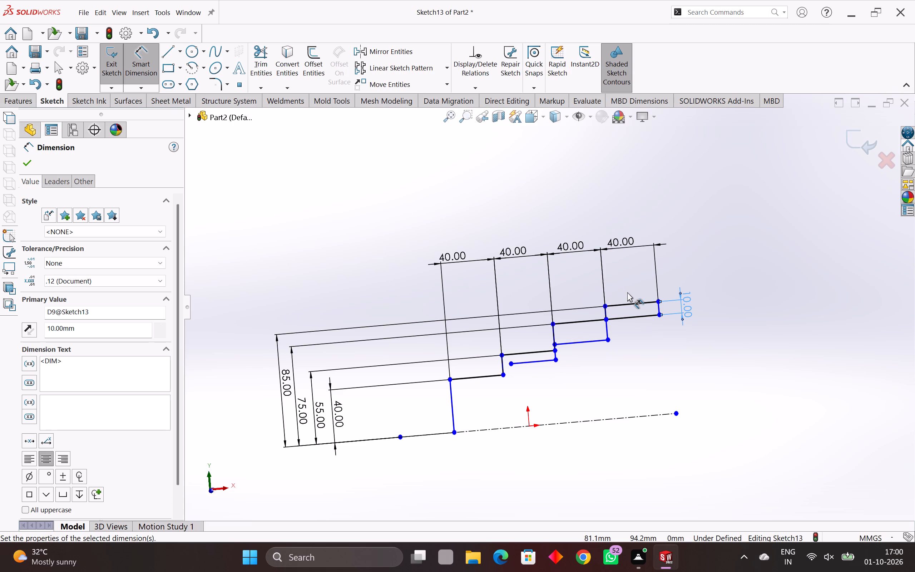
# Dimension the lower outline's uppermost horizontal line as 32 mm, with the dimension below the line.
pyautogui.click(635, 317)
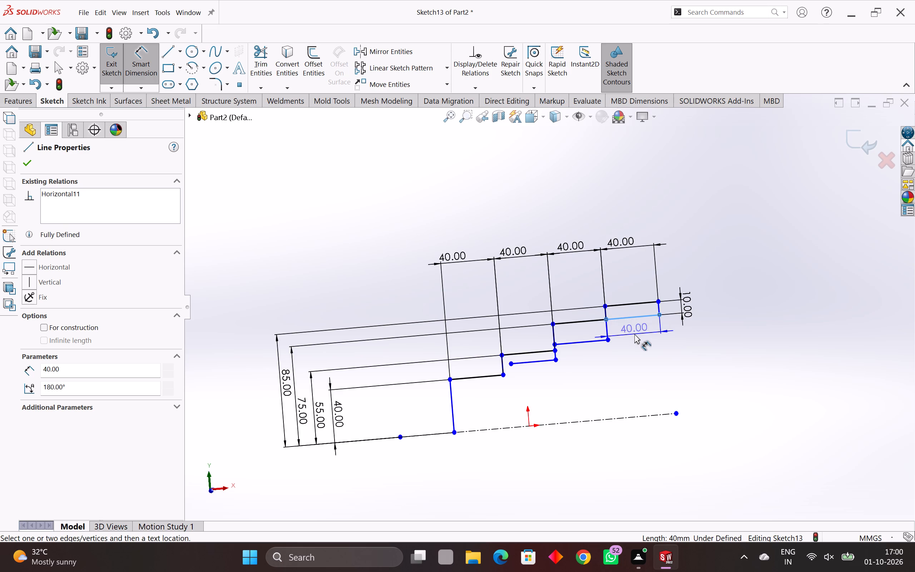
pyautogui.click(634, 334)
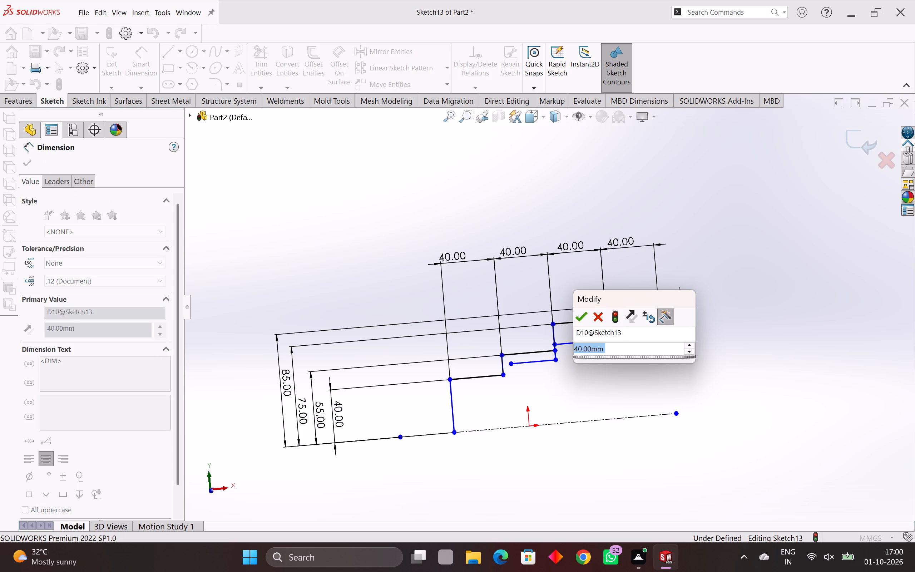
pyautogui.write('23')
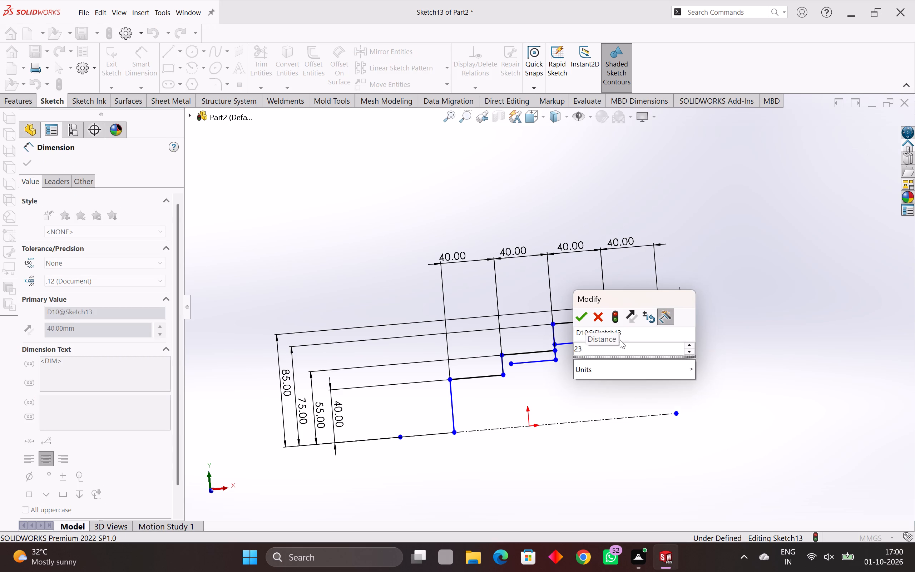
pyautogui.press('BackSpace')
pyautogui.press('BackSpace')
pyautogui.write('32')
pyautogui.press('Return')
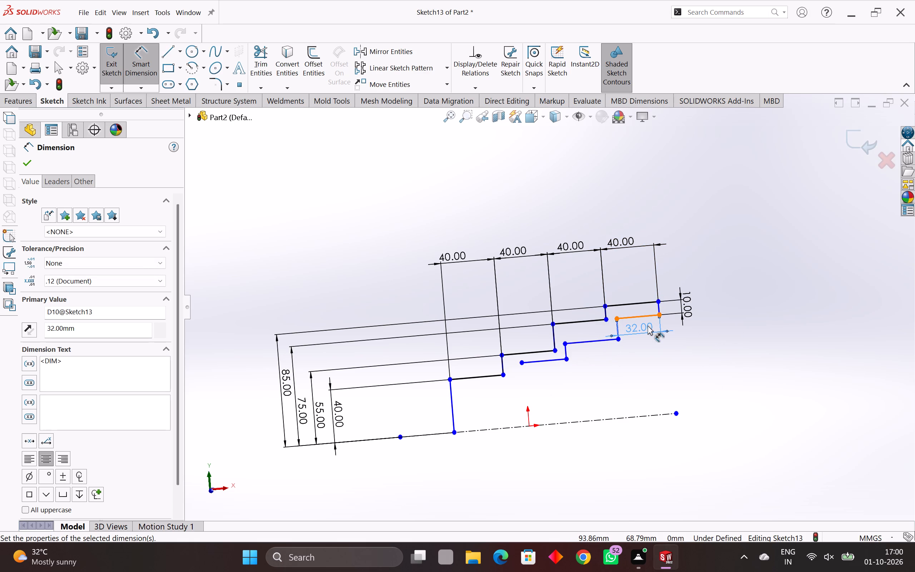
# Dimension the vertical line descending from the inner end of the lower outline's uppermost tread as 10 mm.
pyautogui.scroll(2, 617, 329)
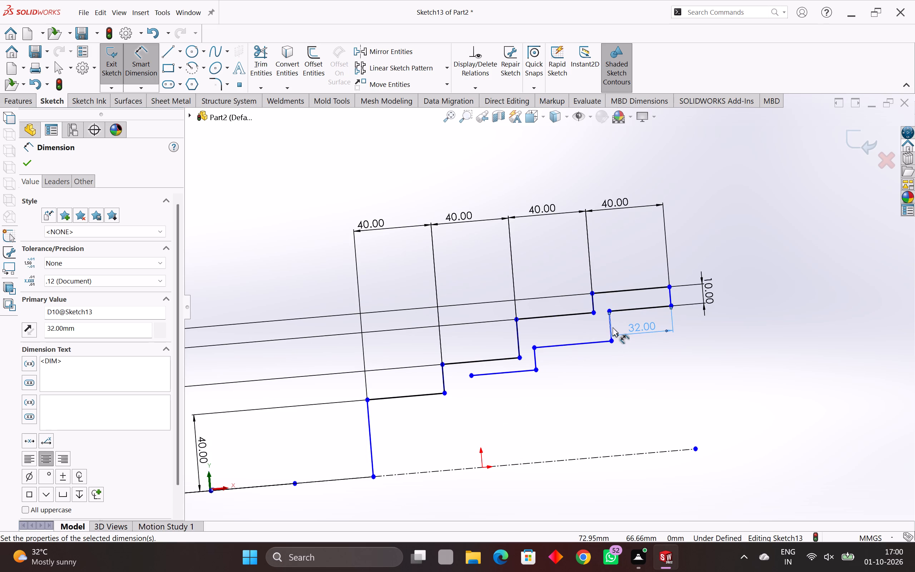
pyautogui.click(610, 326)
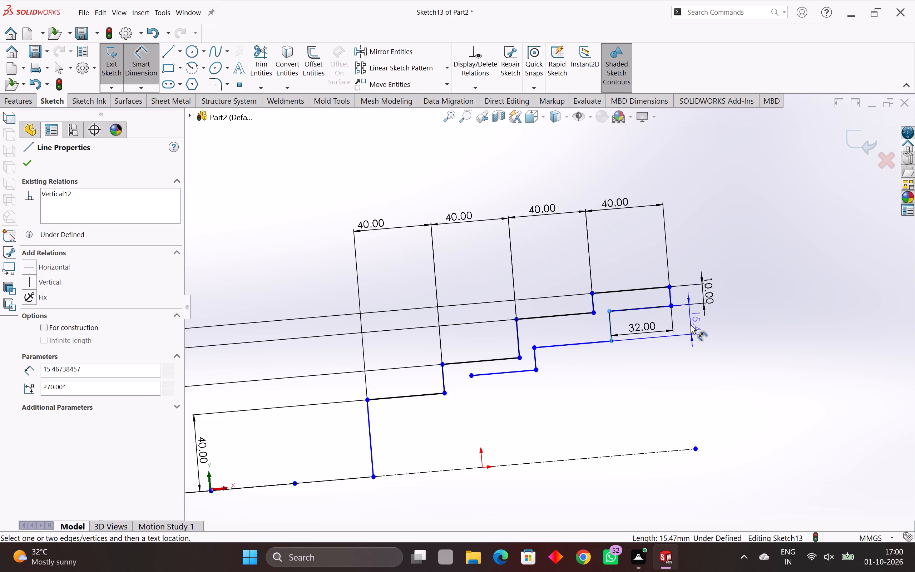
pyautogui.click(691, 324)
pyautogui.write('10')
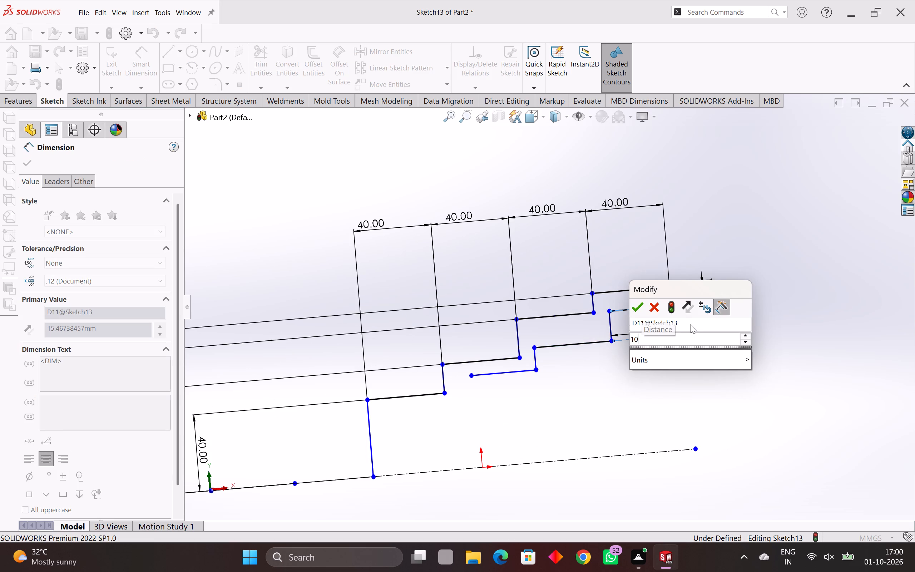
pyautogui.press('Return')
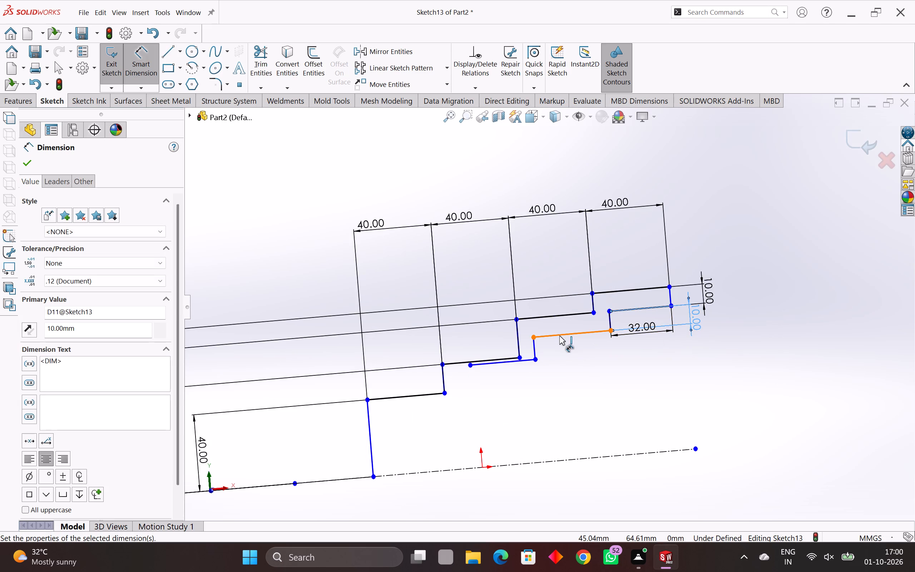
# Dimension the lower outline's middle horizontal line as 32 mm, with the dimension below the line.
pyautogui.click(568, 333)
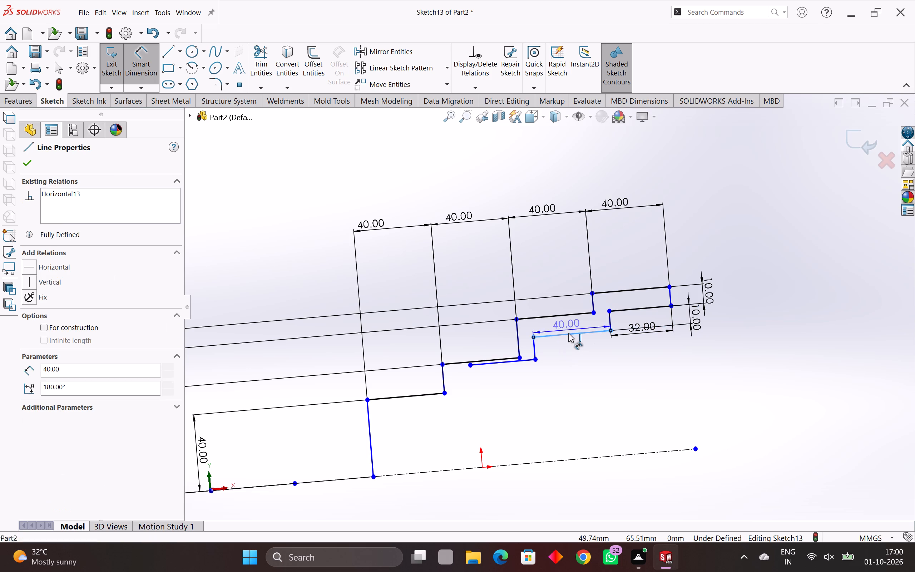
pyautogui.click(583, 359)
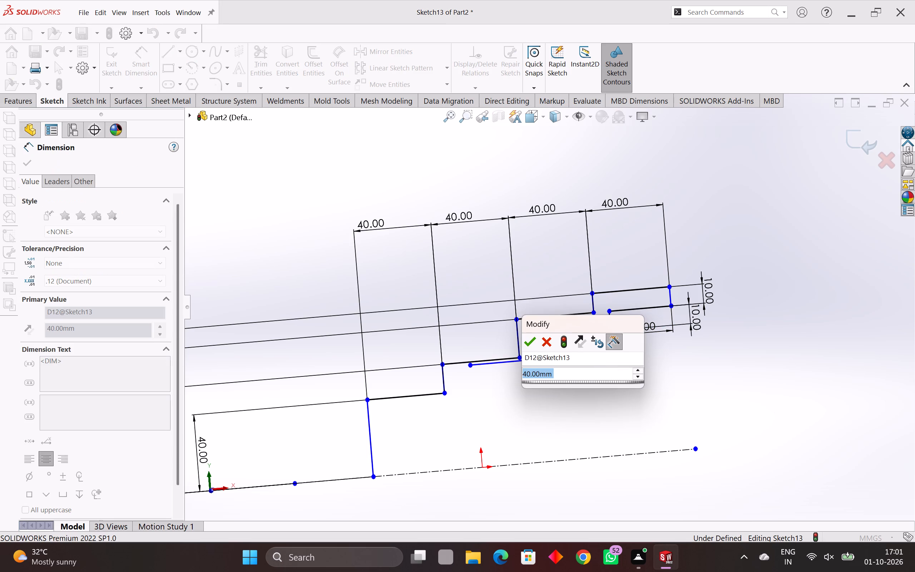
pyautogui.write('32')
pyautogui.press('Return')
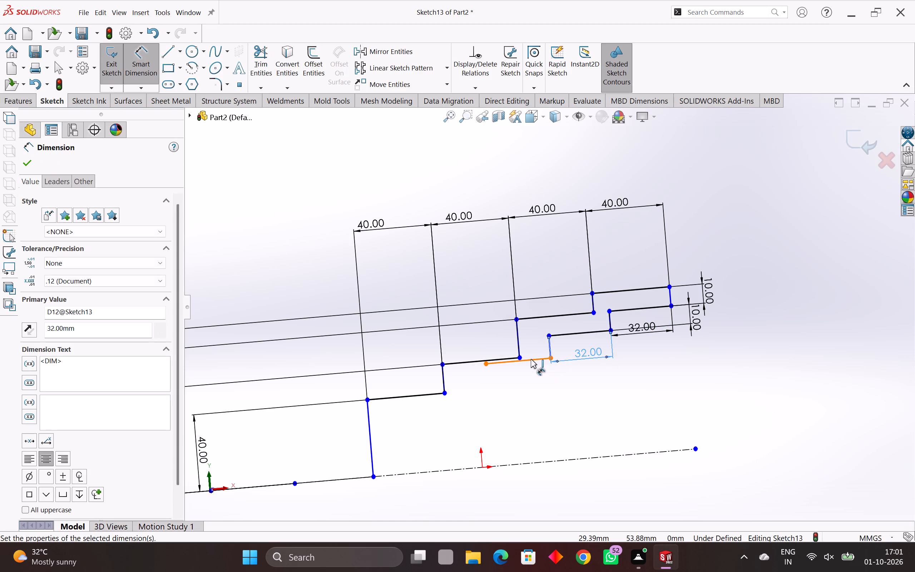
# Dimension the vertical line descending from the inner end of the lower outline's middle tread as 10 mm.
pyautogui.click(550, 346)
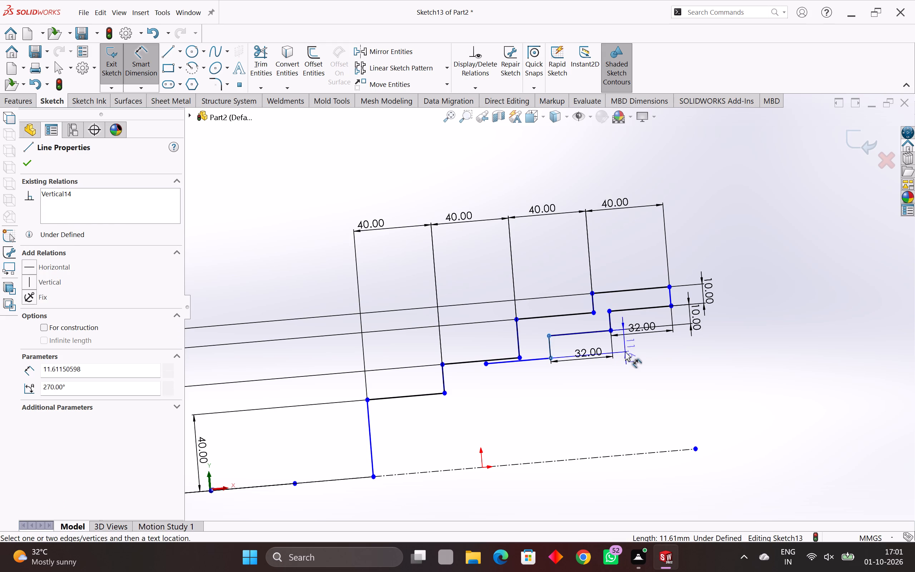
pyautogui.click(625, 351)
pyautogui.write('10')
pyautogui.press('Return')
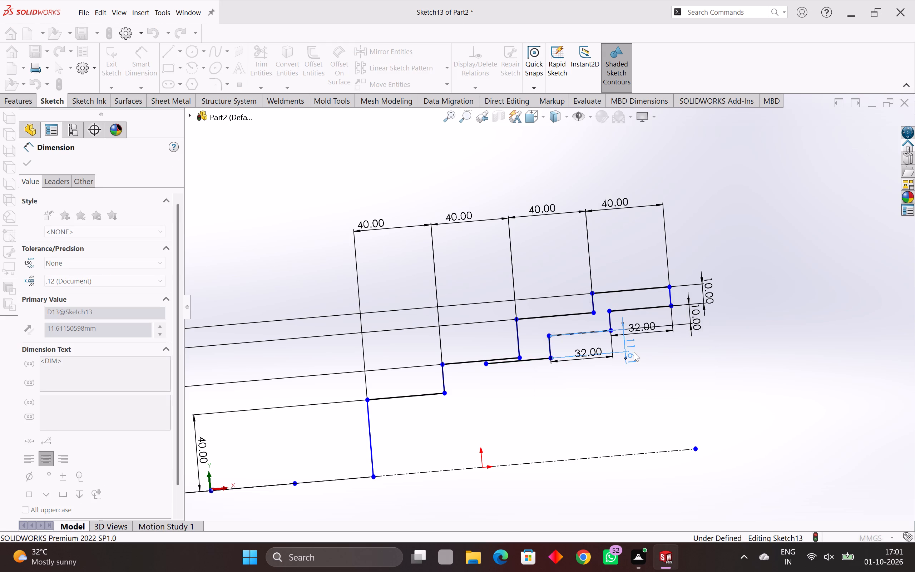
# Dimension the lower outline's lowest horizontal line as 32 mm, with the dimension below the line.
pyautogui.click(538, 355)
pyautogui.click(540, 381)
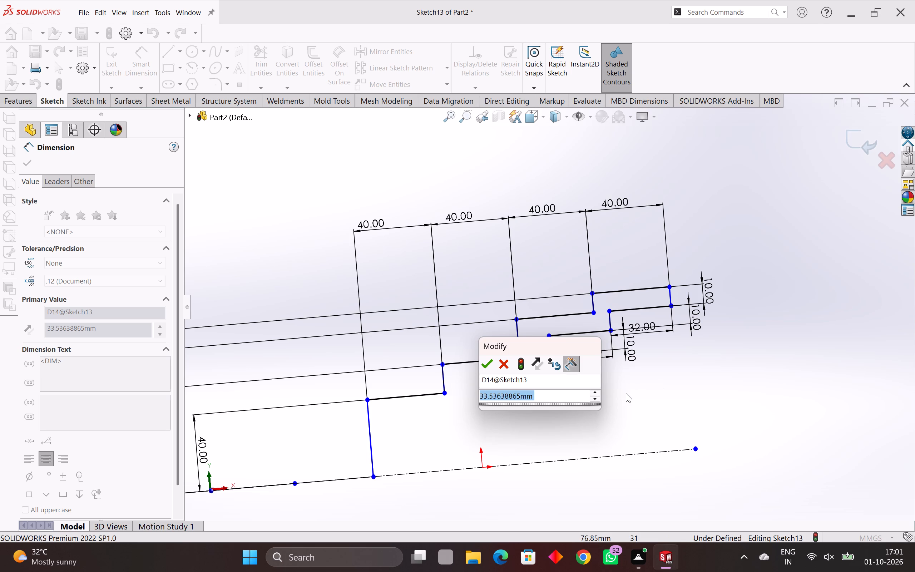
pyautogui.write('32')
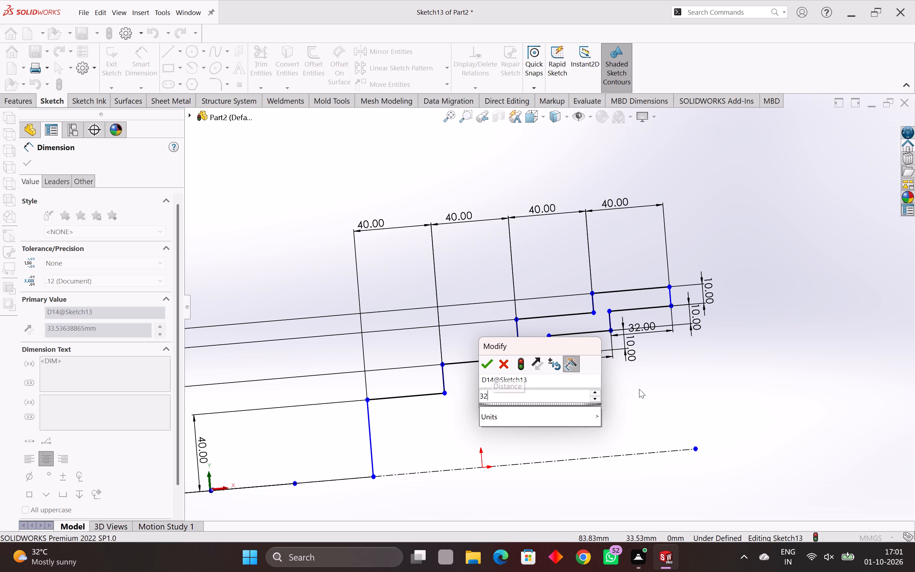
pyautogui.press('Return')
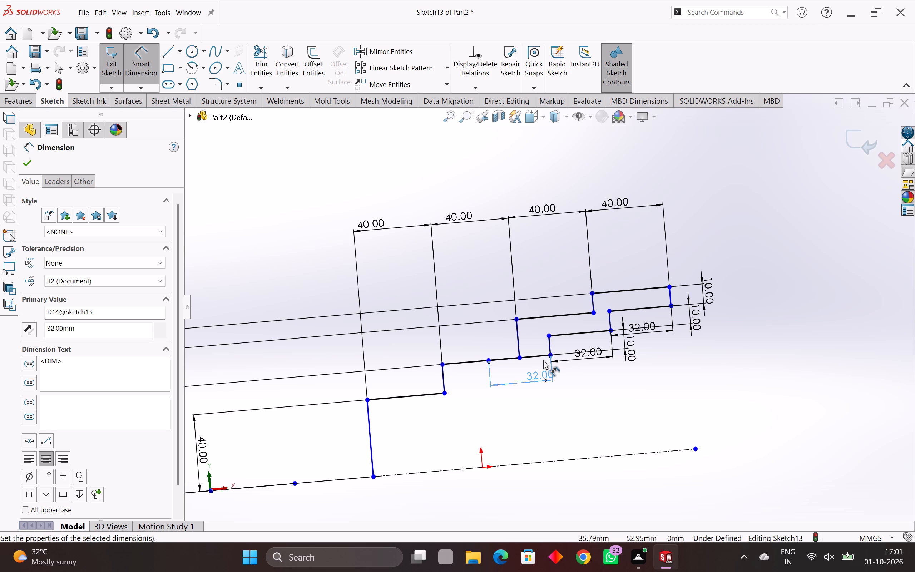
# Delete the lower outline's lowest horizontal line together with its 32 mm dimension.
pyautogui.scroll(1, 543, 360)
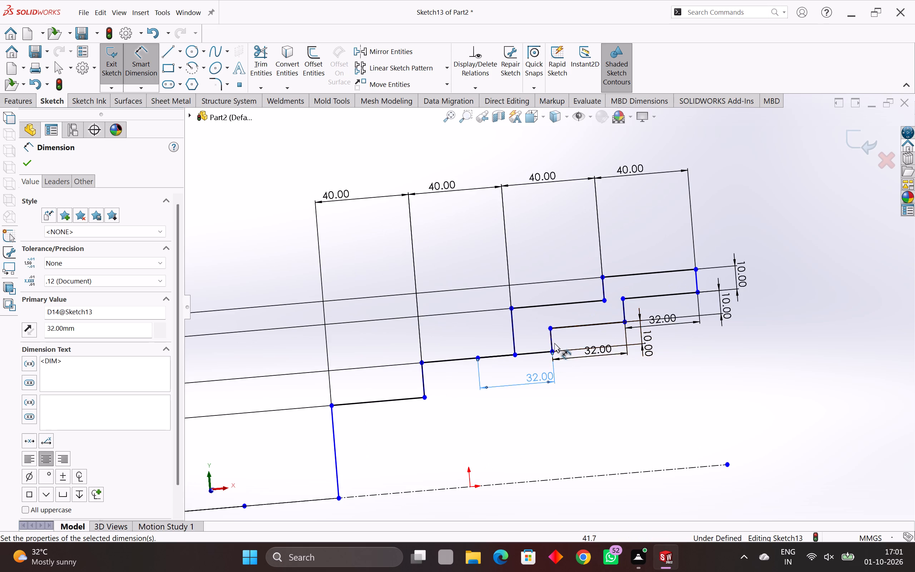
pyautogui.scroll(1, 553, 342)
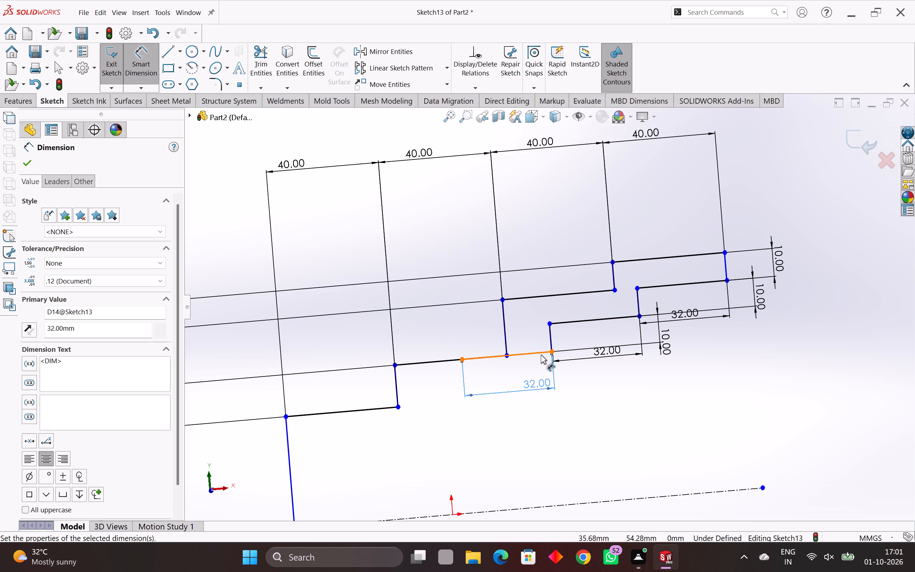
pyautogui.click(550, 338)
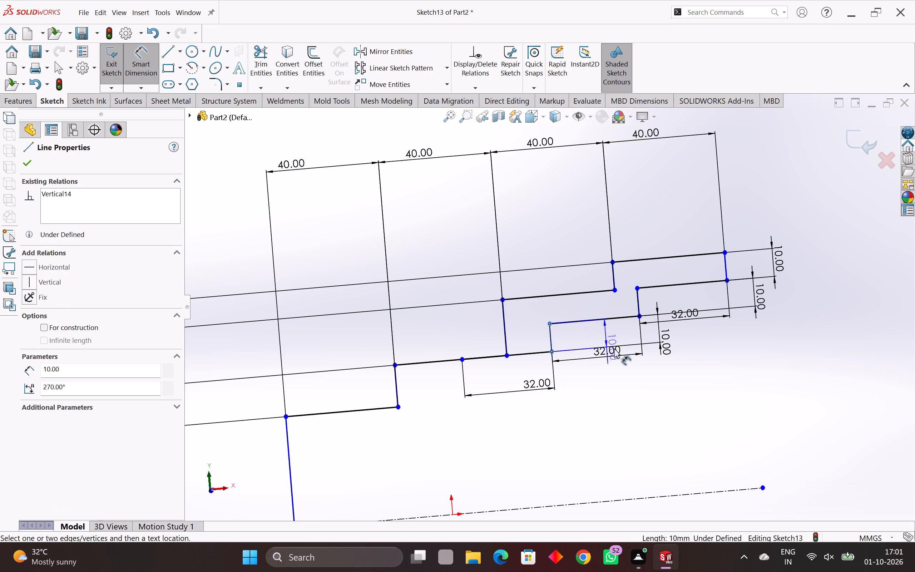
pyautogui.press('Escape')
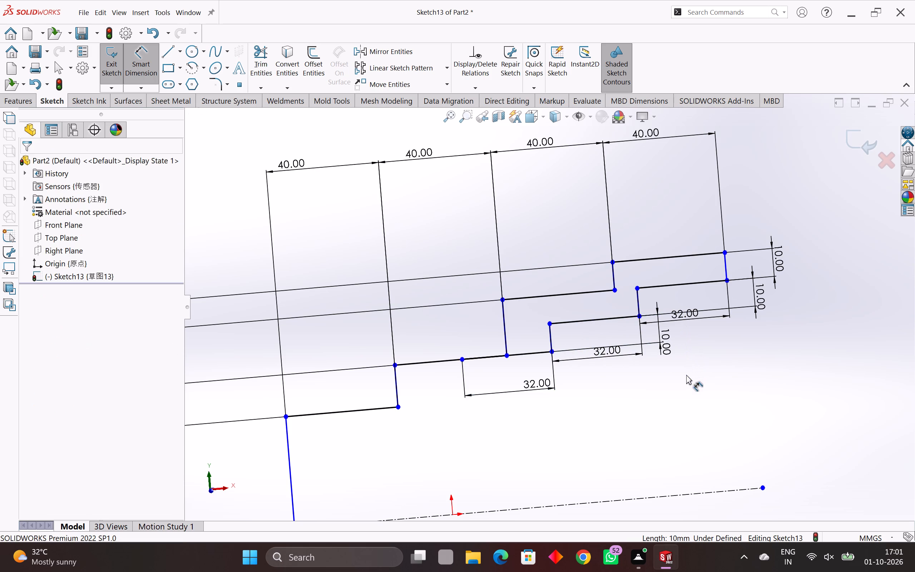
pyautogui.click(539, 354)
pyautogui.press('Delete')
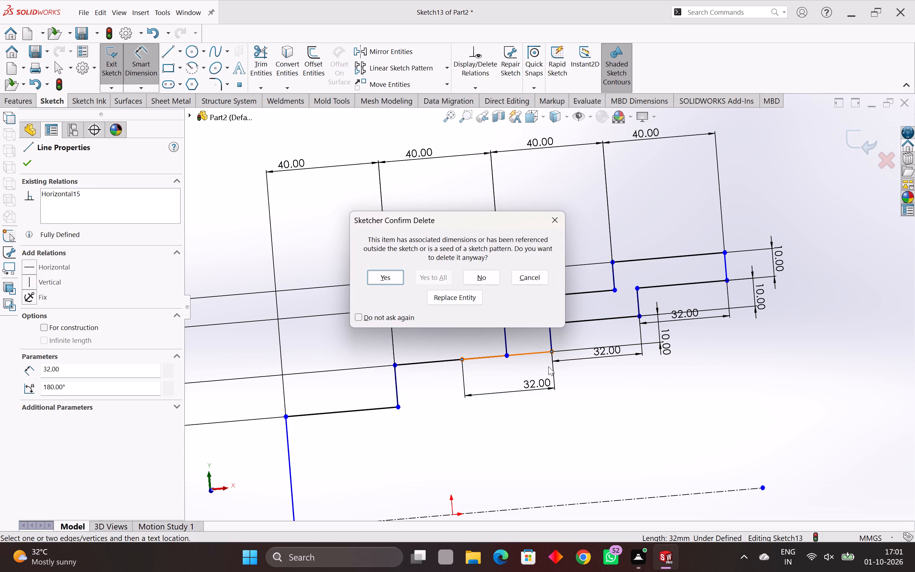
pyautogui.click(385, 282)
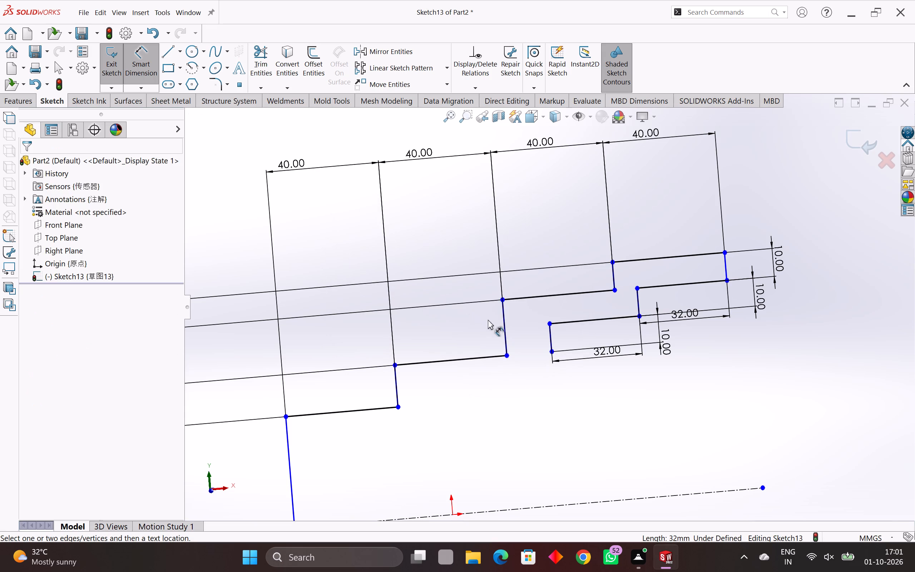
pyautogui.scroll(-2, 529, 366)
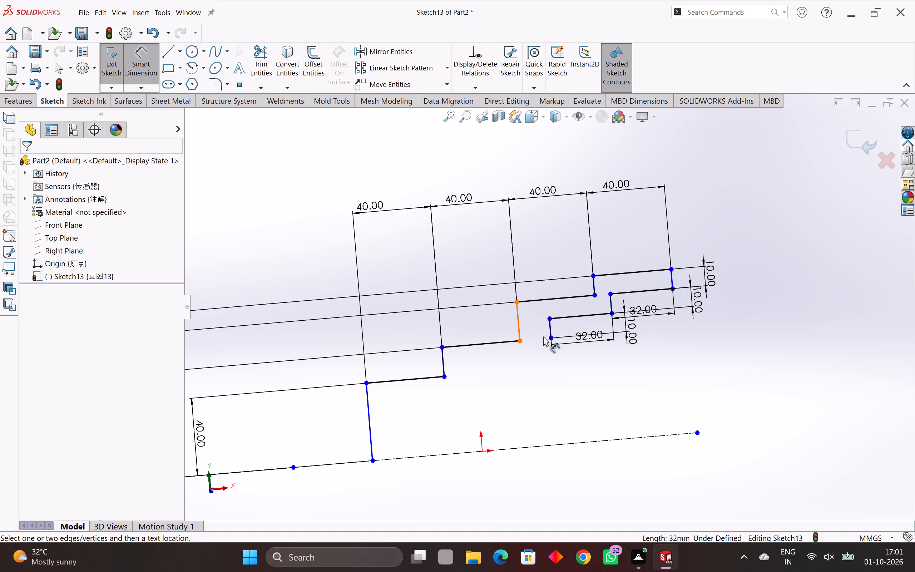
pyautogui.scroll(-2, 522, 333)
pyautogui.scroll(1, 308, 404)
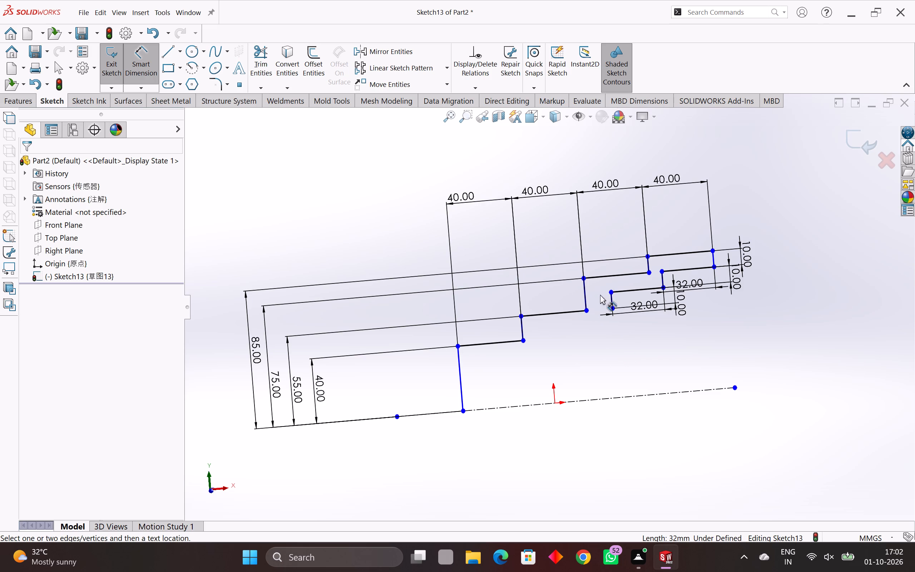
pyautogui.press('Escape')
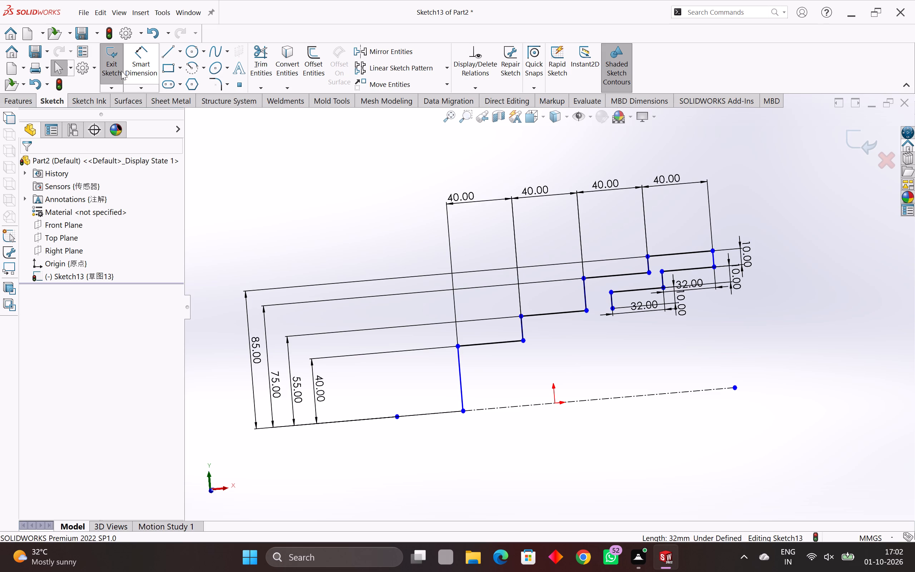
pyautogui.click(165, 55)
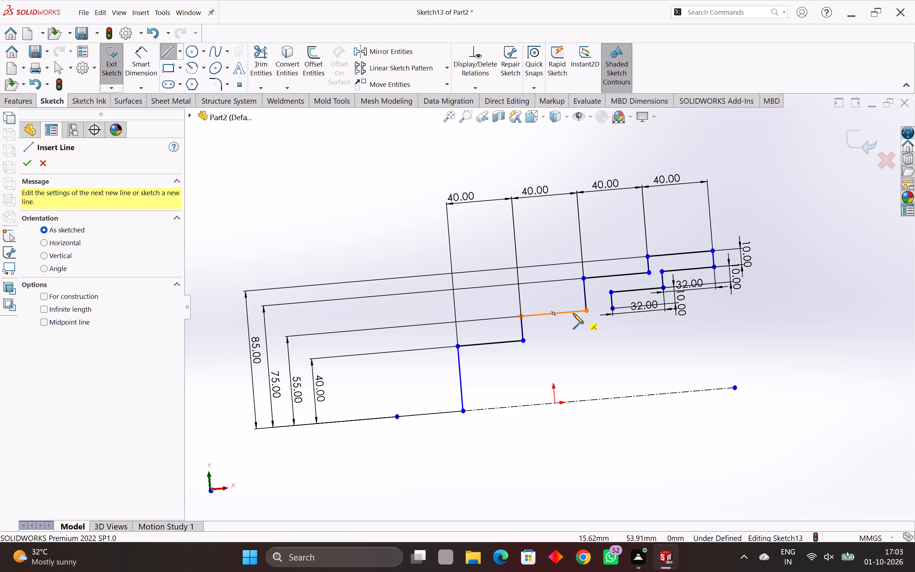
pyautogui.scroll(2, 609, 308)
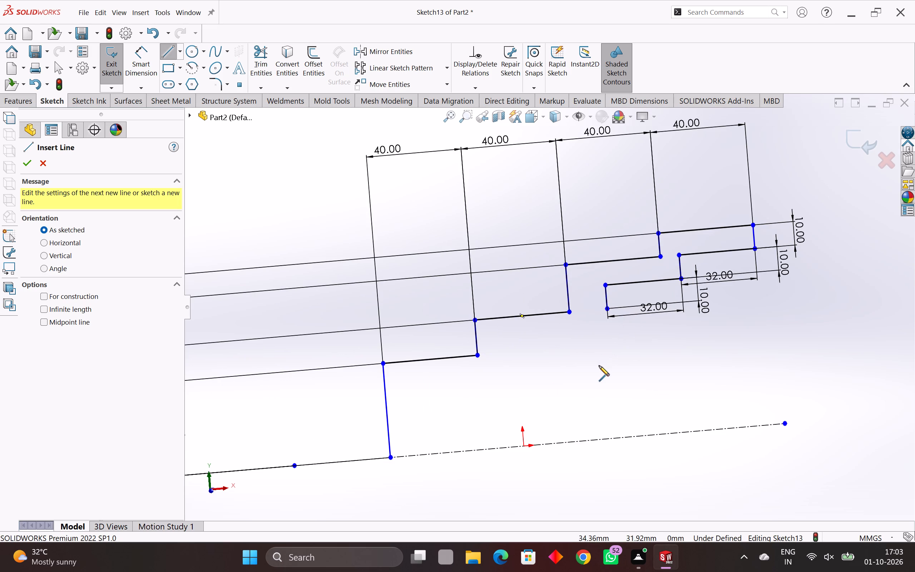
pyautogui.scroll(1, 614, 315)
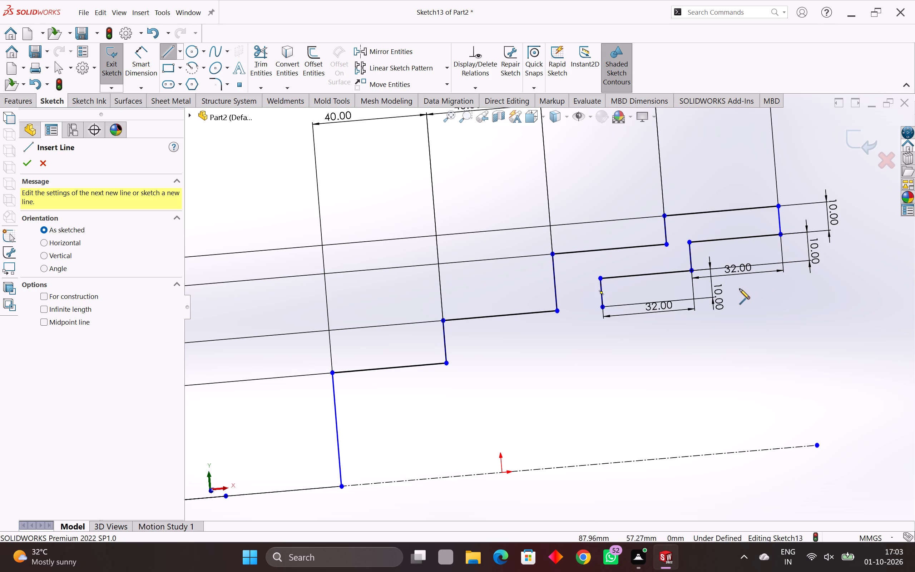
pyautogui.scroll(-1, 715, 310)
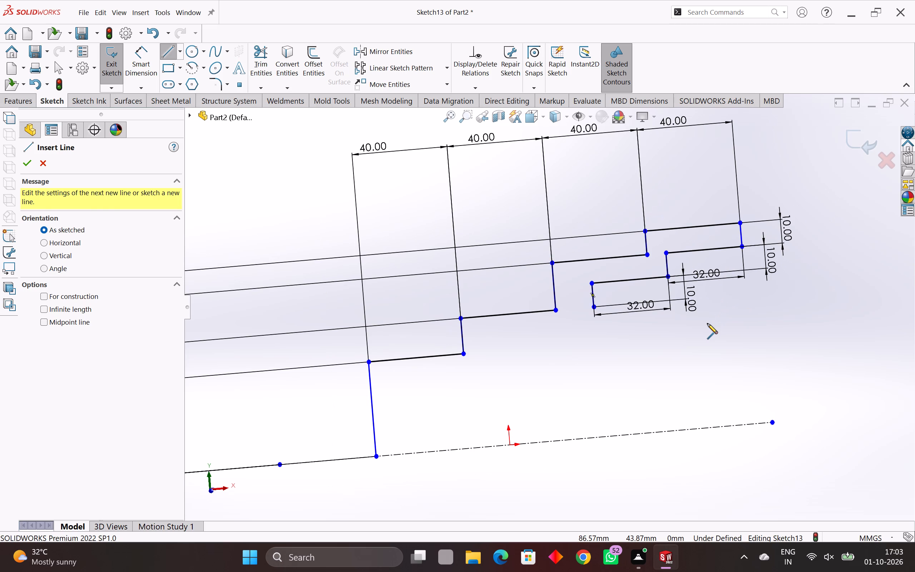
# Undo back through the lower outline's dimensions and lines until the profile's outer end line runs down to the centerline again.
pyautogui.hotkey('ctrl', 'z')
pyautogui.hotkey('ctrl', 'z')
pyautogui.hotkey('ctrl', 'z')
pyautogui.hotkey('ctrl', 'z')
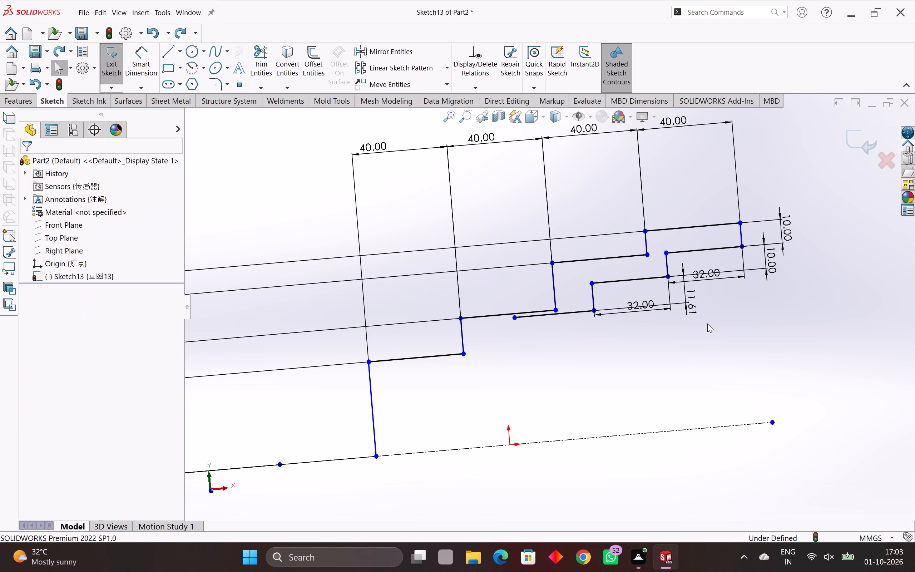
pyautogui.hotkey('ctrl', 'z')
pyautogui.hotkey('ctrl', 'z')
pyautogui.hotkey('ctrl', 'z')
pyautogui.hotkey('ctrl', 'z')
pyautogui.hotkey('ctrl', 'z')
pyautogui.hotkey('ctrl', 'z')
pyautogui.hotkey('ctrl', 'z')
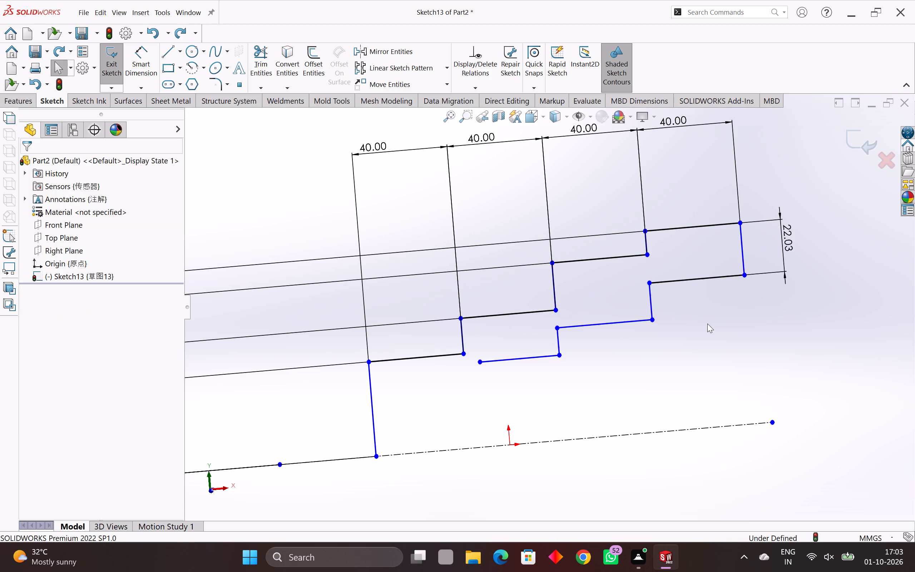
pyautogui.hotkey('ctrl', 'z')
pyautogui.hotkey('ctrl', 'z')
pyautogui.hotkey('ctrl', 'z')
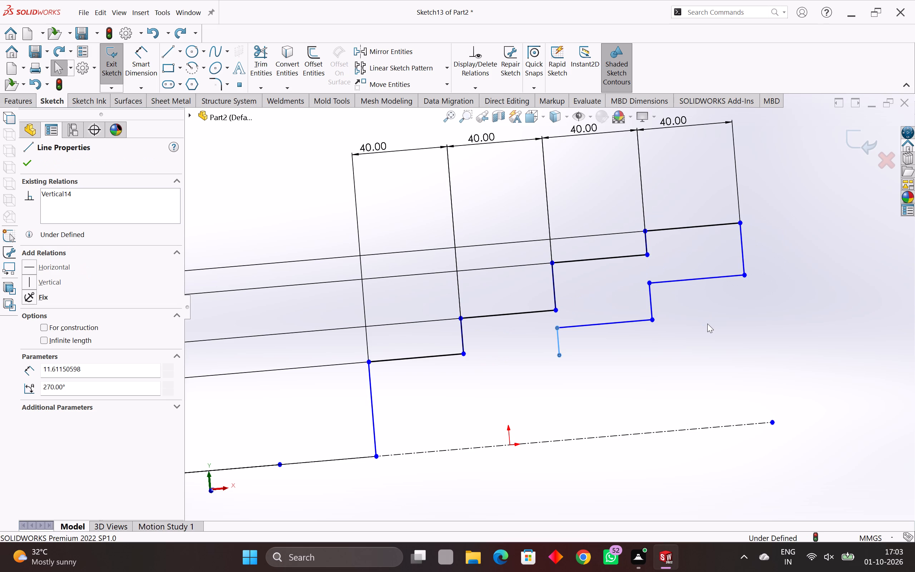
pyautogui.hotkey('ctrl', 'z')
pyautogui.hotkey('ctrl', 'z')
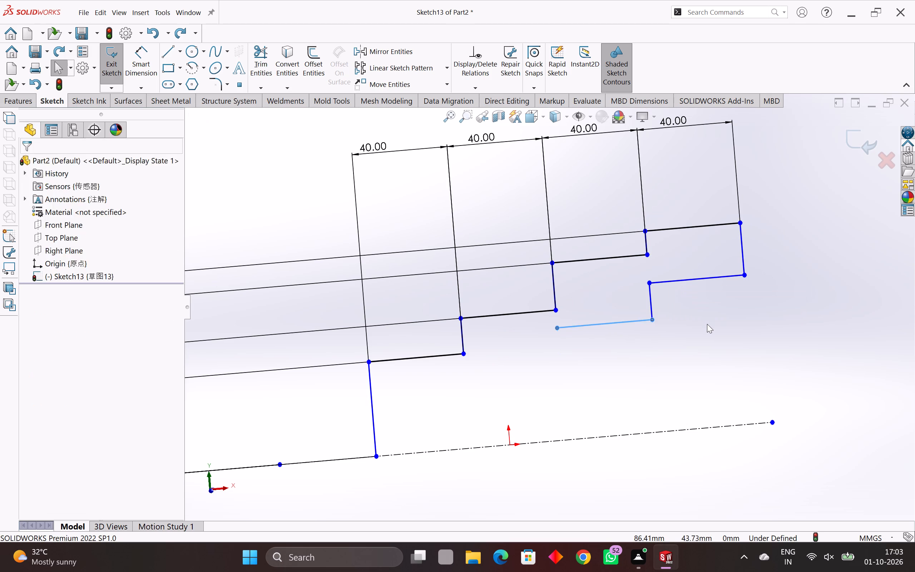
pyautogui.hotkey('ctrl', 'z')
pyautogui.hotkey('ctrl', 'z')
pyautogui.hotkey('ctrl', 'z')
pyautogui.hotkey('ctrl', 'z')
pyautogui.hotkey('ctrl', 'z')
pyautogui.hotkey('ctrl', 'z')
pyautogui.hotkey('ctrl', 'z')
pyautogui.hotkey('ctrl', 'z')
pyautogui.hotkey('ctrl', 'z')
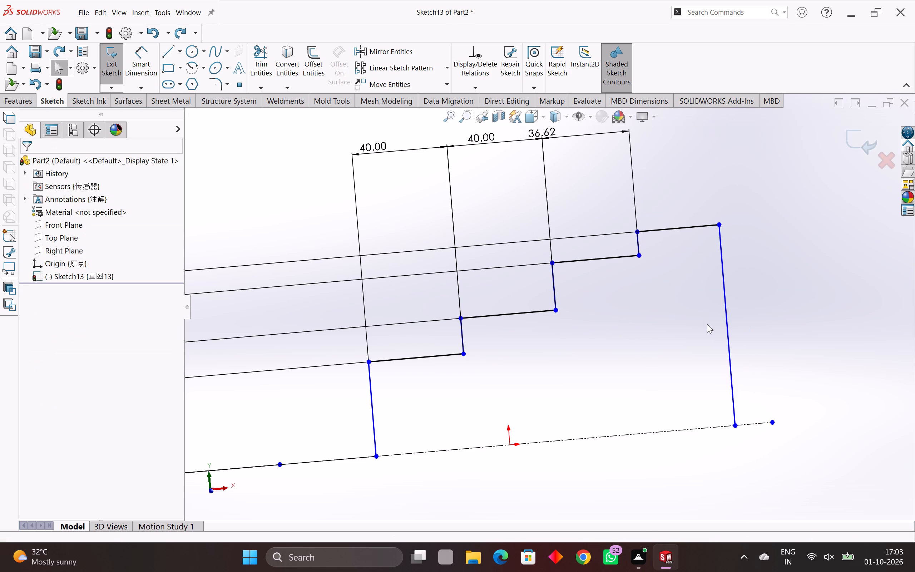
# Undo the remaining length and height dimensions, back to the undimensioned four-step outline above the centerline.
pyautogui.hotkey('ctrl', 'z')
pyautogui.hotkey('ctrl', 'z')
pyautogui.hotkey('ctrl', 'z')
pyautogui.hotkey('ctrl', 'z')
pyautogui.hotkey('ctrl', 'z')
pyautogui.hotkey('ctrl', 'z')
pyautogui.hotkey('ctrl', 'z')
pyautogui.hotkey('ctrl', 'z')
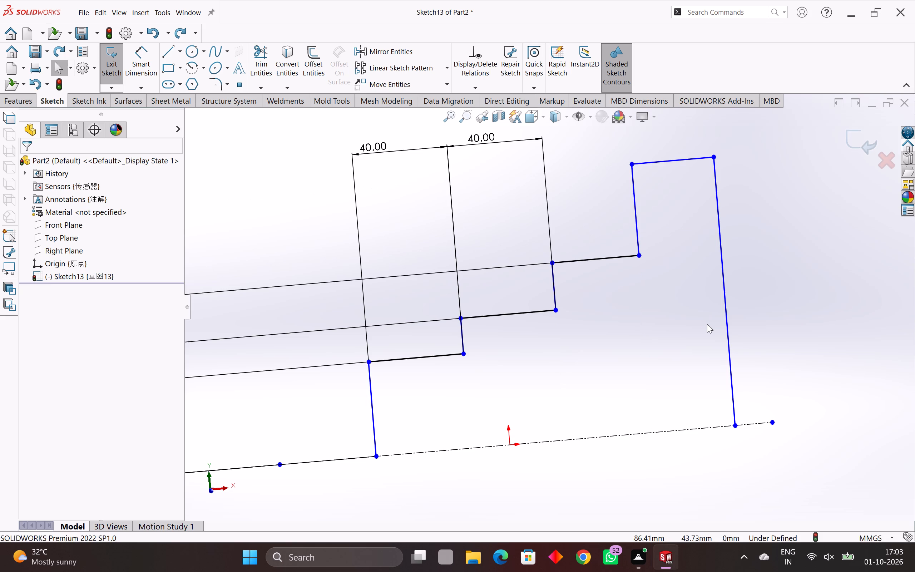
pyautogui.hotkey('ctrl', 'z')
pyautogui.hotkey('ctrl', 'z')
pyautogui.hotkey('ctrl', 'z')
pyautogui.hotkey('ctrl', 'z')
pyautogui.hotkey('ctrl', 'z')
pyautogui.hotkey('ctrl', 'z')
pyautogui.hotkey('ctrl', 'z')
pyautogui.hotkey('ctrl', 'z')
pyautogui.hotkey('ctrl', 'z')
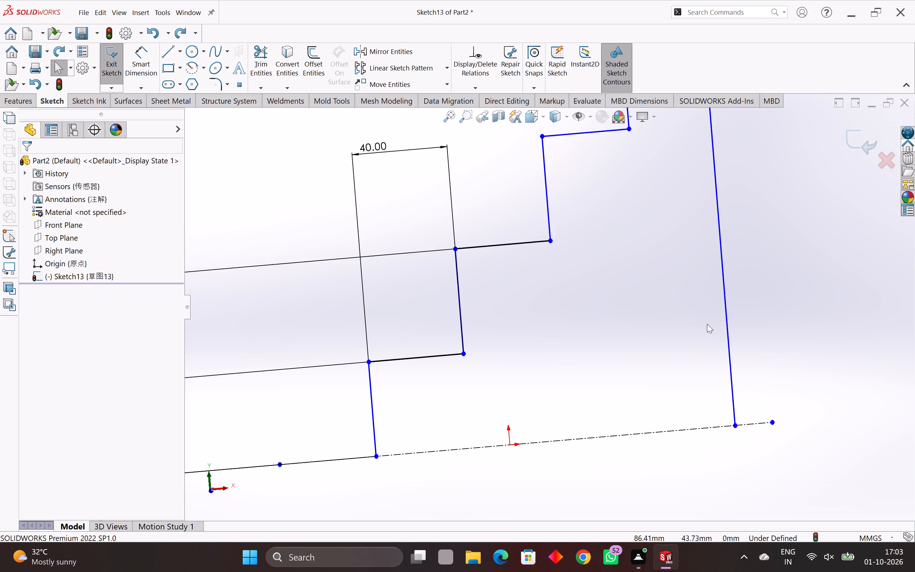
pyautogui.hotkey('ctrl', 'z')
pyautogui.hotkey('ctrl', 'z')
pyautogui.hotkey('ctrl', 'z')
pyautogui.hotkey('ctrl', 'z')
pyautogui.hotkey('ctrl', 'z')
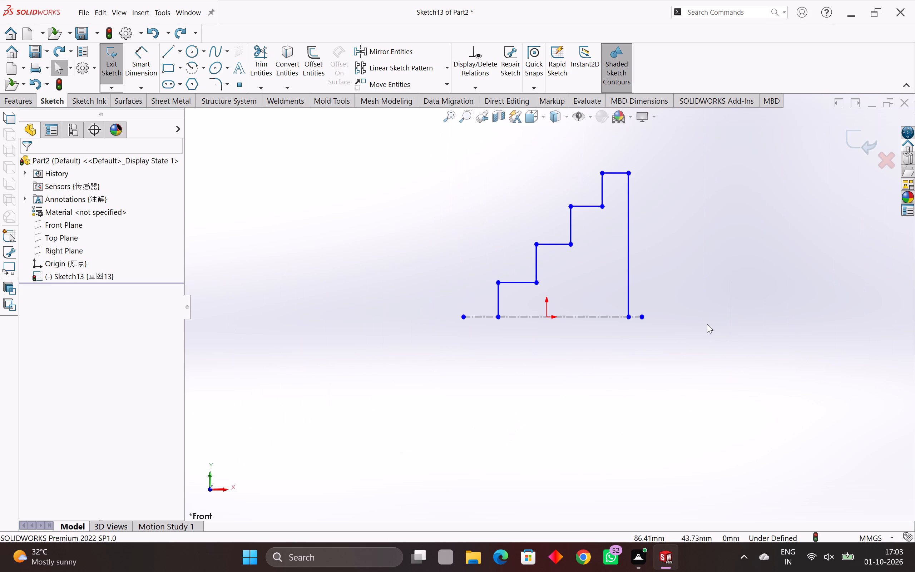
# Undo the fourth step and the closing end line, leaving only the three lower steps above the centerline.
pyautogui.hotkey('ctrl', 'z')
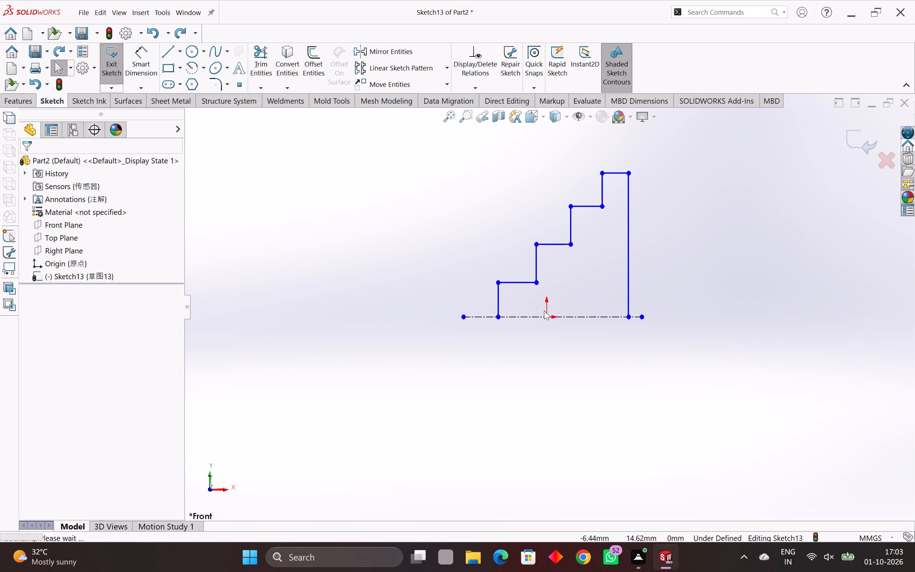
pyautogui.hotkey('ctrl', 'z')
pyautogui.hotkey('ctrl', 'z')
pyautogui.hotkey('ctrl', 'z')
pyautogui.hotkey('ctrl', 'z')
pyautogui.hotkey('ctrl', 'z')
pyautogui.hotkey('ctrl', 'z')
pyautogui.hotkey('ctrl', 'z')
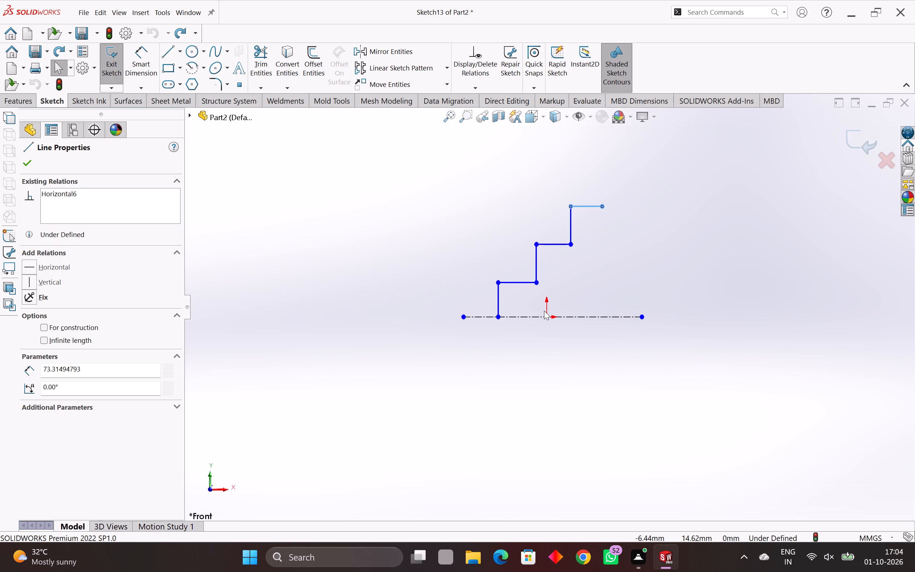
pyautogui.hotkey('ctrl', 'z')
pyautogui.hotkey('ctrl', 'z')
pyautogui.hotkey('ctrl', 'z')
pyautogui.hotkey('ctrl', 'z')
pyautogui.hotkey('ctrl', 'z')
pyautogui.press('Escape')
pyautogui.press('Escape')
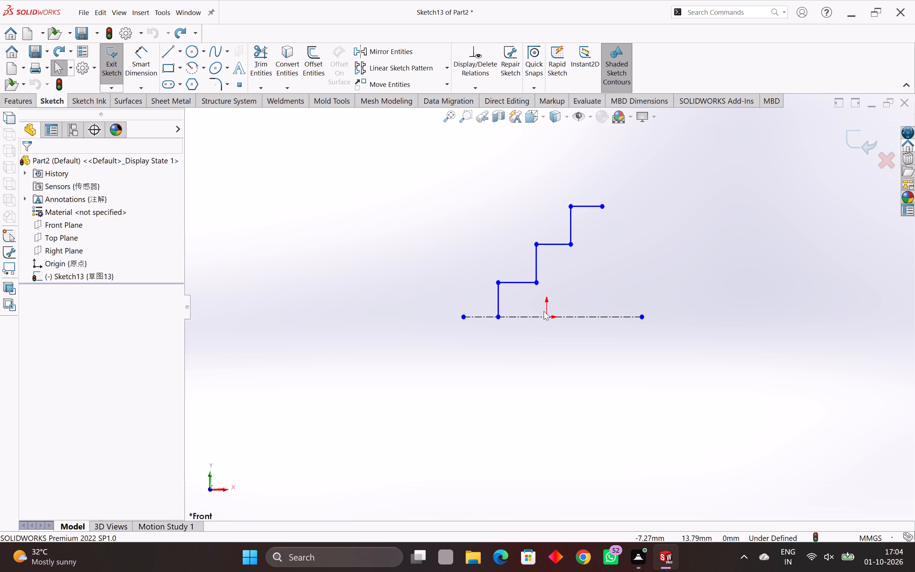
pyautogui.hotkey('ctrl', 'z')
pyautogui.hotkey('ctrl', 'z')
pyautogui.hotkey('ctrl', 'z')
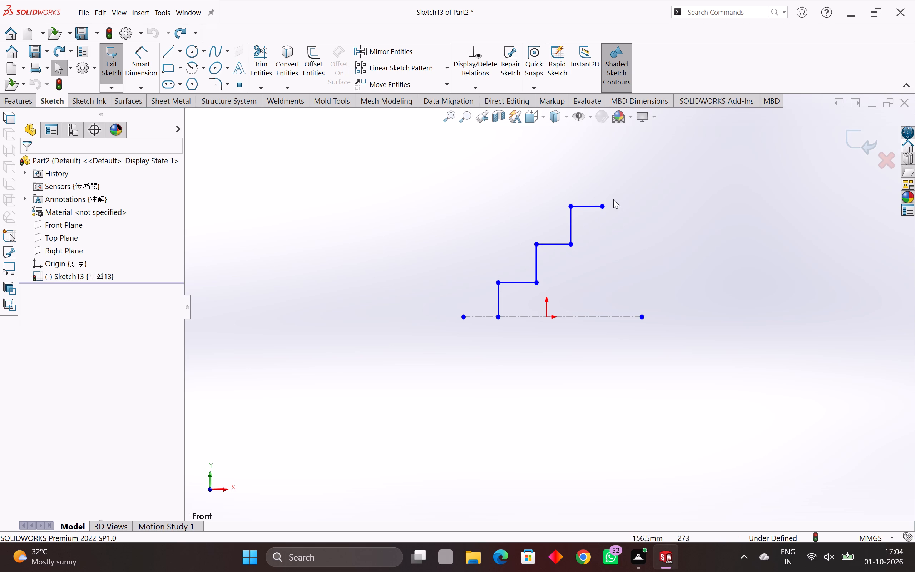
# Sketch the fourth step from the third tread's end: a riser about 69 mm high, a horizontal tread and an equally long descending end line.
pyautogui.press('l')
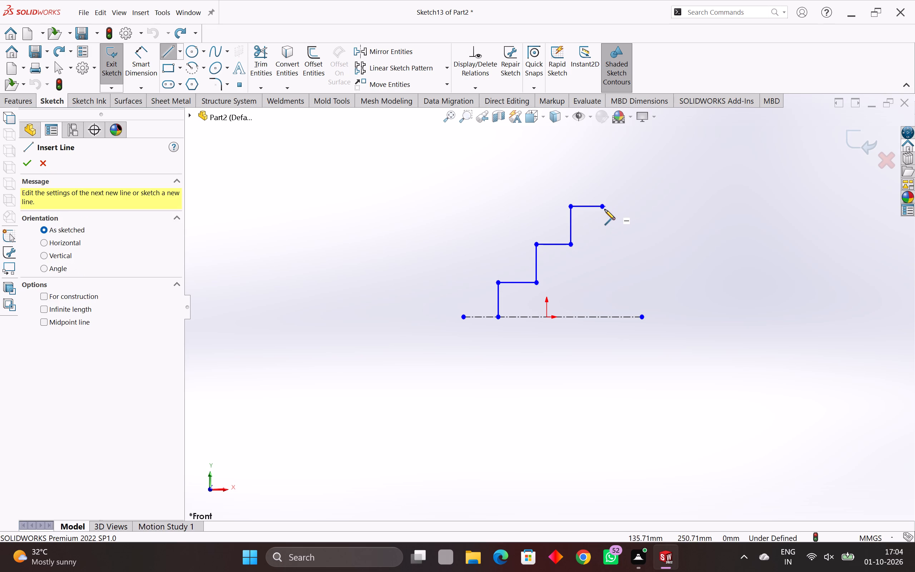
pyautogui.click(603, 207)
pyautogui.click(603, 177)
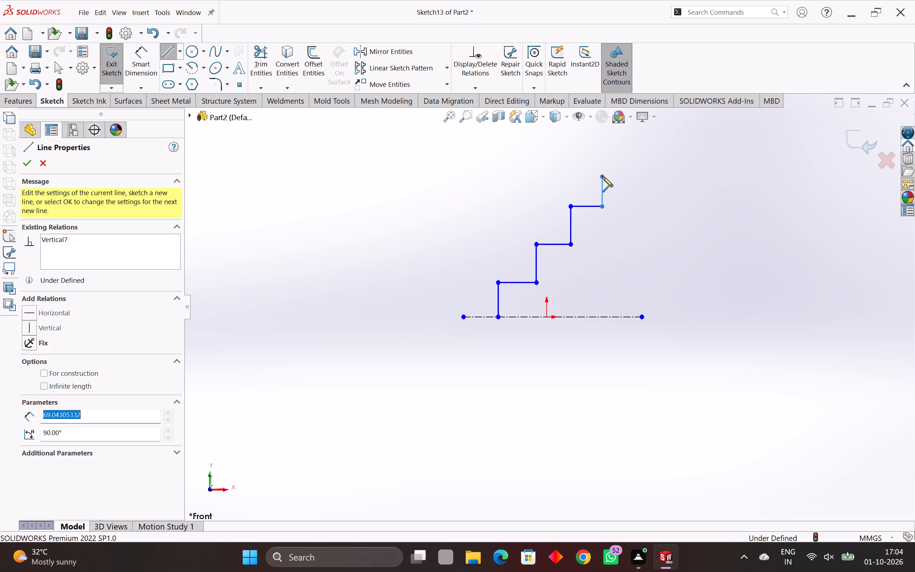
pyautogui.click(651, 177)
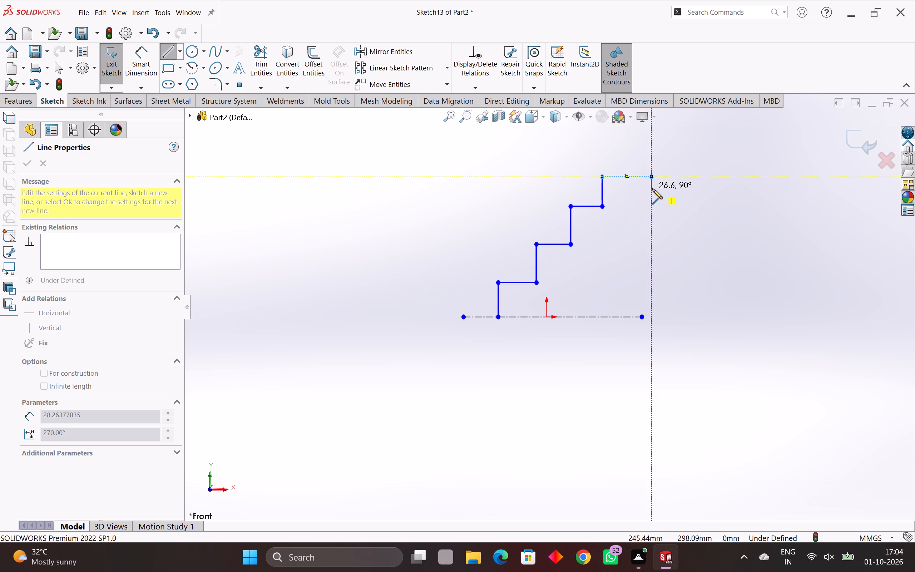
pyautogui.click(649, 207)
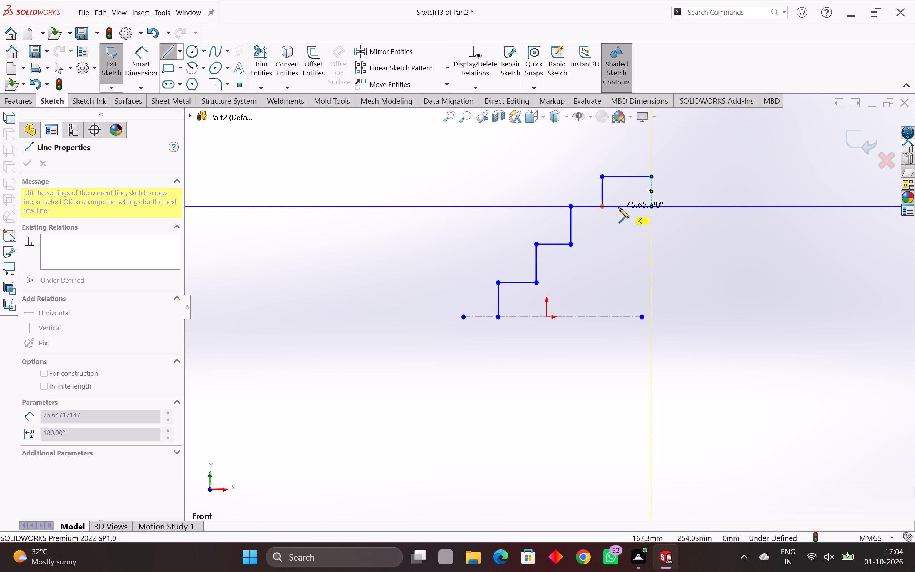
# Sketch the lower outline from the end line's foot: three inward steps dropping first about 38 mm, last about 89 mm, then a horizontal line back out.
pyautogui.click(629, 208)
pyautogui.click(628, 223)
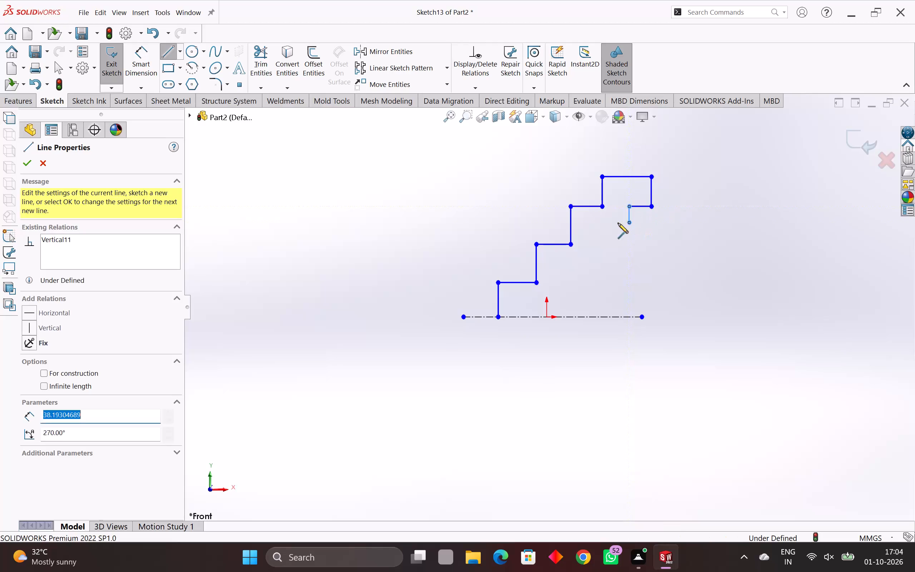
pyautogui.click(603, 222)
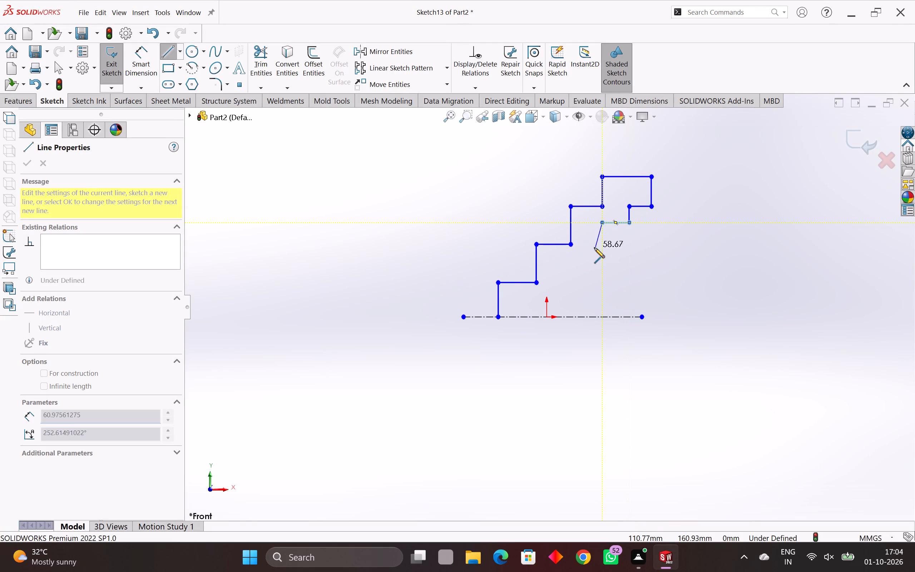
pyautogui.click(603, 253)
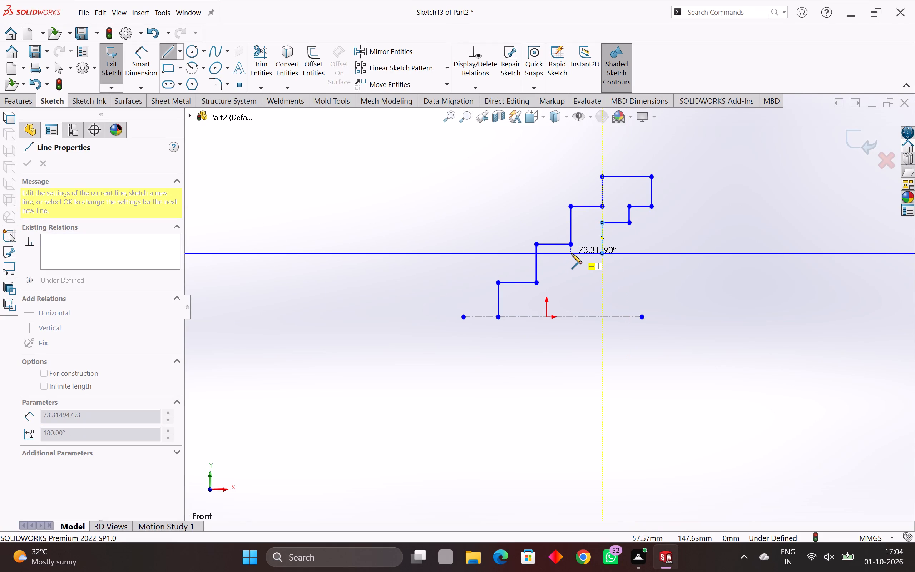
pyautogui.click(572, 253)
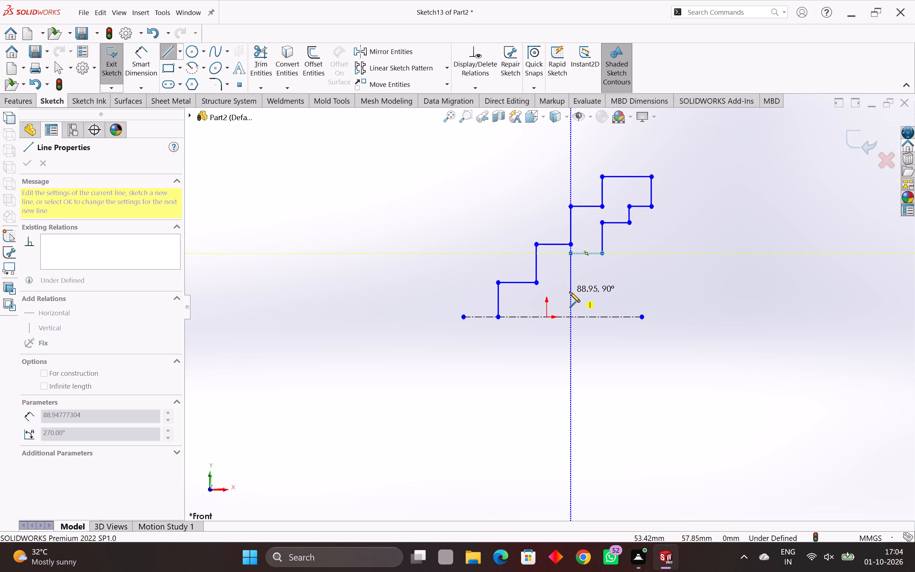
pyautogui.click(570, 292)
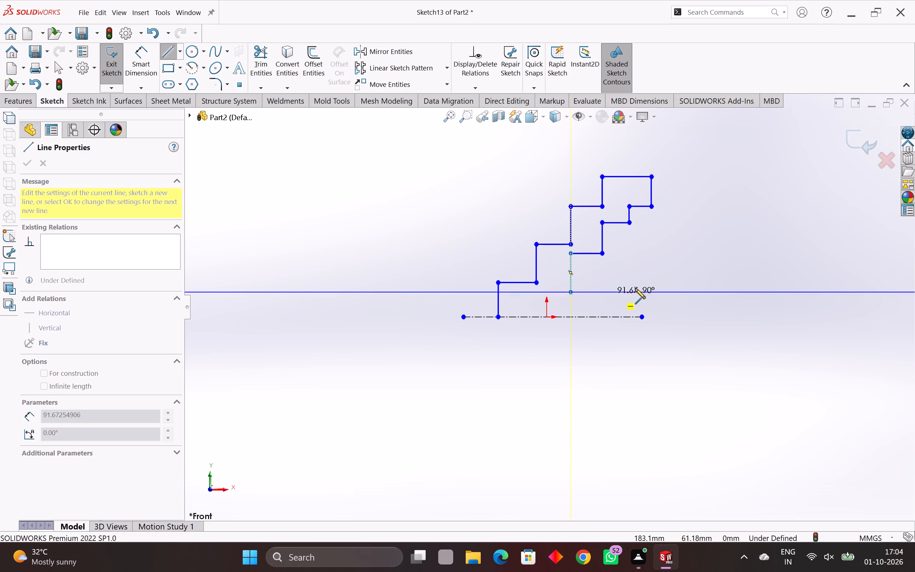
pyautogui.click(650, 290)
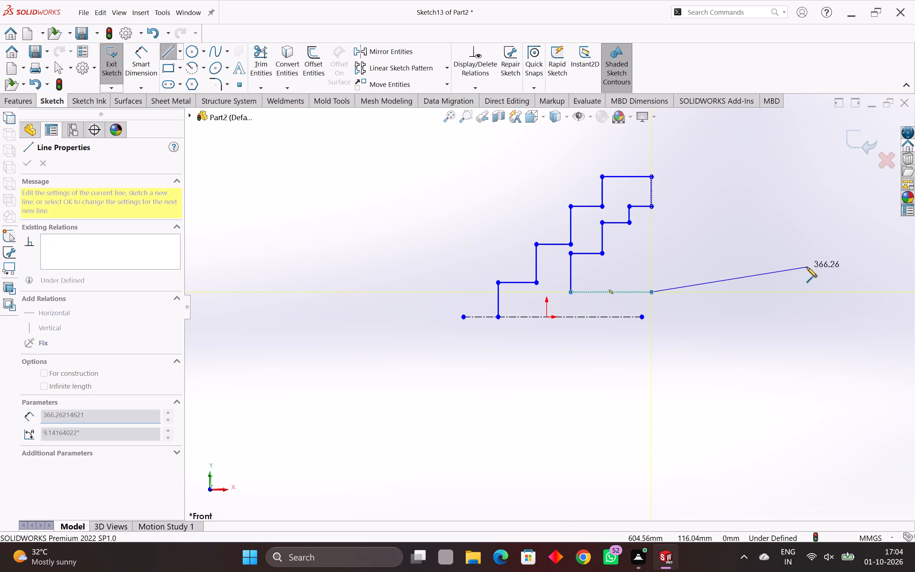
pyautogui.press('Escape')
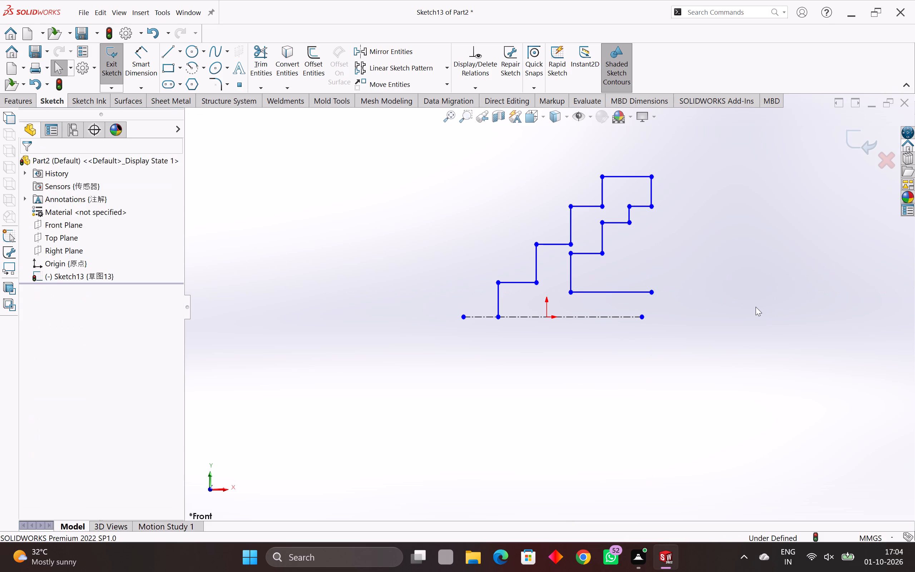
pyautogui.press('space')
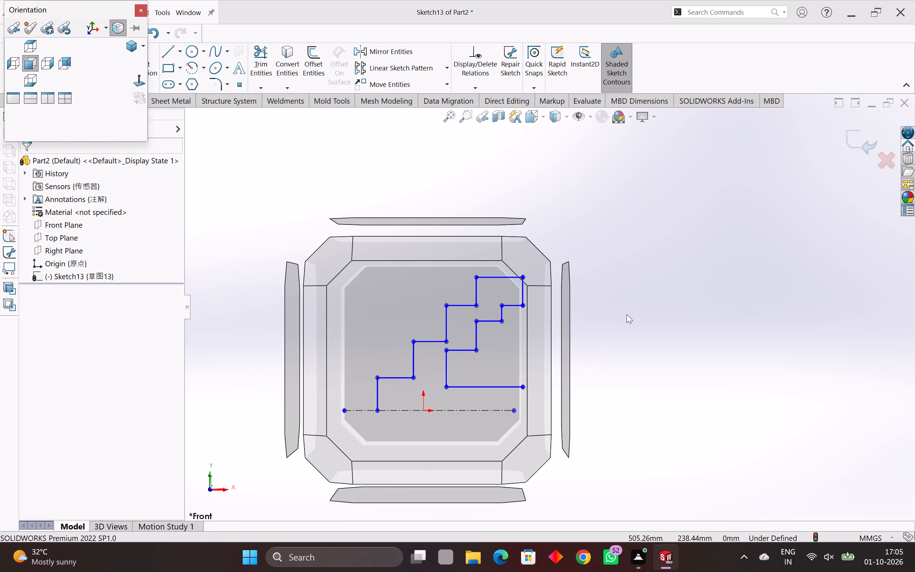
pyautogui.press('Escape')
# Close the profile with a vertical line about 38 mm down and a horizontal base line about 356 mm long back to the first riser.
pyautogui.press('l')
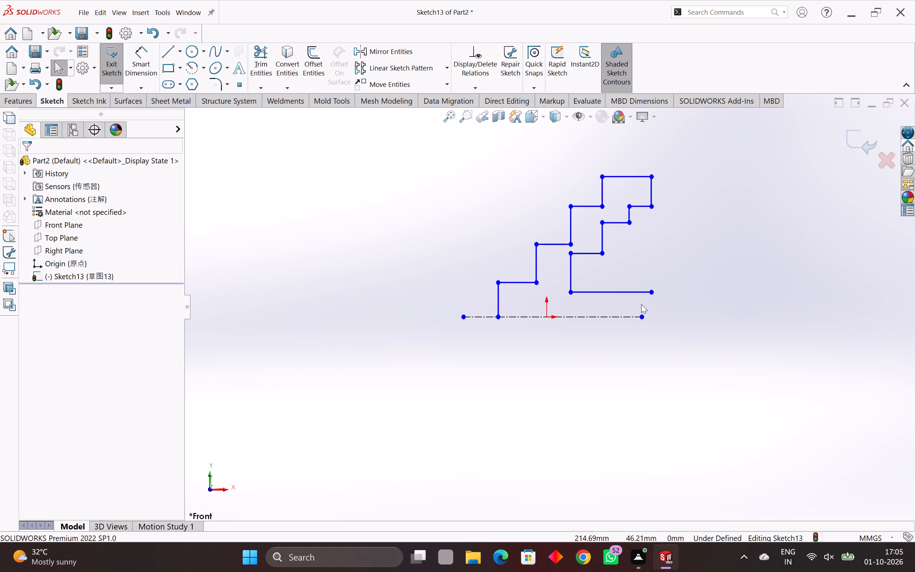
pyautogui.click(651, 291)
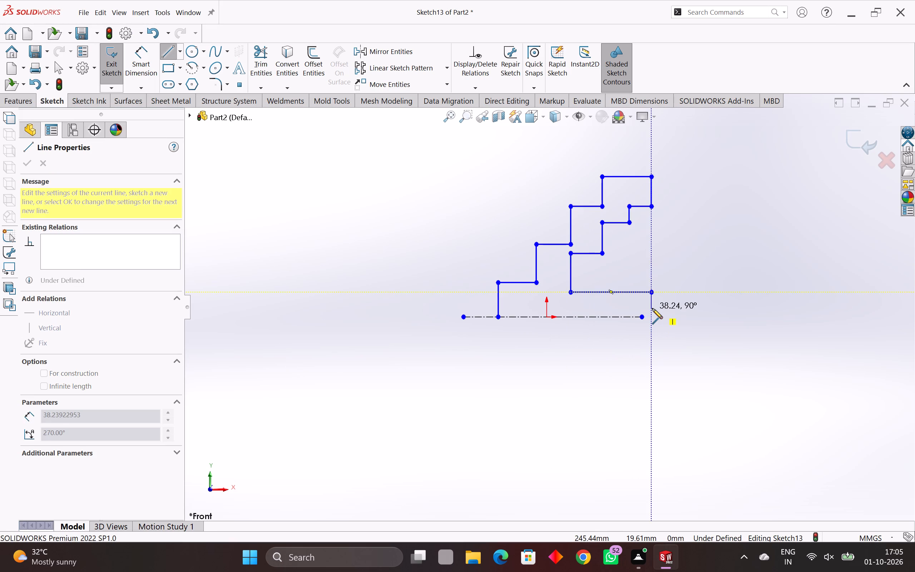
pyautogui.click(652, 309)
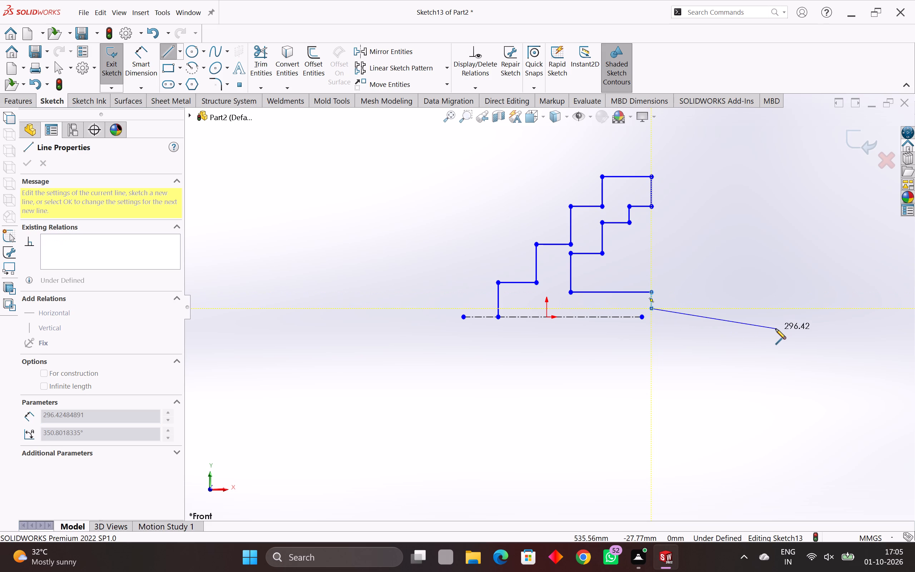
pyautogui.click(498, 309)
pyautogui.press('Escape')
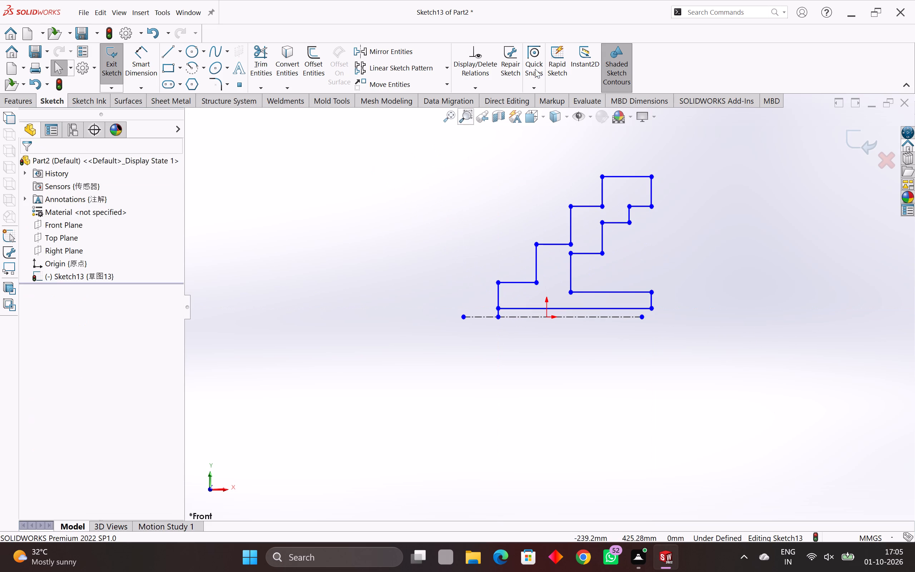
# Trim away the part of the first riser between the base line and the centerline.
pyautogui.click(264, 56)
pyautogui.scroll(3, 510, 317)
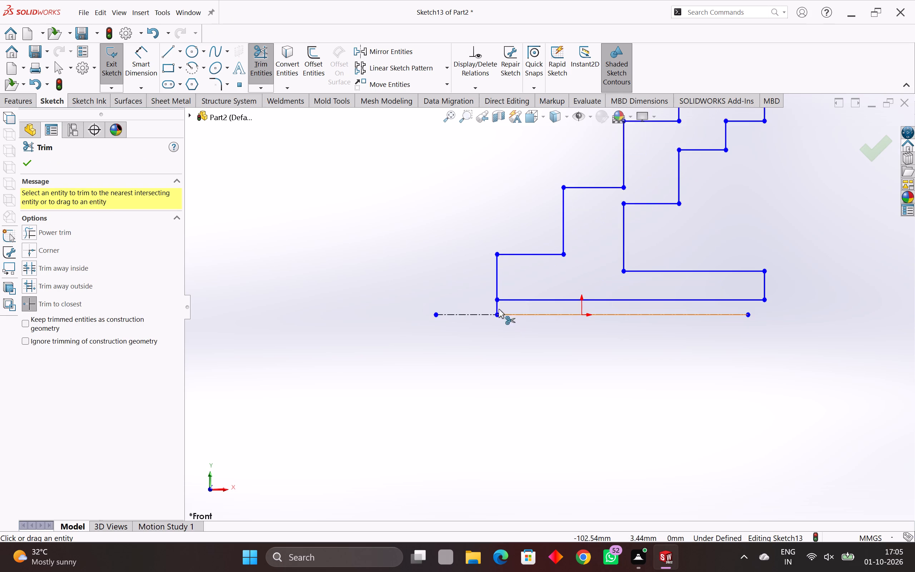
pyautogui.scroll(2, 501, 314)
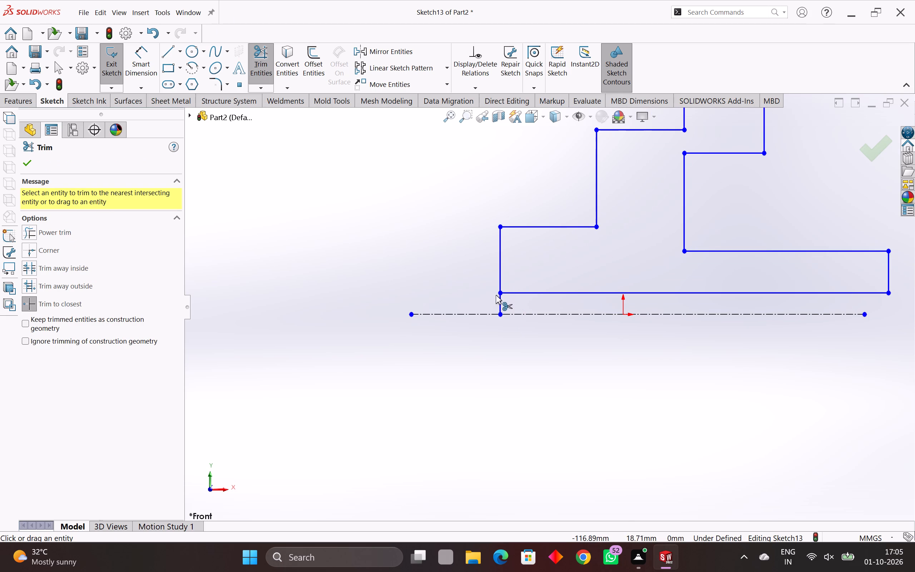
pyautogui.click(500, 304)
pyautogui.scroll(-6, 663, 290)
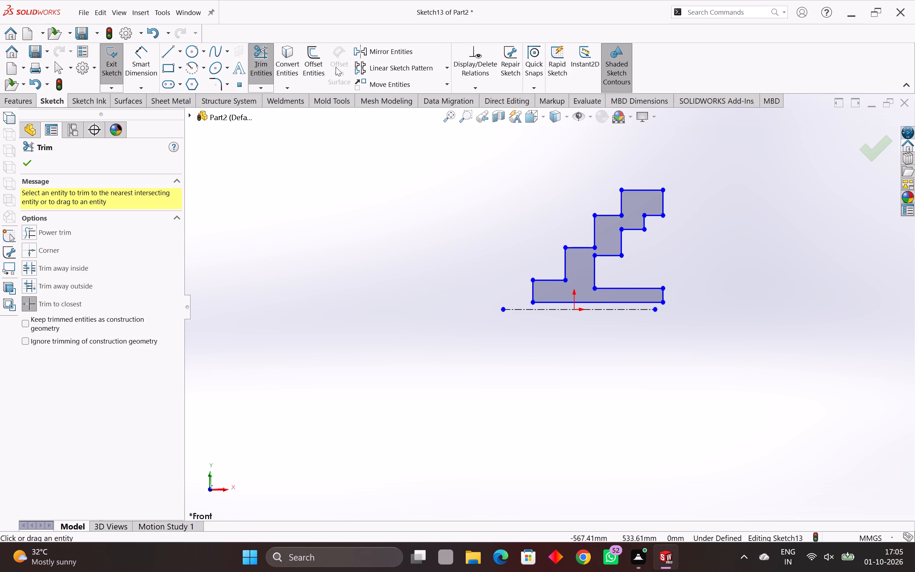
# Dimension the first tread's height above the centerline at 40 mm.
pyautogui.click(143, 67)
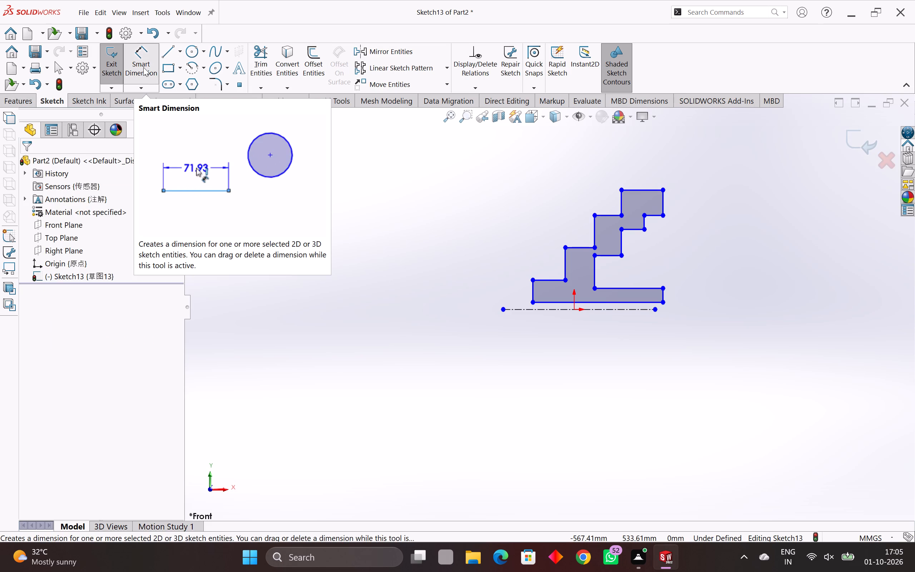
pyautogui.click(534, 280)
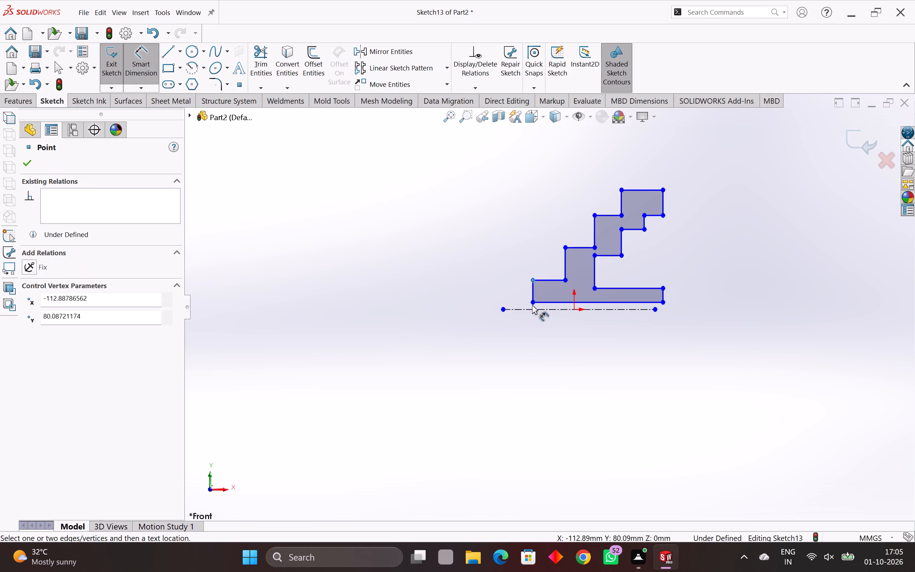
pyautogui.click(532, 310)
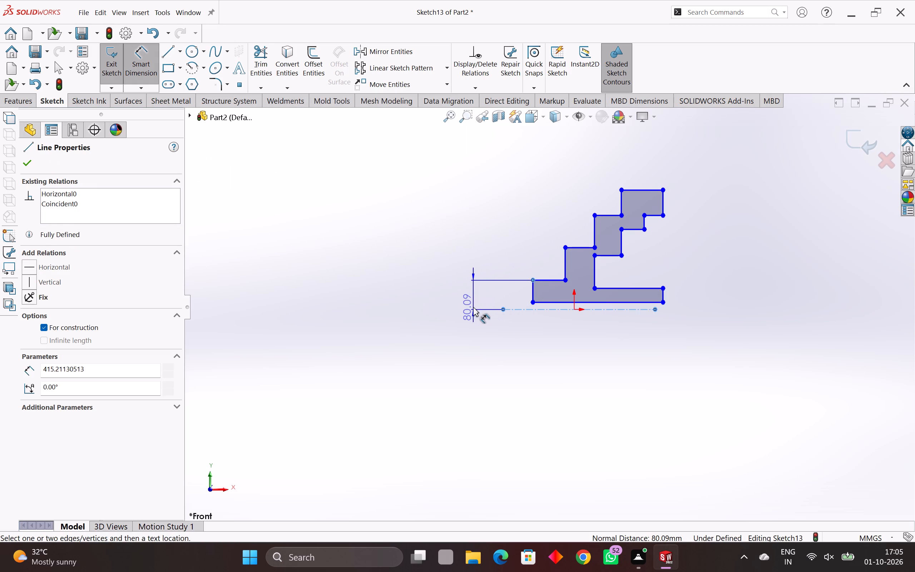
pyautogui.click(473, 307)
pyautogui.press('4')
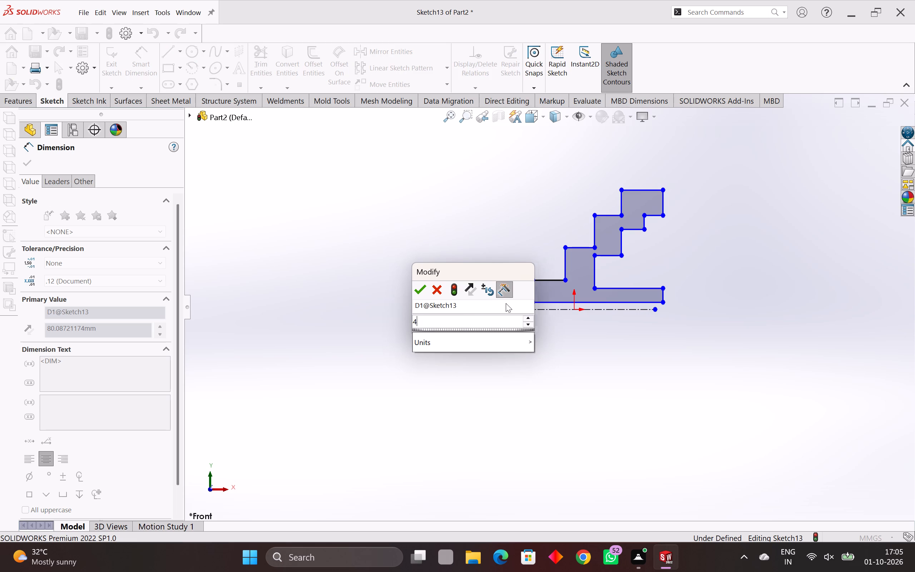
pyautogui.press('0')
pyautogui.press('Return')
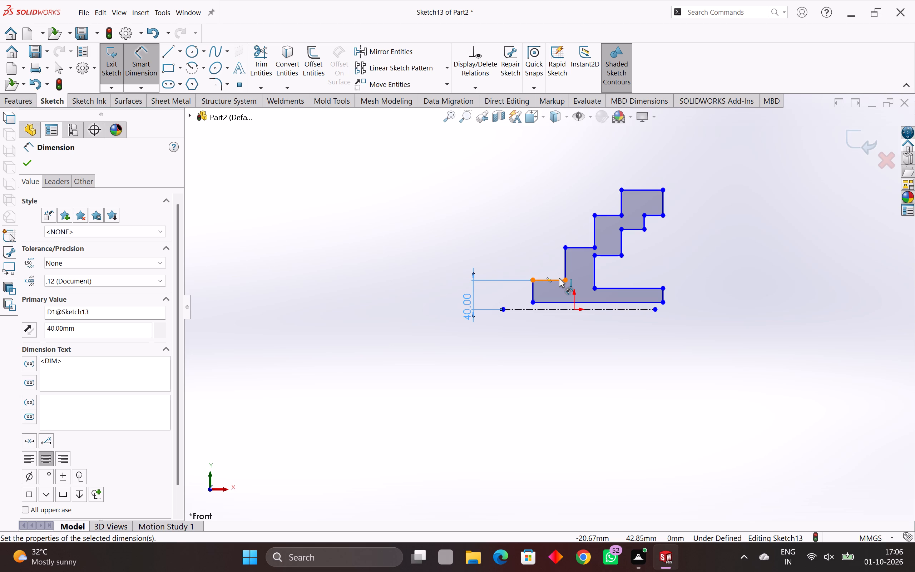
# Dimension the second tread's height above the centerline at 55 mm.
pyautogui.click(563, 245)
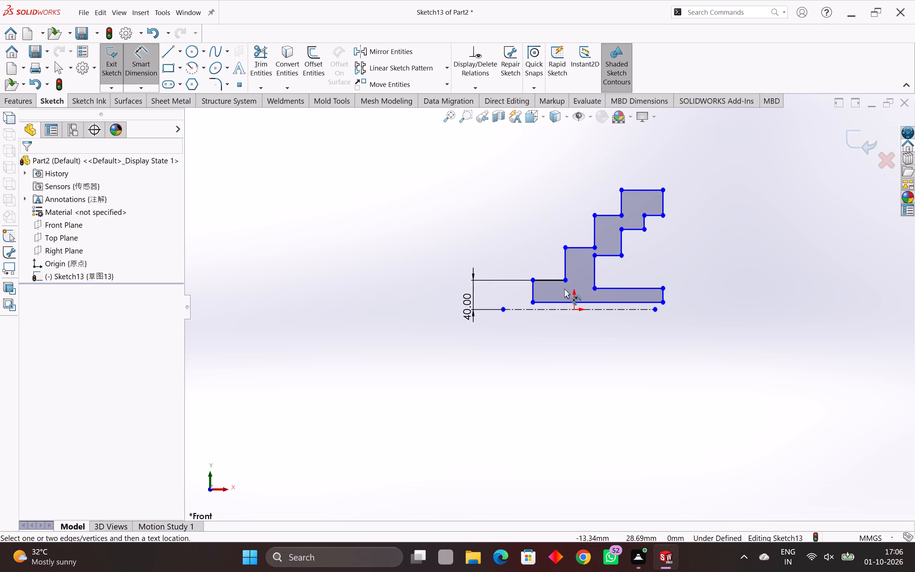
pyautogui.click(565, 247)
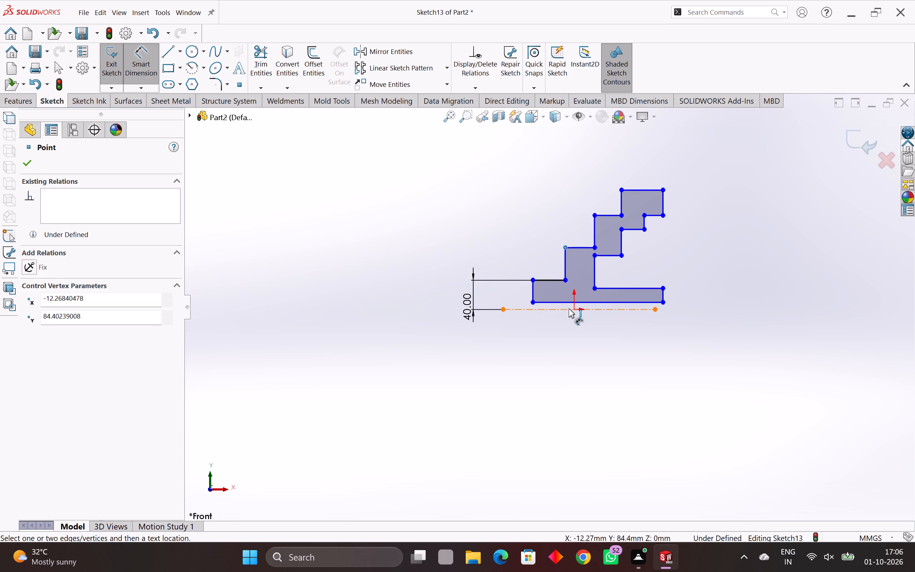
pyautogui.click(569, 309)
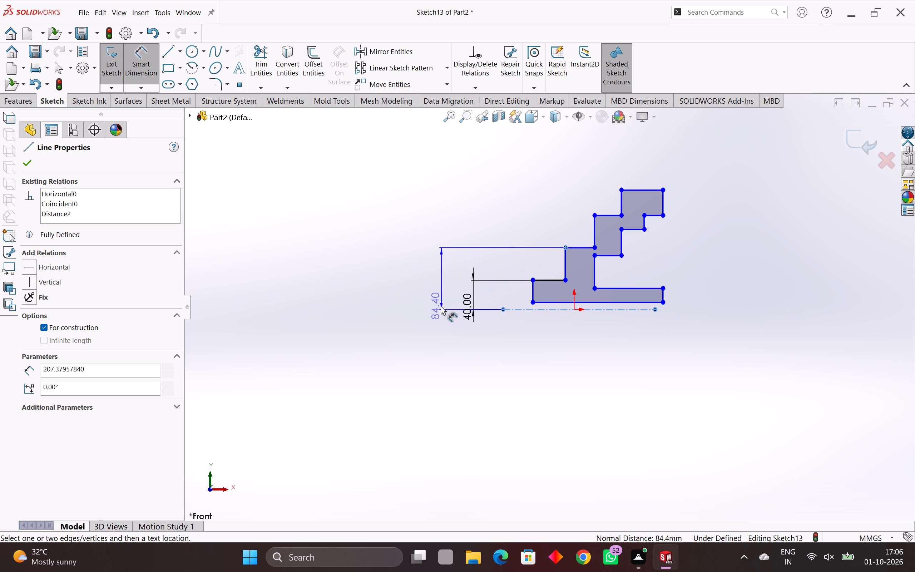
pyautogui.click(435, 305)
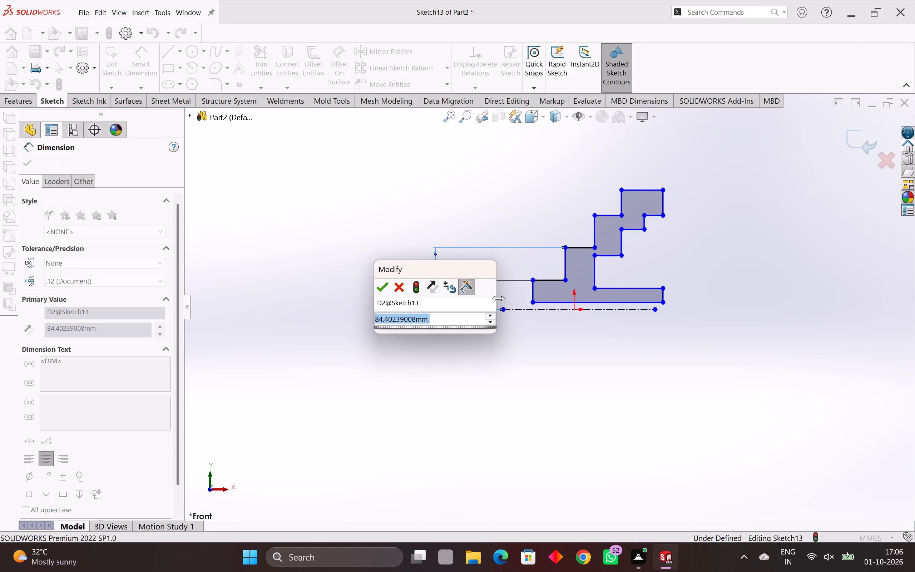
pyautogui.write('55')
pyautogui.press('Return')
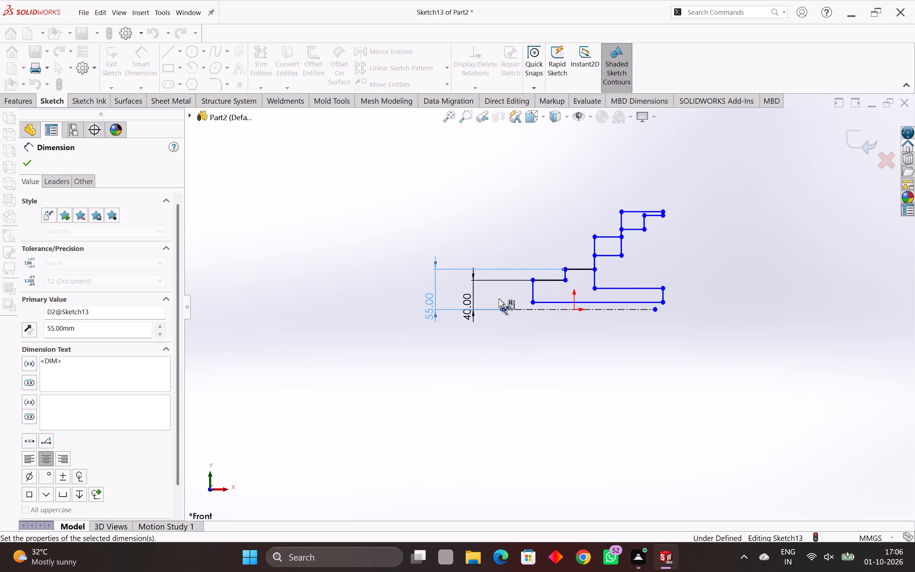
# Dimension the third tread's height above the centerline at 70 mm.
pyautogui.scroll(3, 586, 266)
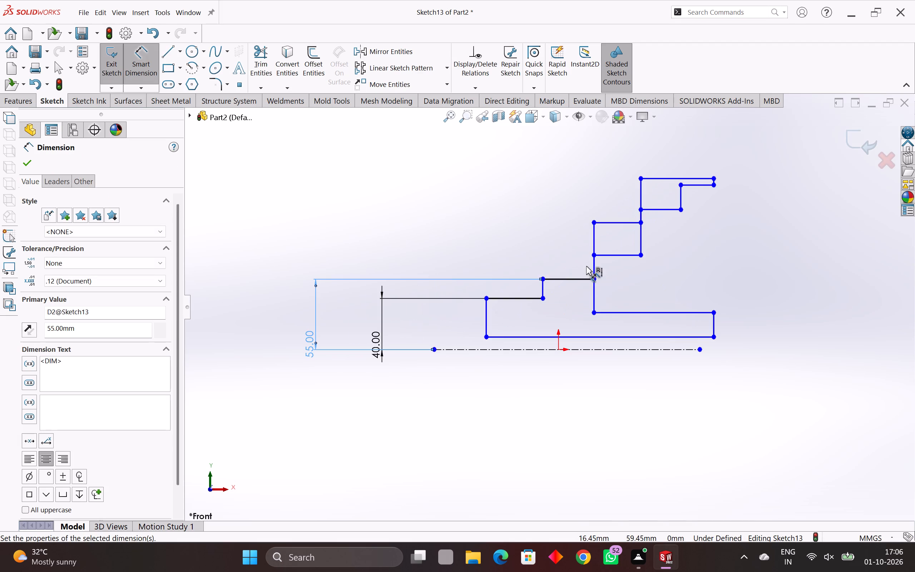
pyautogui.scroll(3, 597, 275)
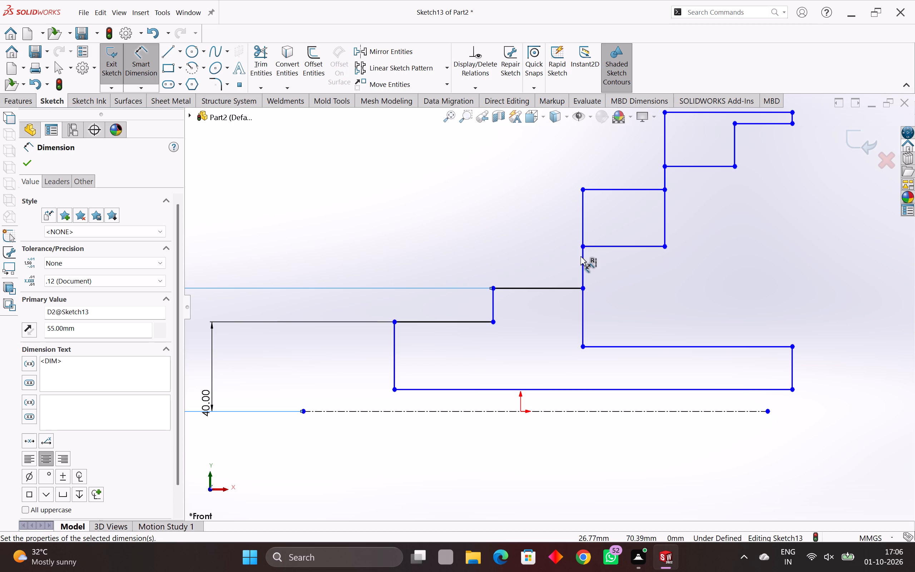
pyautogui.scroll(-1, 580, 256)
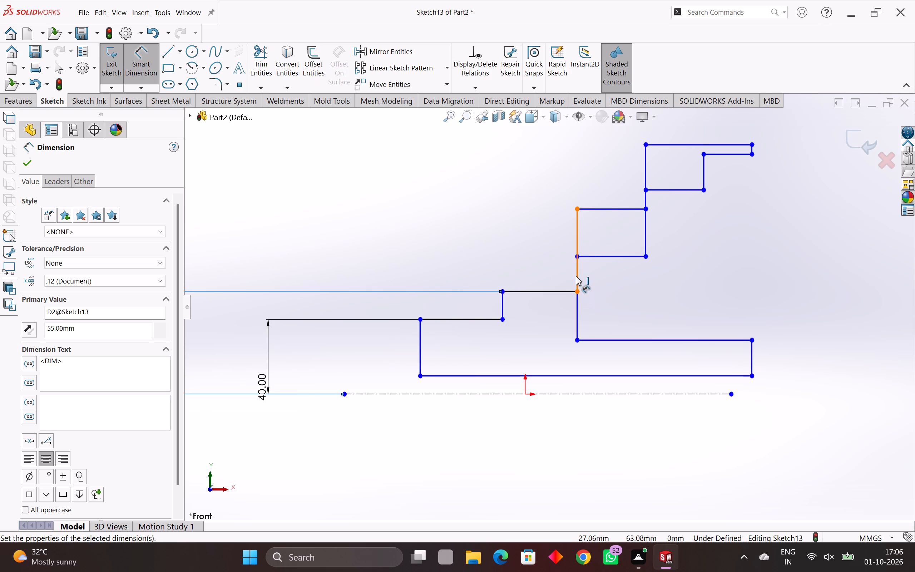
pyautogui.click(577, 207)
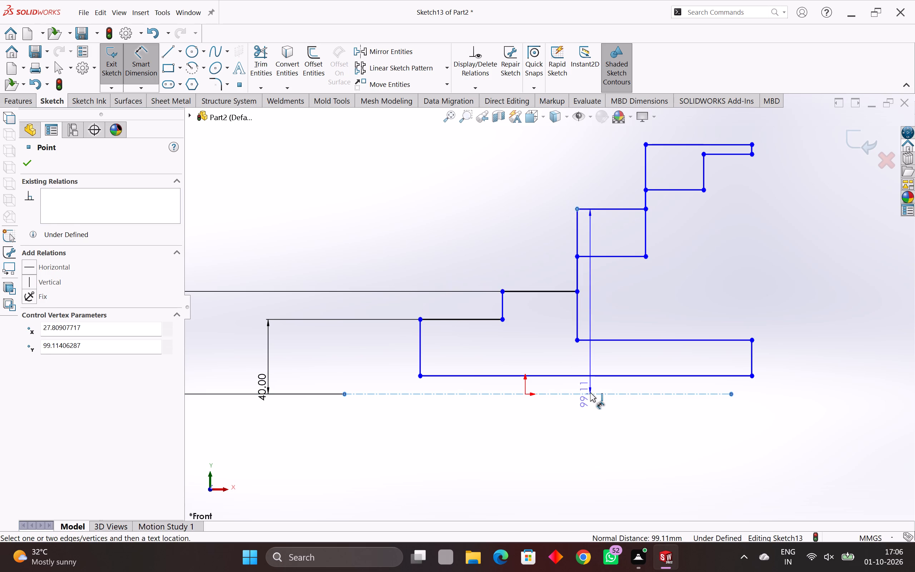
pyautogui.click(590, 393)
pyautogui.scroll(-3, 332, 352)
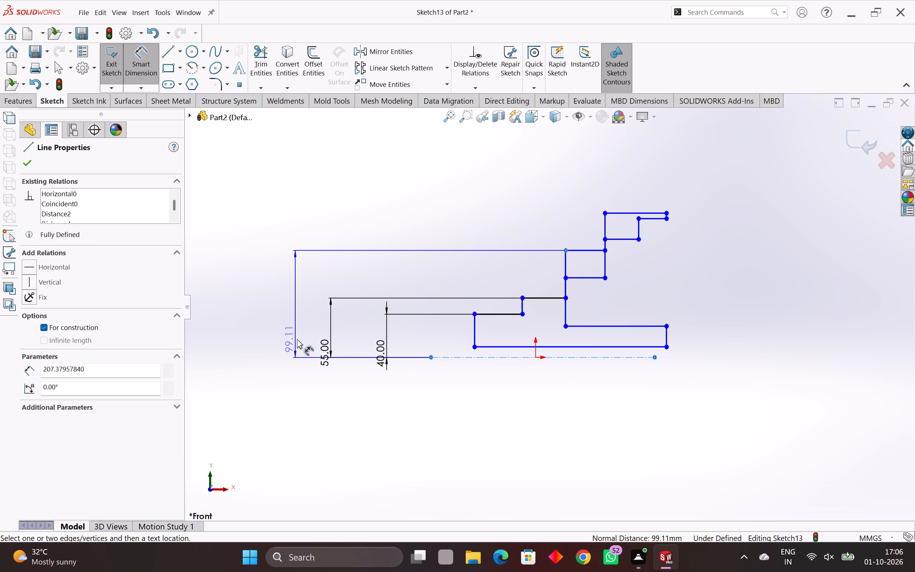
pyautogui.click(297, 339)
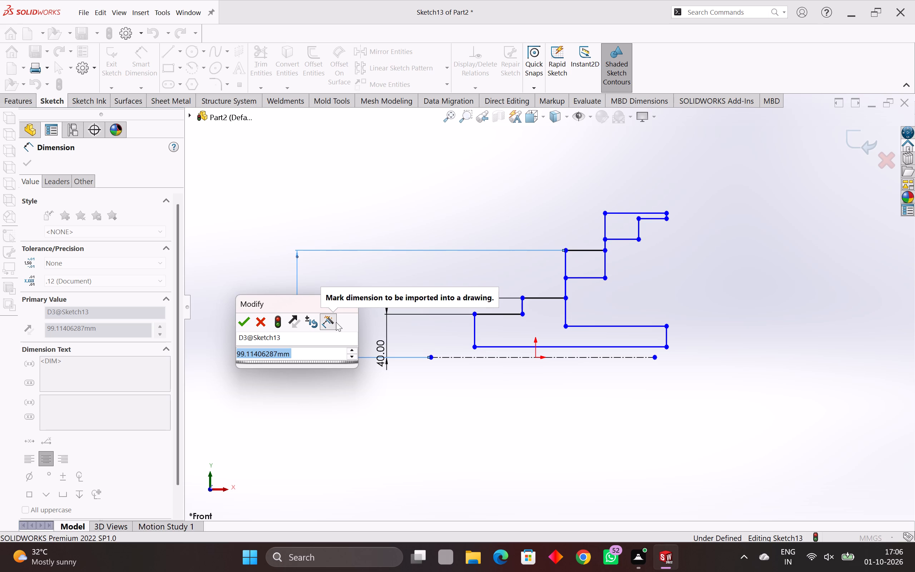
pyautogui.write('70')
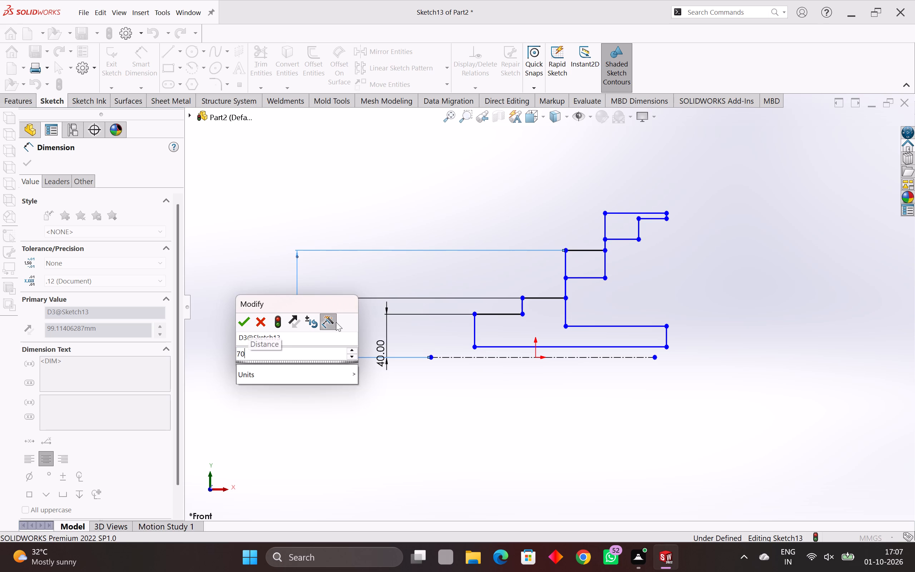
pyautogui.press('Return')
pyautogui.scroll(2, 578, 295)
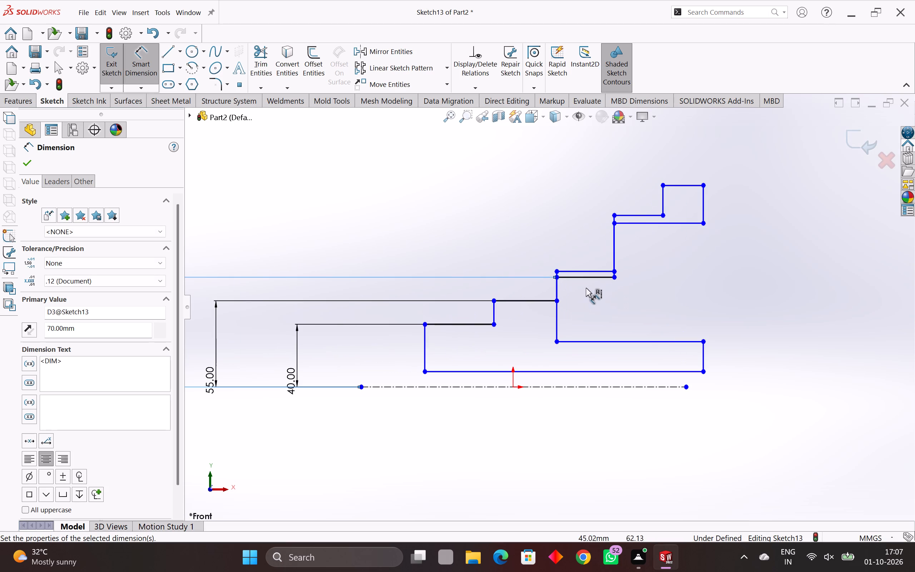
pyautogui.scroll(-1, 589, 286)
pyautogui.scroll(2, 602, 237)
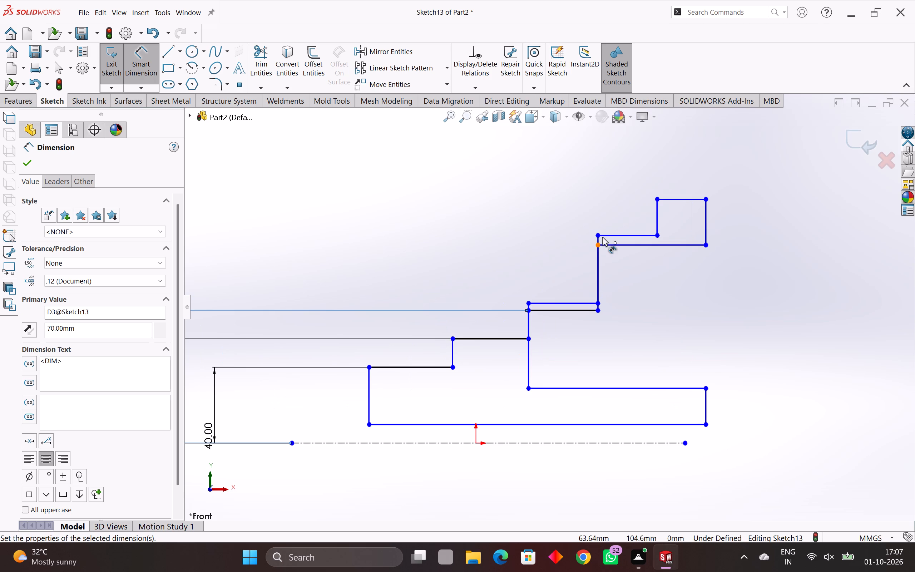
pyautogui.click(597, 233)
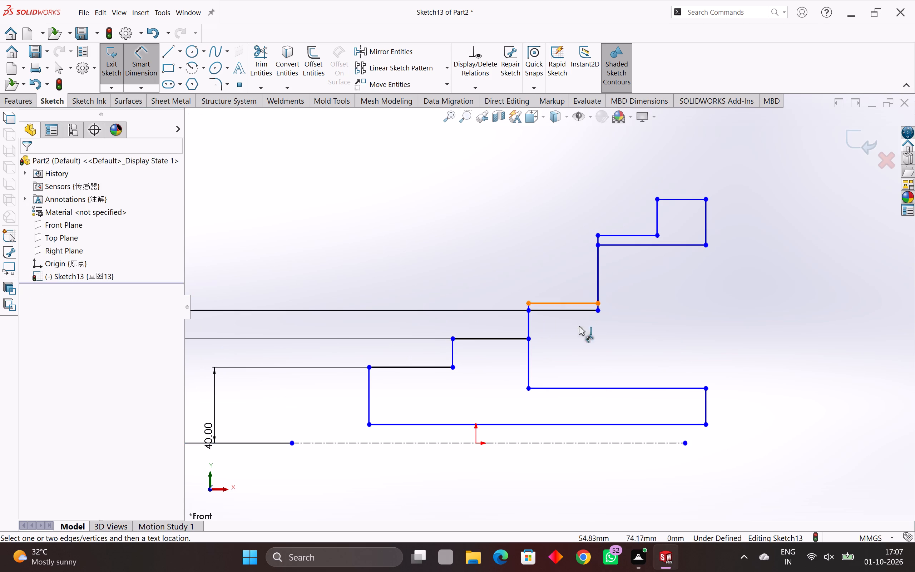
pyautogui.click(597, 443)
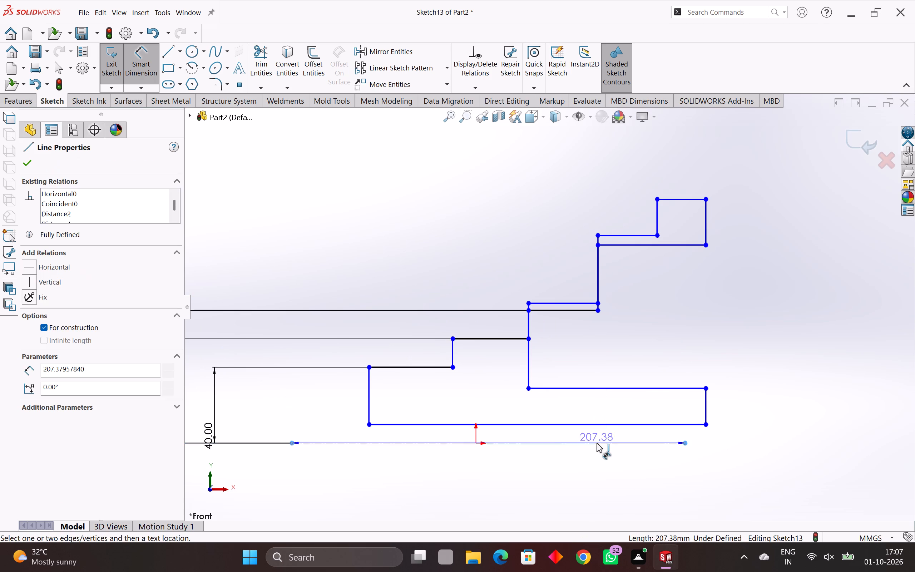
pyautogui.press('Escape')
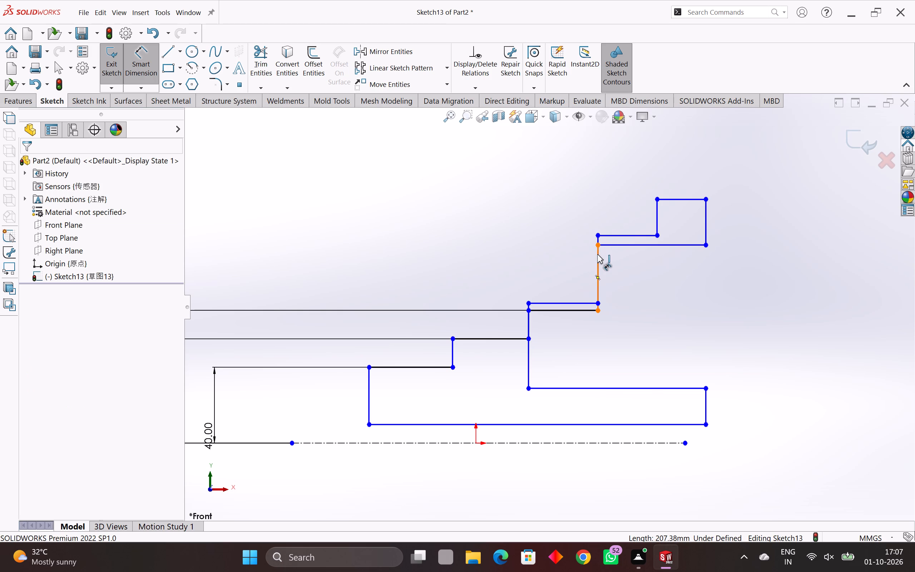
# Dimension the fourth tread's height above the centerline at 85 mm.
pyautogui.click(597, 232)
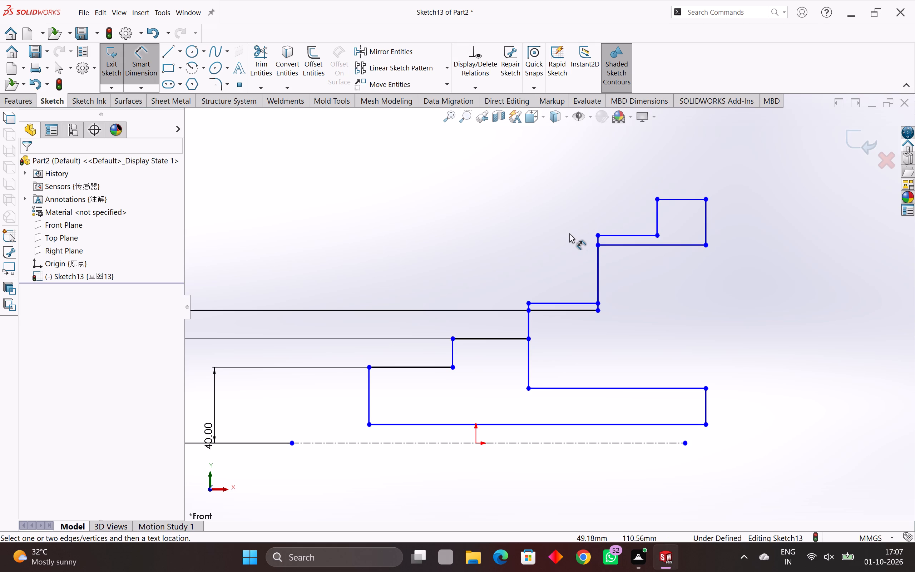
pyautogui.click(598, 234)
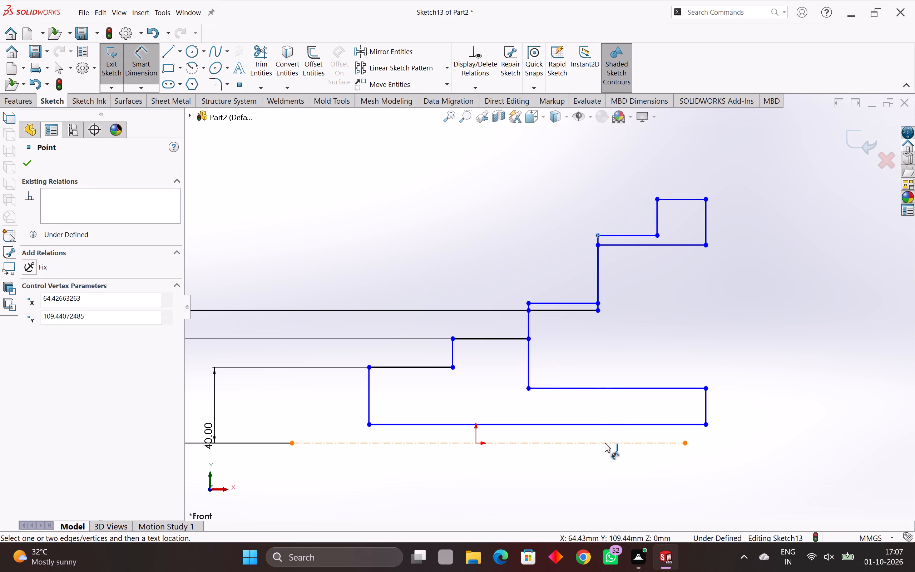
pyautogui.click(605, 443)
pyautogui.scroll(-3, 395, 390)
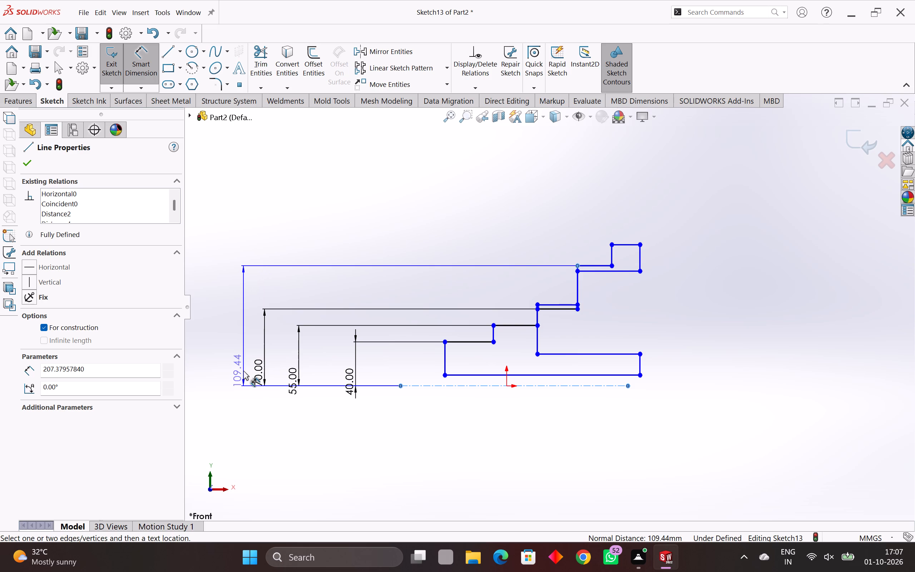
pyautogui.click(243, 370)
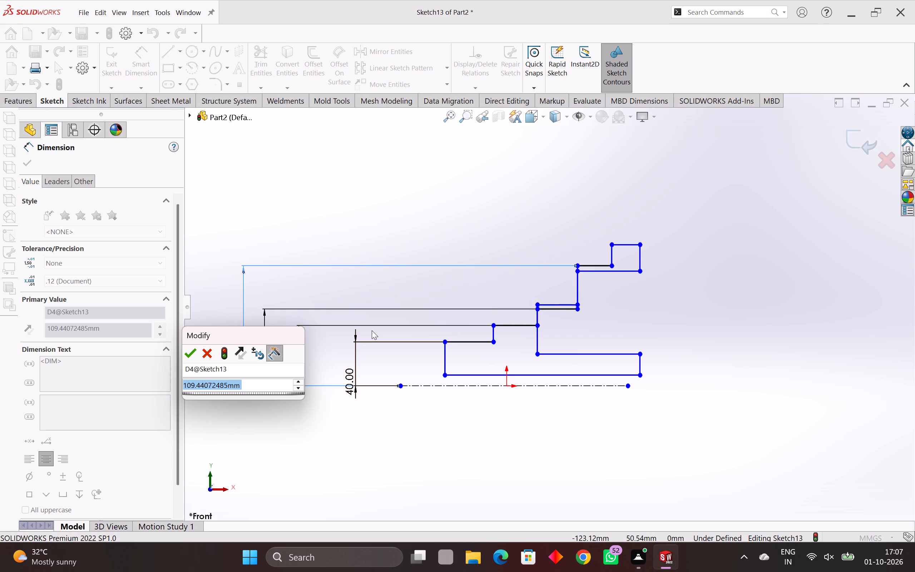
pyautogui.write('85')
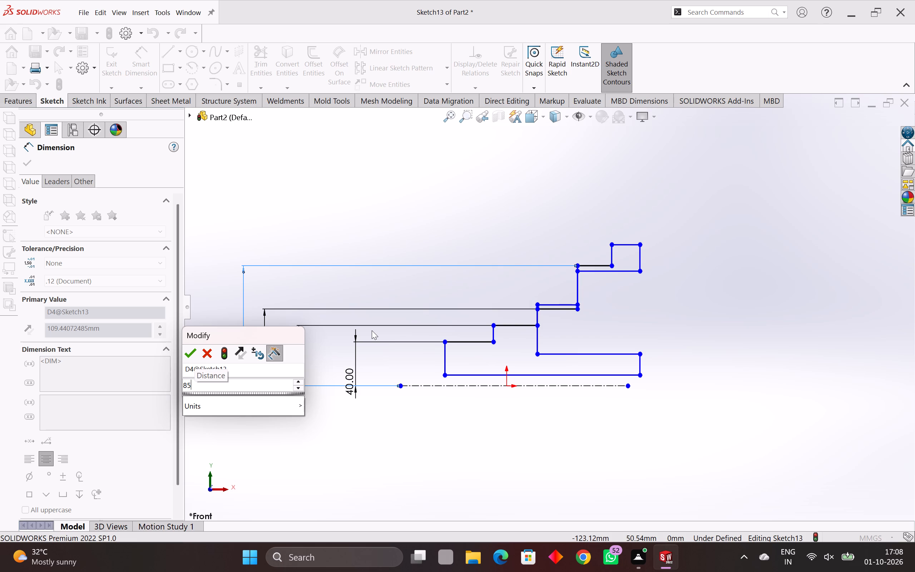
pyautogui.press('Return')
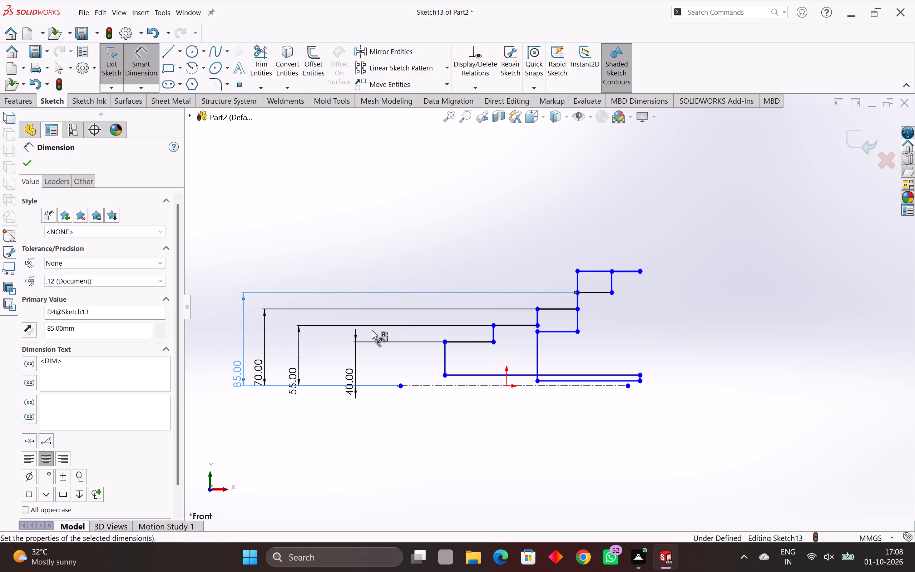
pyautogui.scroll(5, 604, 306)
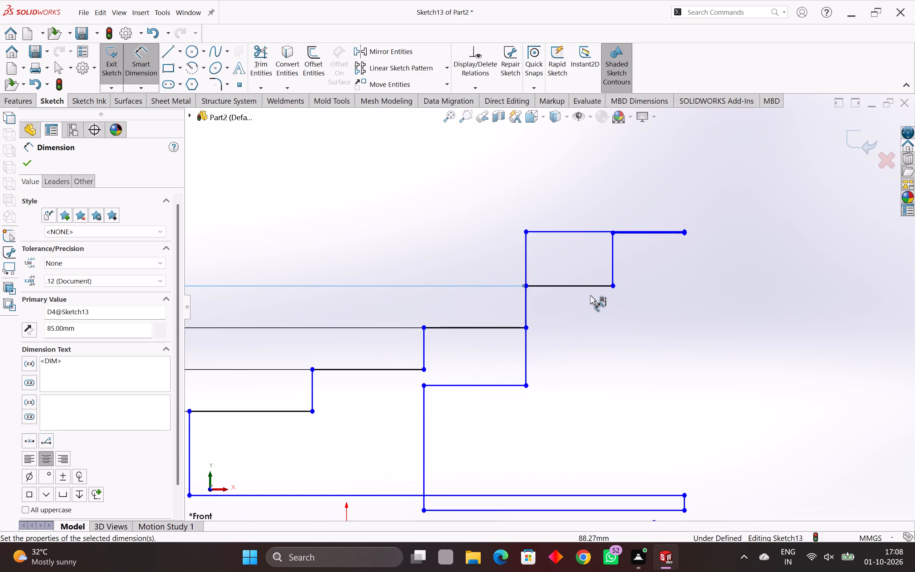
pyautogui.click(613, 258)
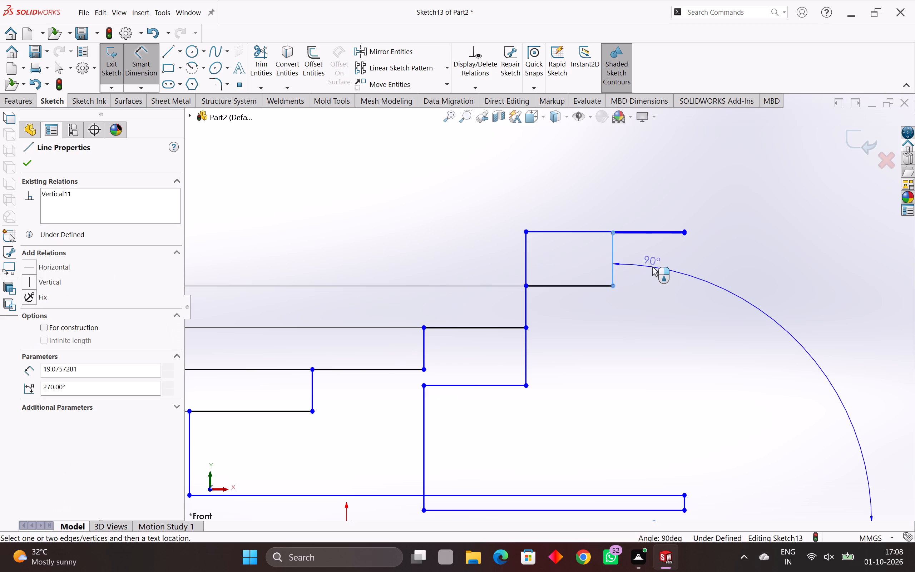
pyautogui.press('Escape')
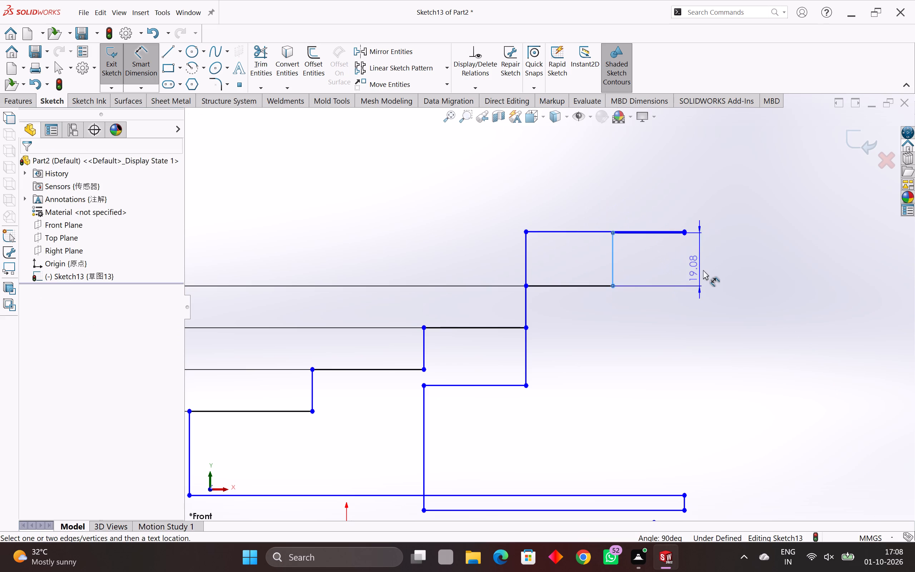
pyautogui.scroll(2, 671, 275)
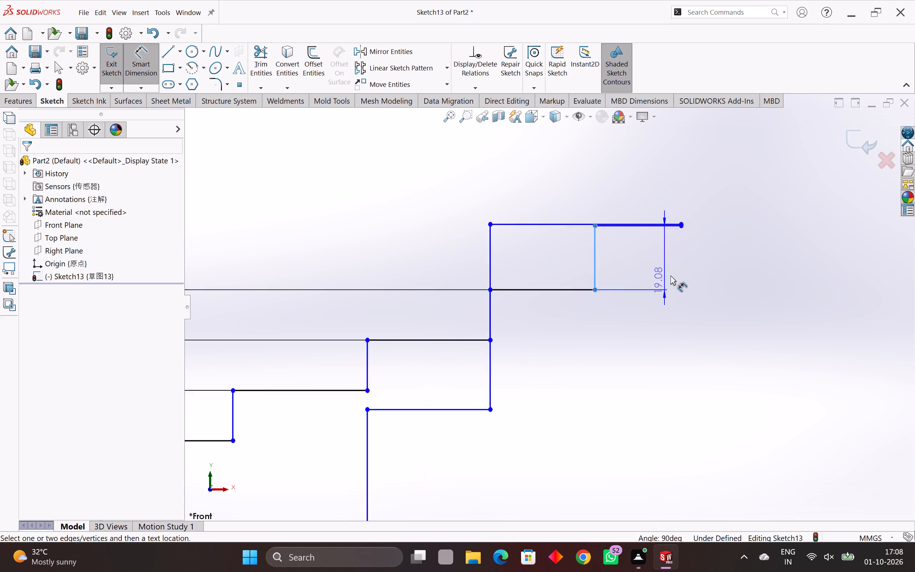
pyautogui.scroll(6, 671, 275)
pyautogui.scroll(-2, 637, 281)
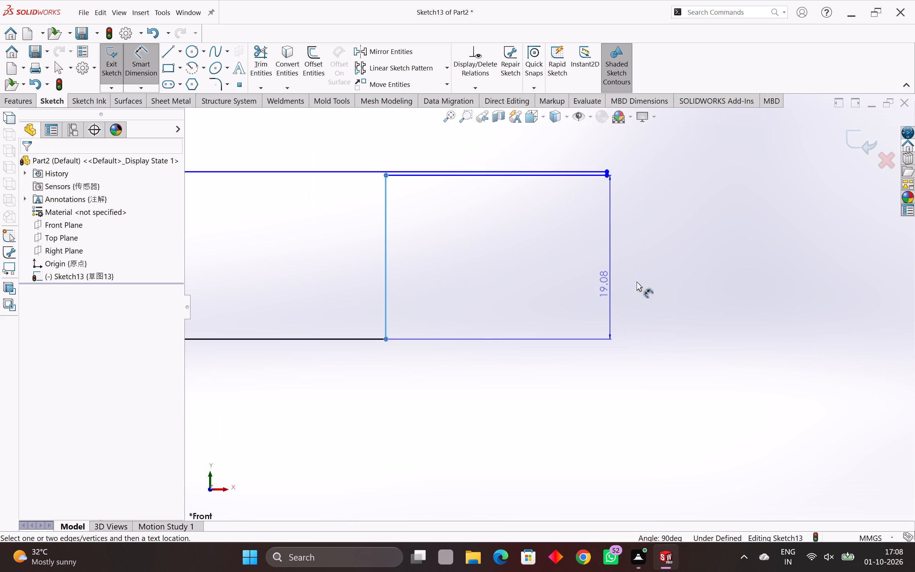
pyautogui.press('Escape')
# Dimension the short vertical end edge at the outer end of the profile's top line at 10 mm.
pyautogui.scroll(3, 610, 174)
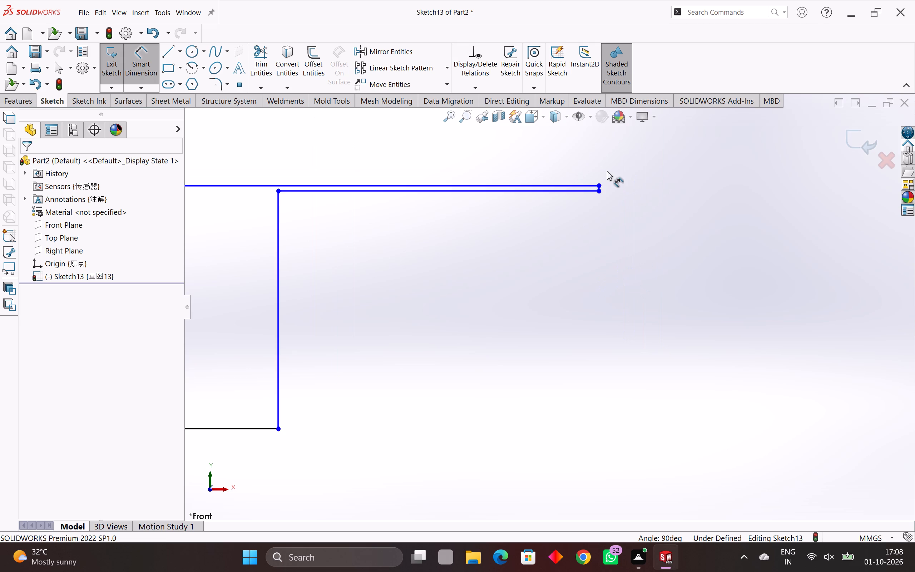
pyautogui.scroll(3, 593, 190)
pyautogui.scroll(3, 587, 240)
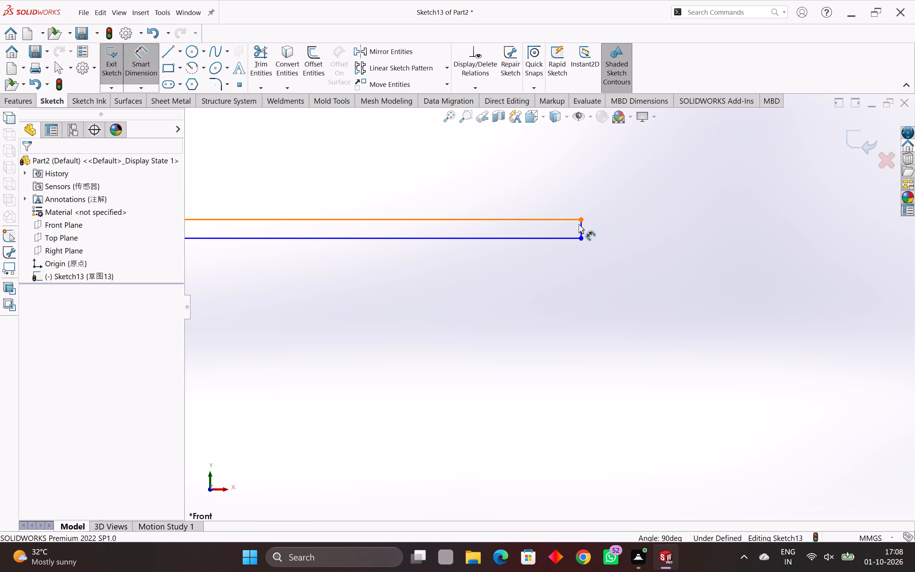
pyautogui.click(582, 225)
pyautogui.click(625, 237)
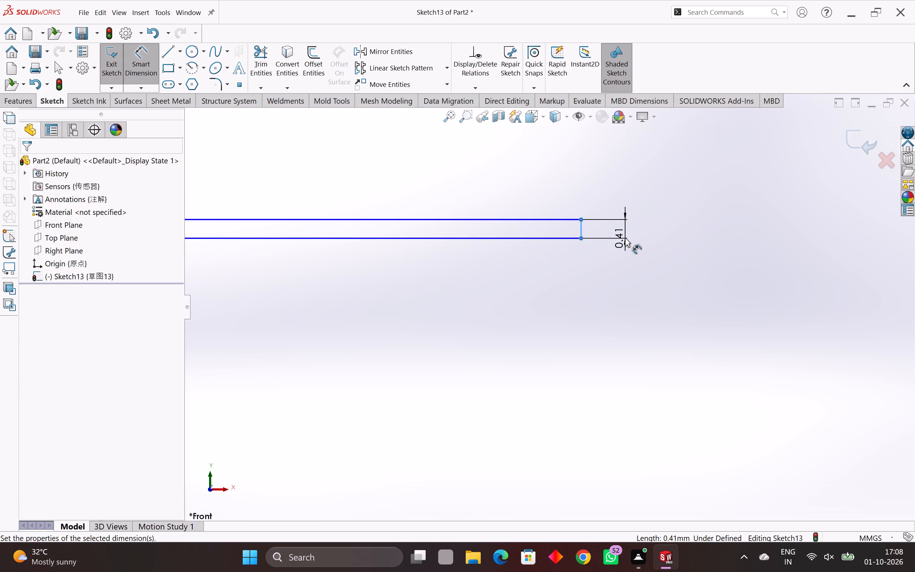
pyautogui.write('10')
pyautogui.press('Return')
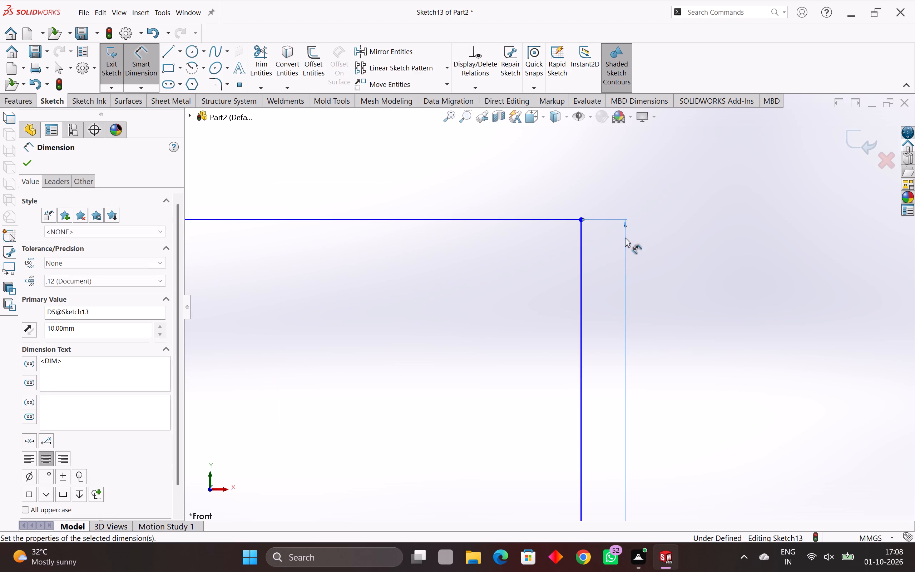
# Dimension the length of the horizontal ledge beneath the profile's top line at 32 mm.
pyautogui.scroll(-3, 625, 237)
pyautogui.scroll(-7, 621, 328)
pyautogui.scroll(-4, 479, 380)
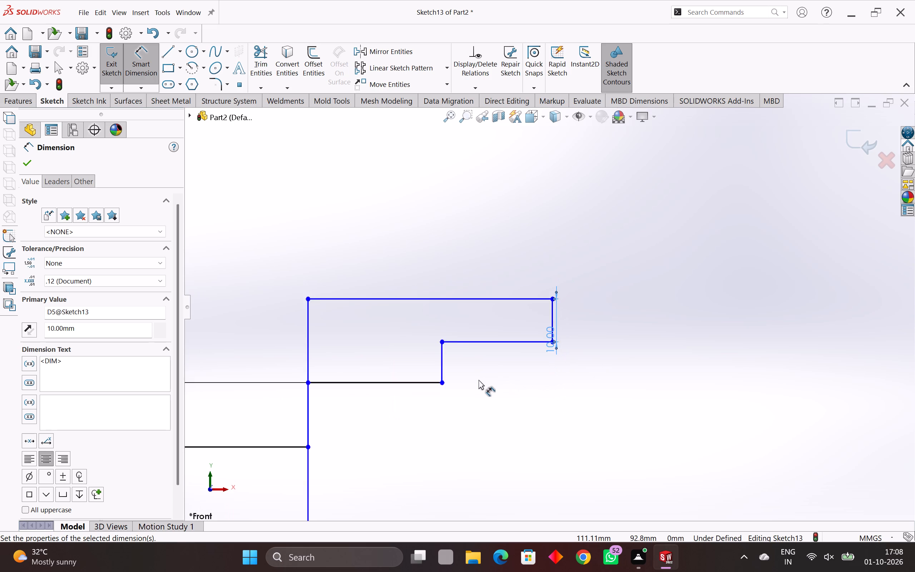
pyautogui.scroll(3, 458, 371)
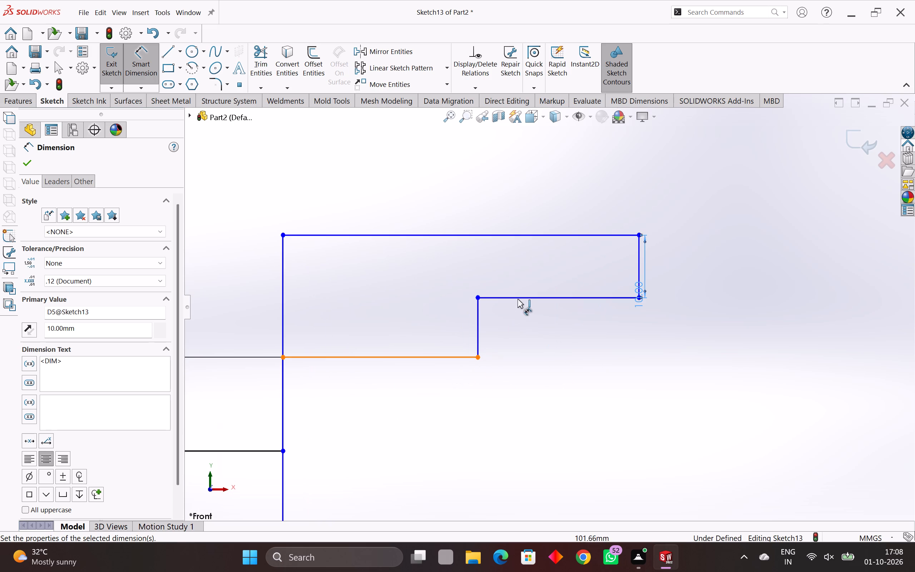
pyautogui.click(523, 300)
pyautogui.click(530, 339)
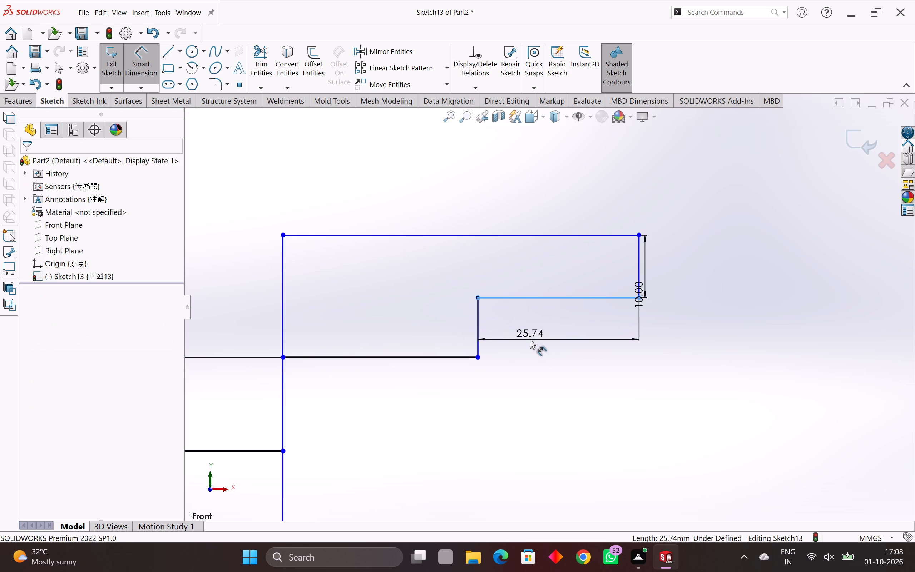
pyautogui.write('32')
pyautogui.press('Return')
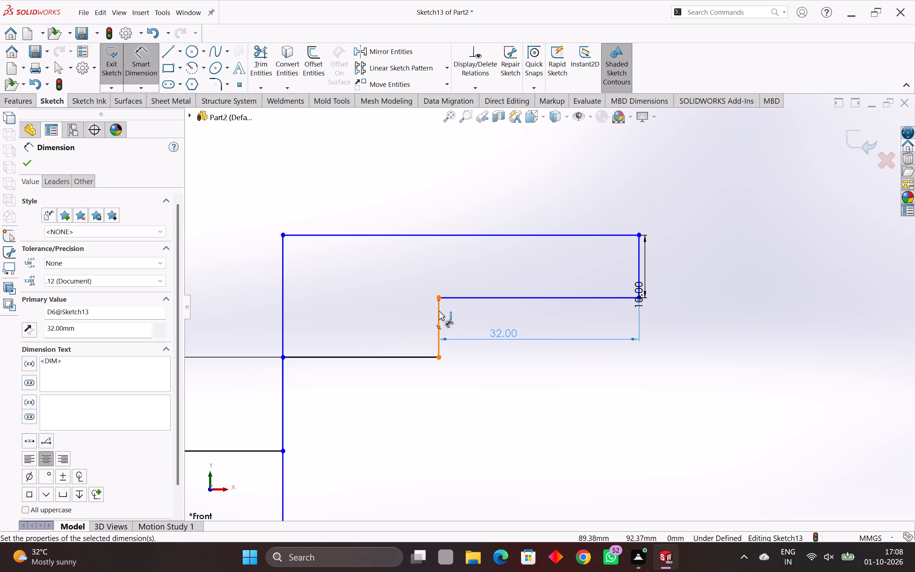
# Dimension the short riser between the fourth tread and the 32 mm ledge at 10 mm.
pyautogui.scroll(-4, 412, 378)
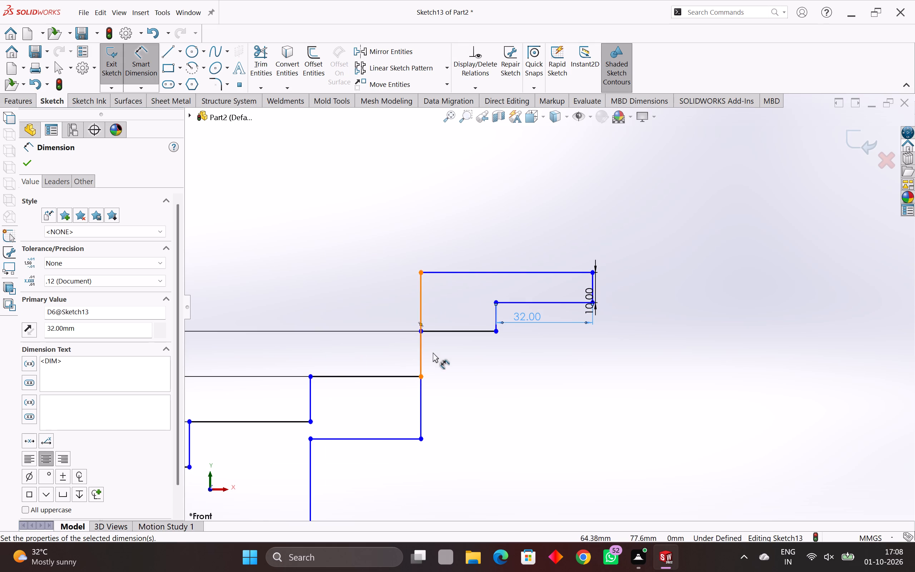
pyautogui.click(496, 314)
pyautogui.click(567, 345)
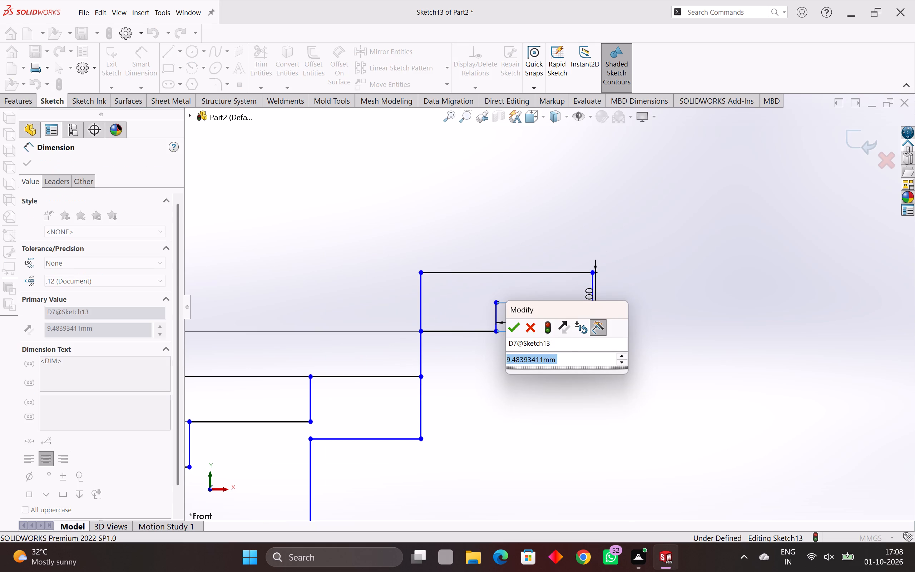
pyautogui.write('10')
pyautogui.press('Return')
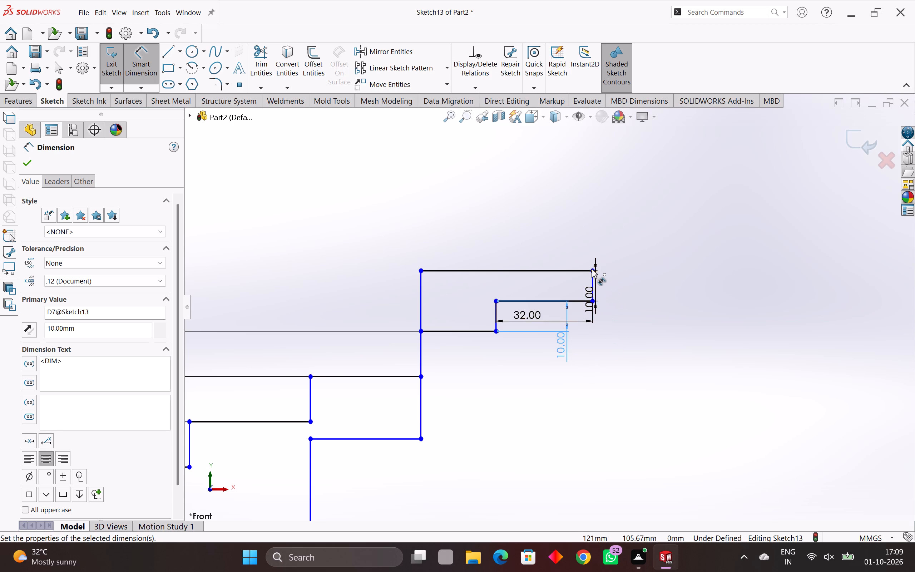
# Dimension the length of the profile's top horizontal line at 40 mm.
pyautogui.scroll(-1, 596, 320)
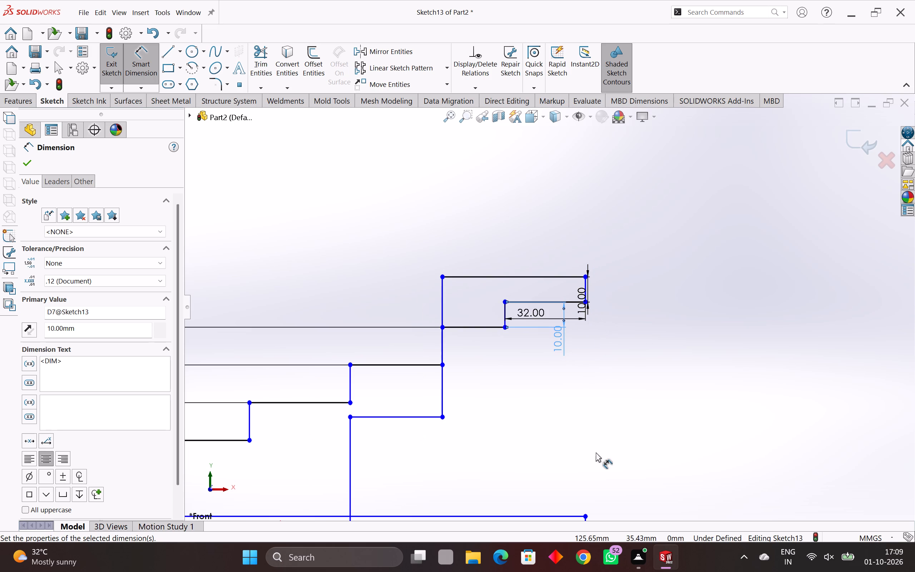
pyautogui.scroll(-1, 596, 452)
pyautogui.moveTo(544, 439); pyautogui.dragTo(596, 450, button='middle')
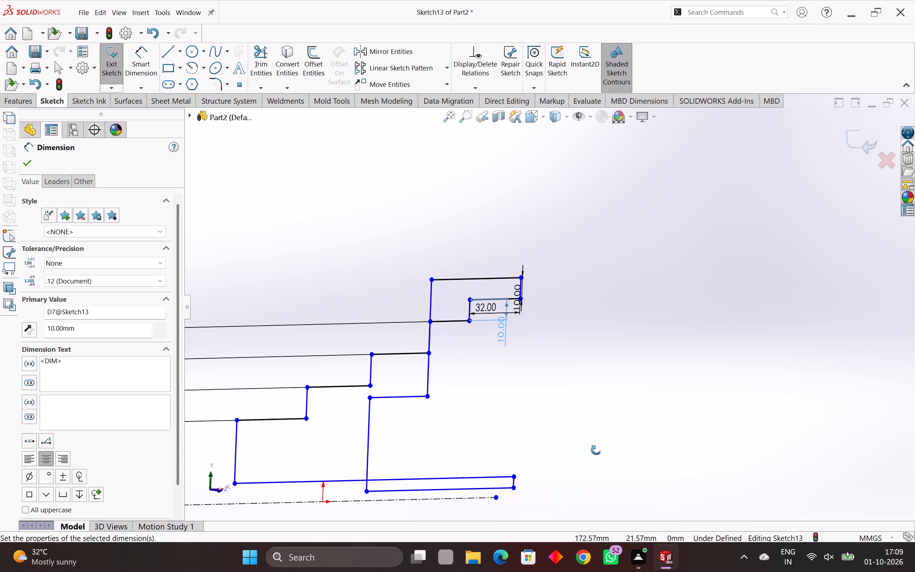
pyautogui.moveTo(596, 450); pyautogui.dragTo(557, 464, button='middle')
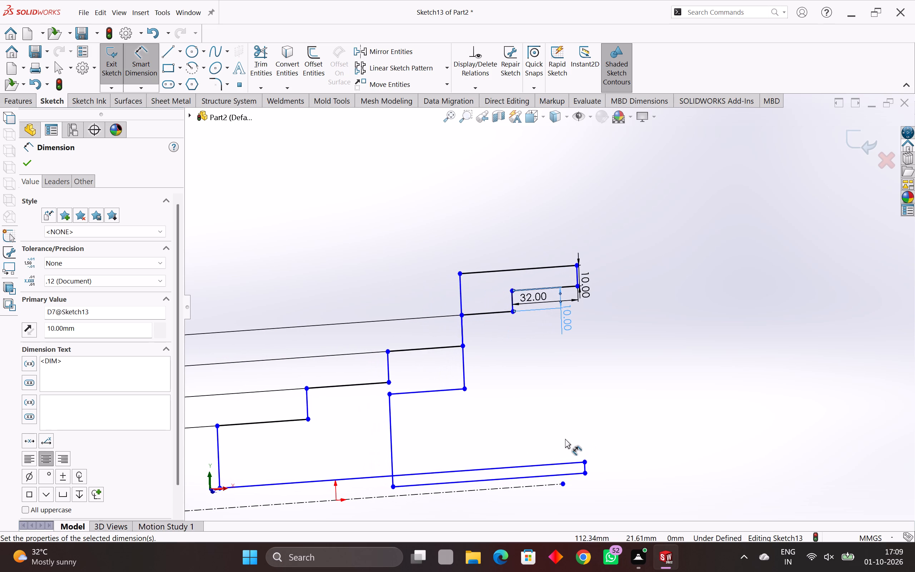
pyautogui.keyDown('ctrl'); pyautogui.moveTo(565, 439); pyautogui.dragTo(681, 373, button='middle'); pyautogui.keyUp('ctrl')
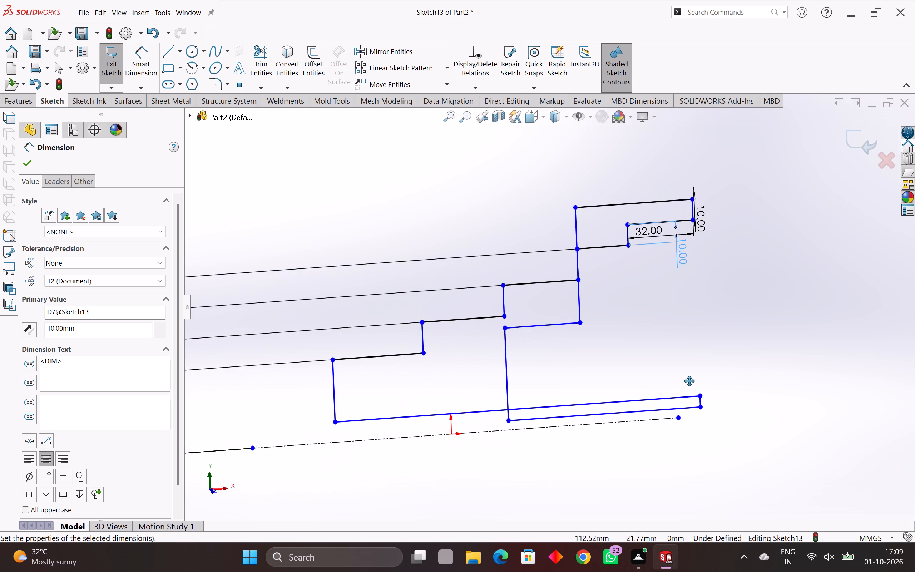
pyautogui.keyDown('ctrl'); pyautogui.moveTo(681, 373); pyautogui.dragTo(664, 384, button='middle'); pyautogui.keyUp('ctrl')
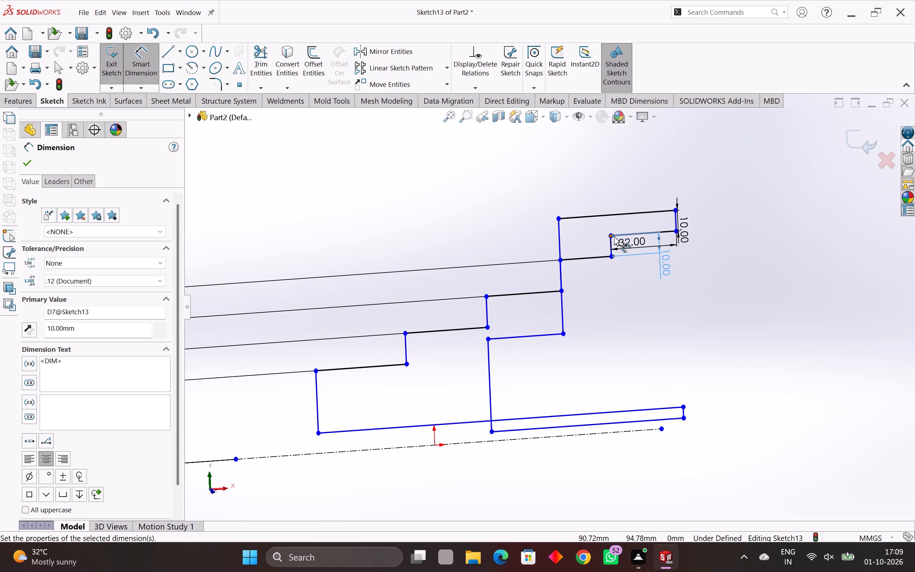
pyautogui.scroll(2, 615, 243)
pyautogui.scroll(-1, 624, 247)
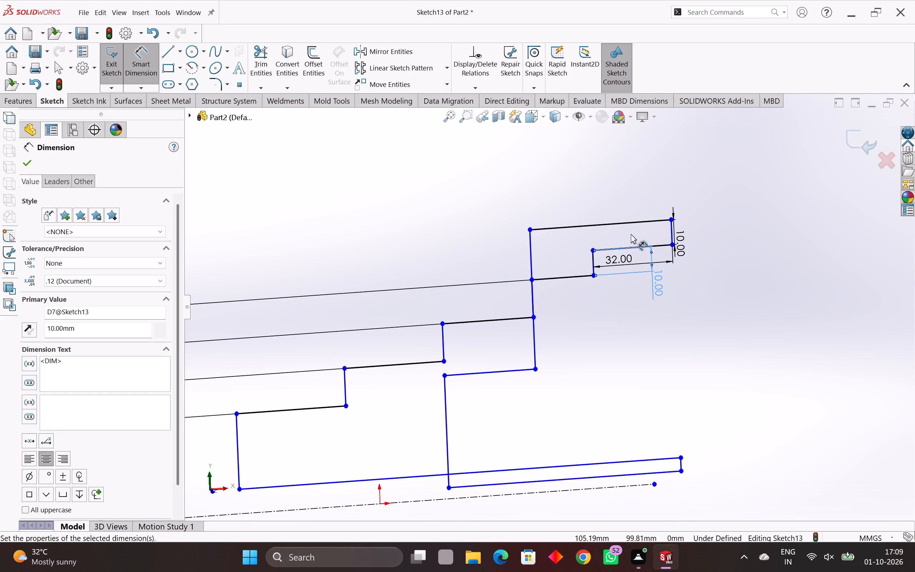
pyautogui.scroll(1, 630, 233)
pyautogui.scroll(-3, 630, 233)
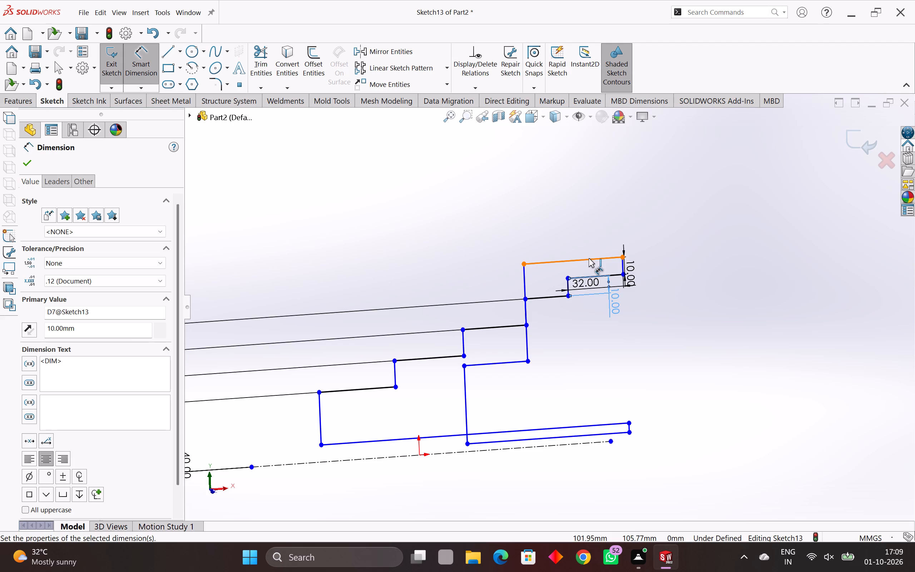
pyautogui.click(589, 258)
pyautogui.click(581, 221)
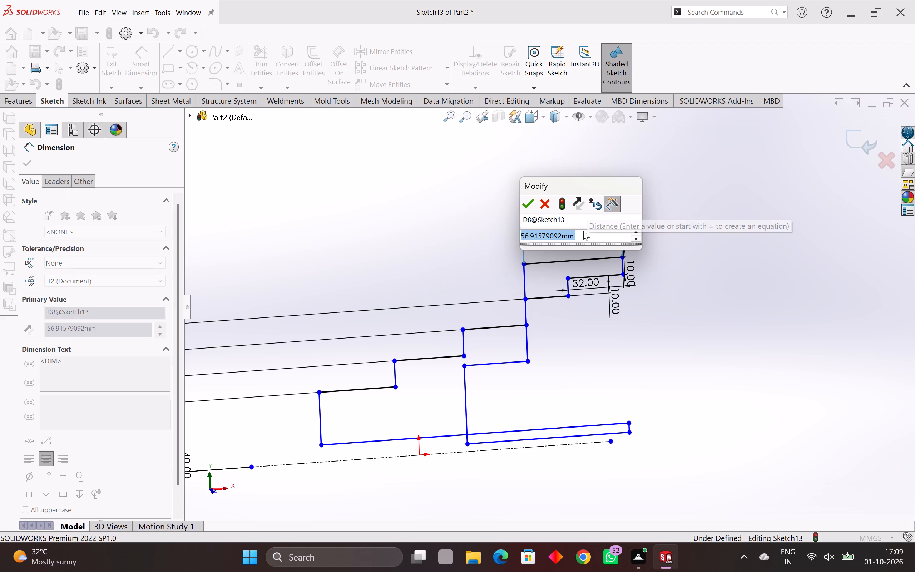
pyautogui.write('40')
pyautogui.press('Return')
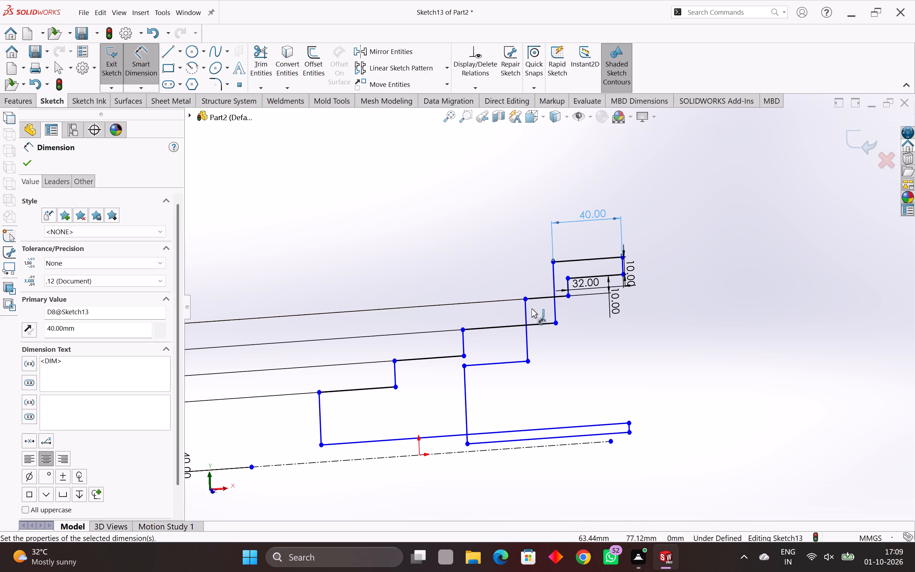
# Dimension the fourth tread's length at 40 mm and raise the dimension to about the level of the top line's dimension.
pyautogui.click(546, 296)
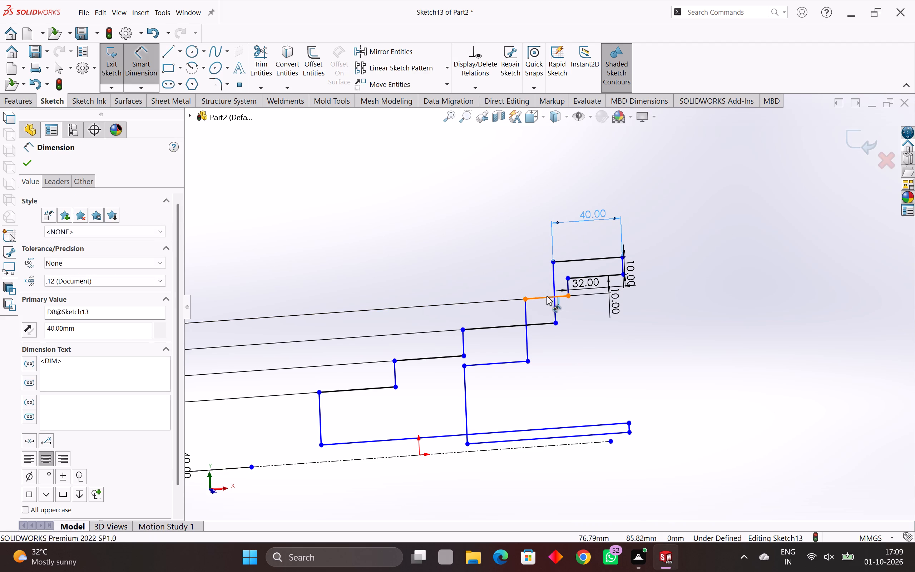
pyautogui.click(535, 246)
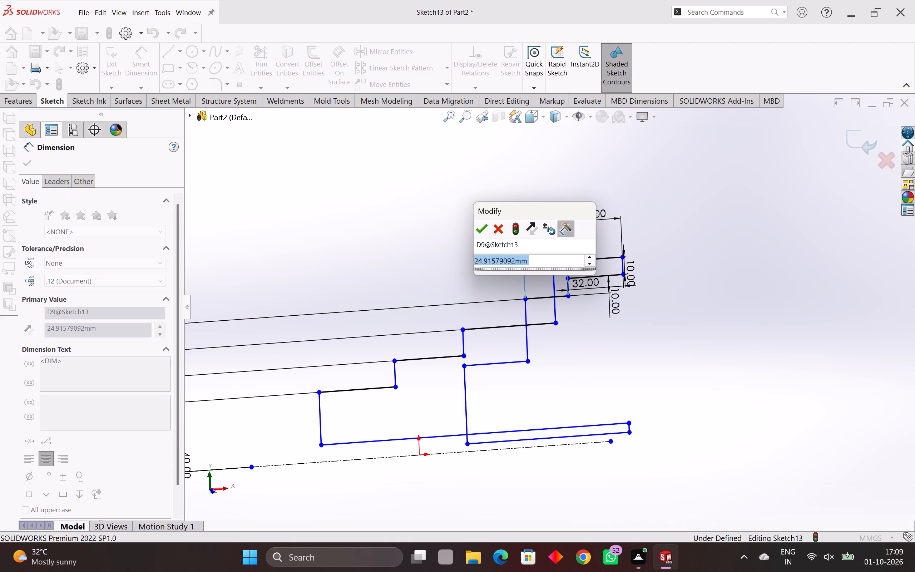
pyautogui.write('40')
pyautogui.press('Return')
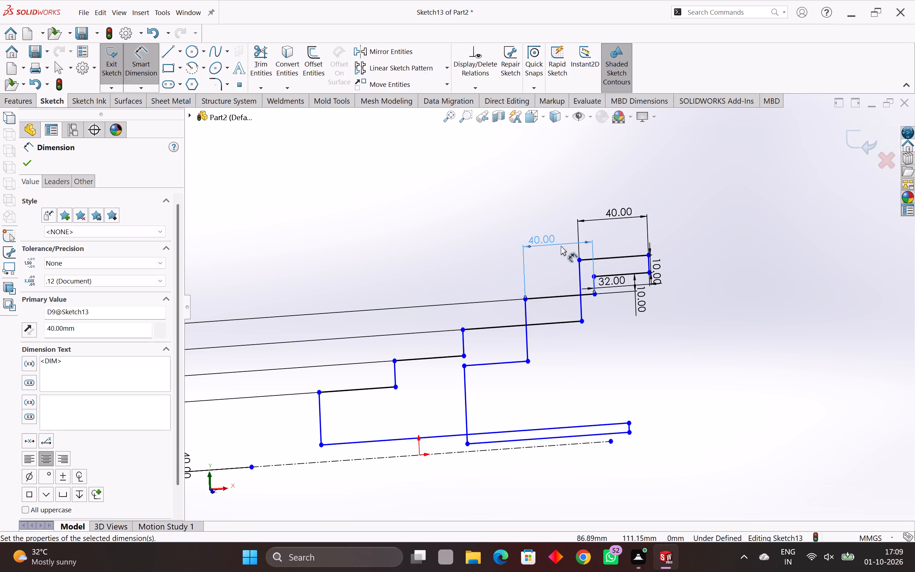
pyautogui.moveTo(561, 242); pyautogui.dragTo(558, 224)
pyautogui.moveTo(558, 224); pyautogui.dragTo(558, 220)
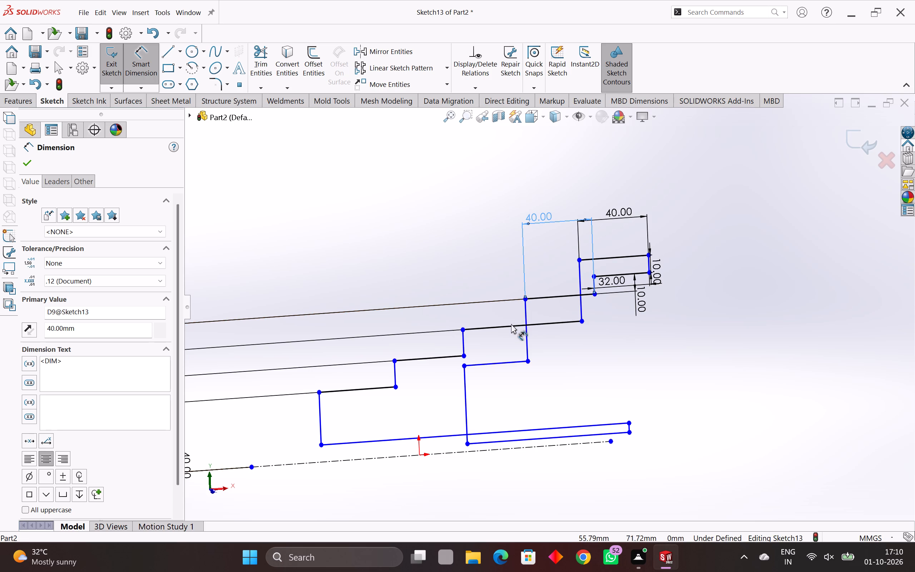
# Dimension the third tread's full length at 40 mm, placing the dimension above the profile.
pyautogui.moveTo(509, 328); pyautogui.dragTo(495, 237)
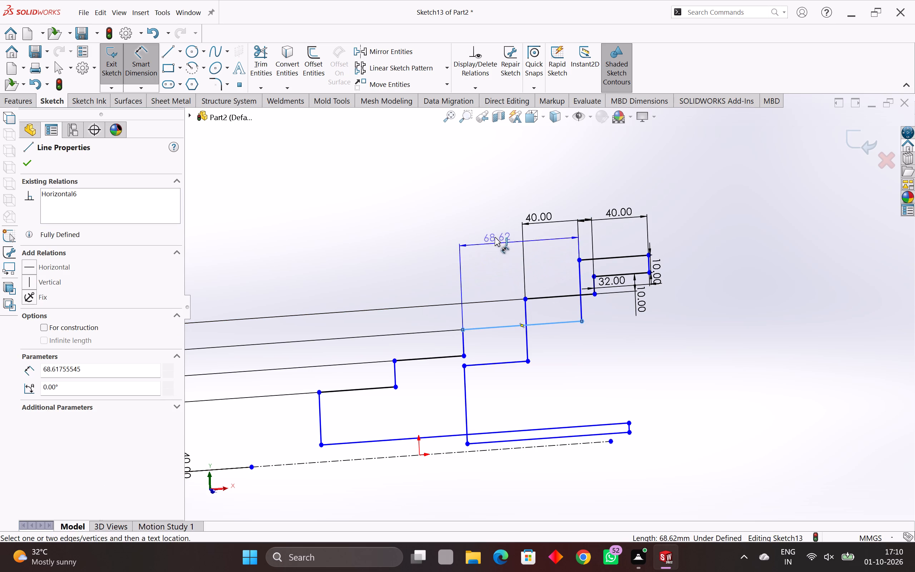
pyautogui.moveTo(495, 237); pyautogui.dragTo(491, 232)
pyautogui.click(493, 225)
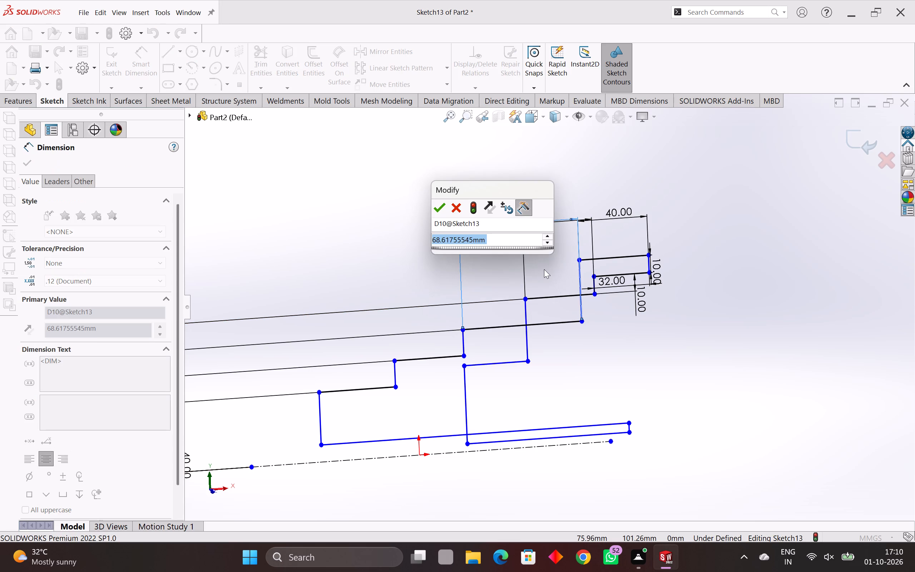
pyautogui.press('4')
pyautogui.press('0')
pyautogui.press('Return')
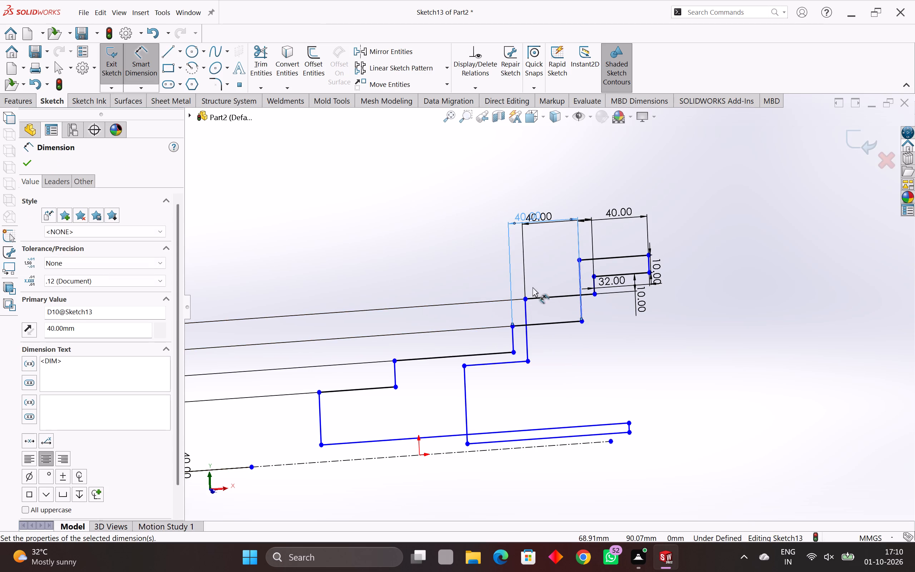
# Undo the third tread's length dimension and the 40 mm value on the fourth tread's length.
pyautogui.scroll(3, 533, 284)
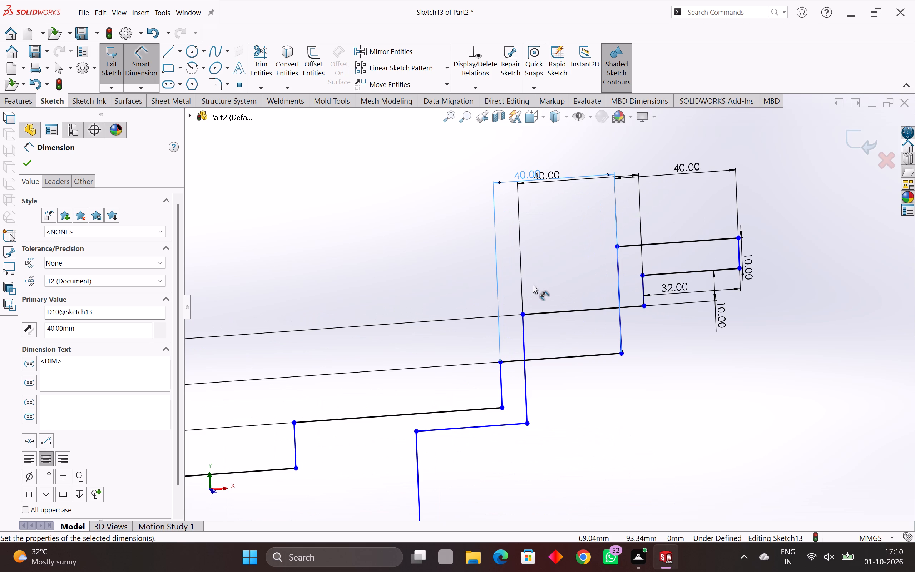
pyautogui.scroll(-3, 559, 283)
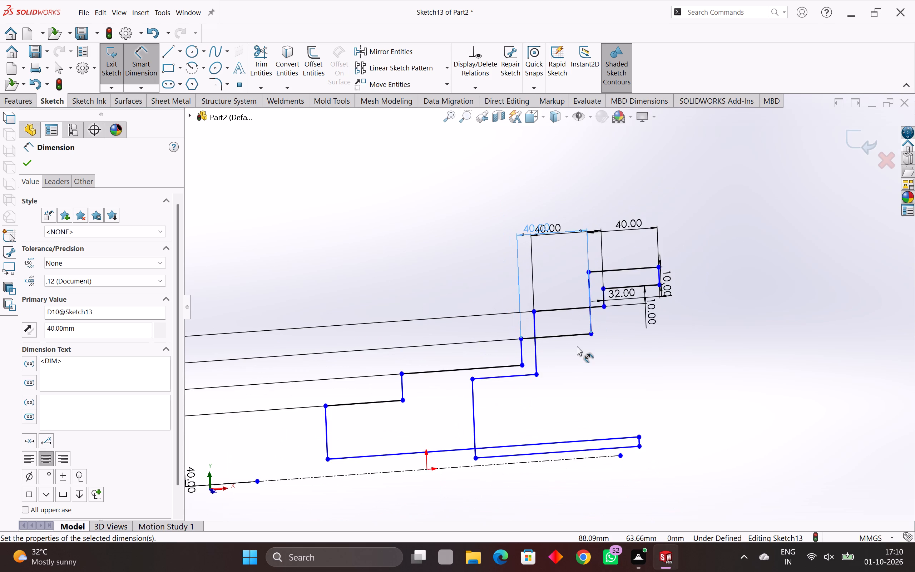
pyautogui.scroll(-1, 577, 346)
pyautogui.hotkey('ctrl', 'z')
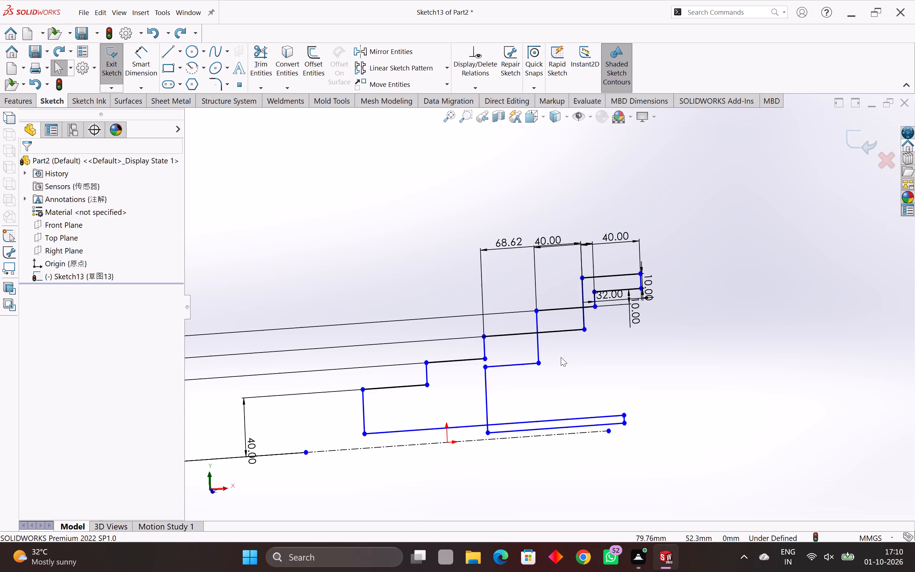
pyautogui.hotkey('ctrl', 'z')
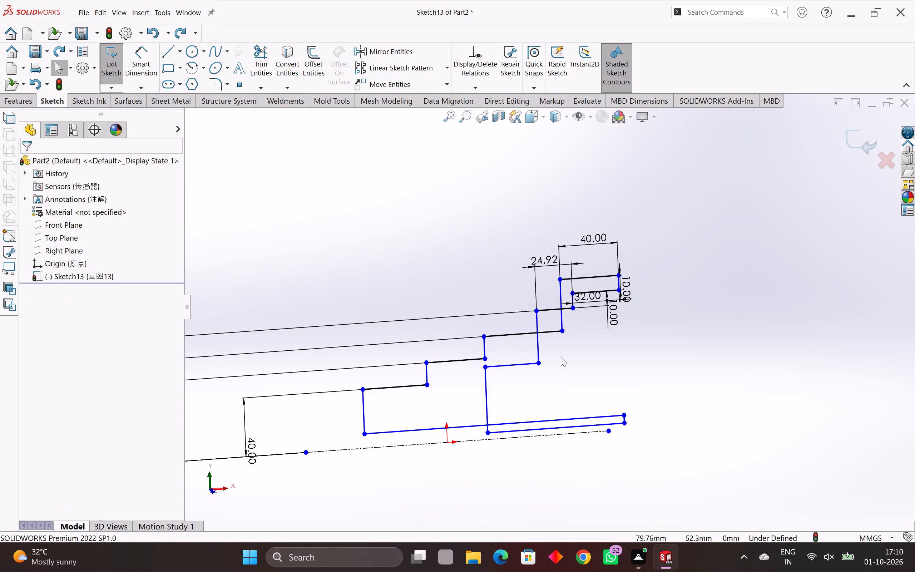
# Move the fourth tread's length dimension up beside the top line's dimension and set it to 40 mm.
pyautogui.moveTo(547, 261); pyautogui.dragTo(535, 244)
pyautogui.doubleClick(535, 244)
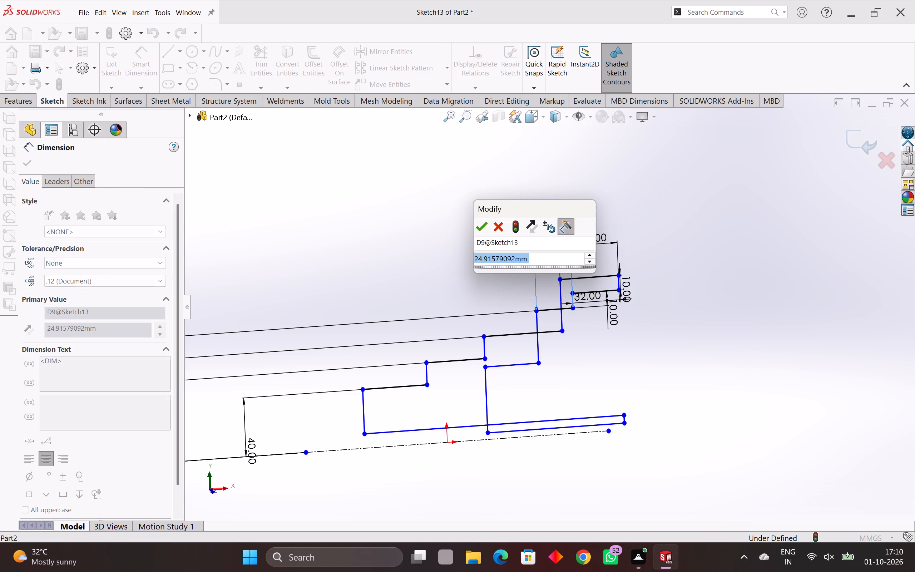
pyautogui.write('40')
pyautogui.press('Return')
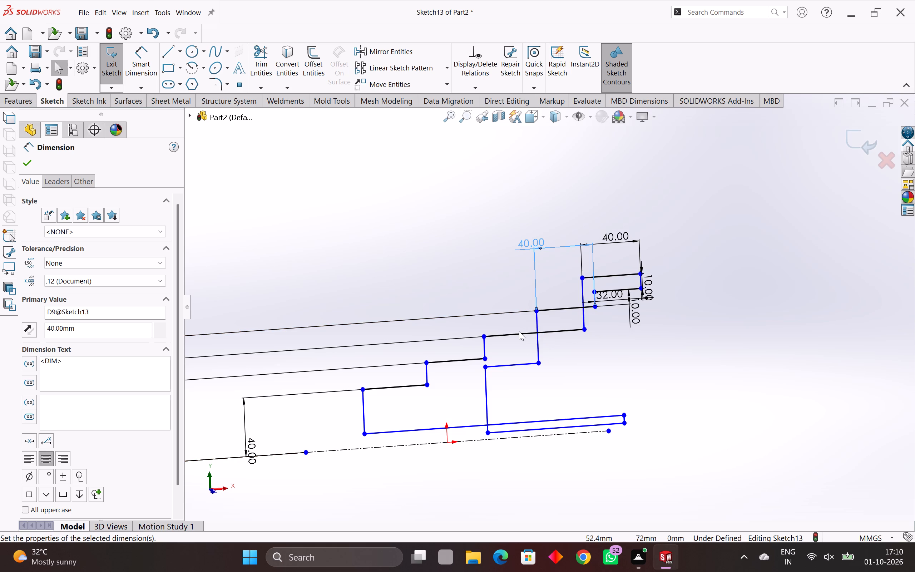
pyautogui.press('space')
pyautogui.press('Escape')
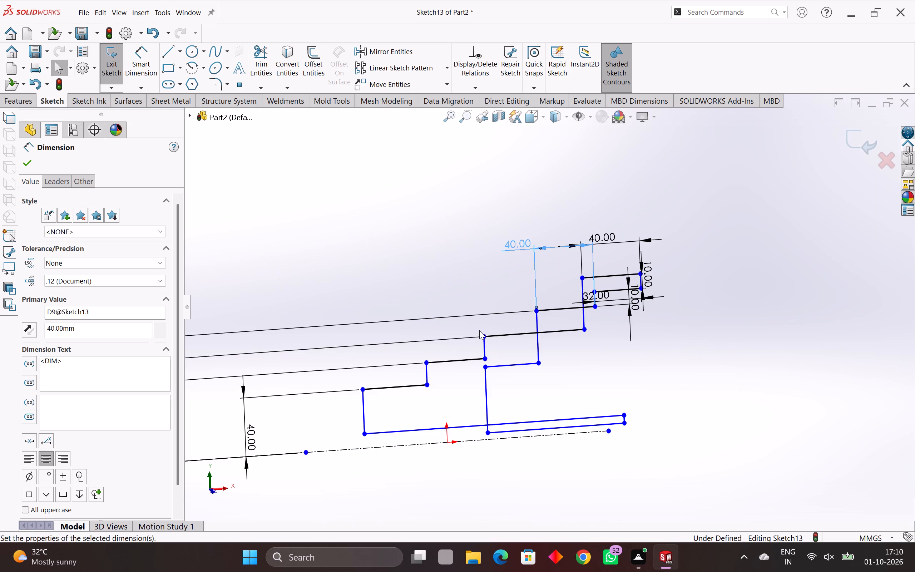
# Dimension the horizontal distance between the inner endpoints of the third and fourth treads at 40 mm, aligning it with the neighbouring dimension.
pyautogui.click(133, 60)
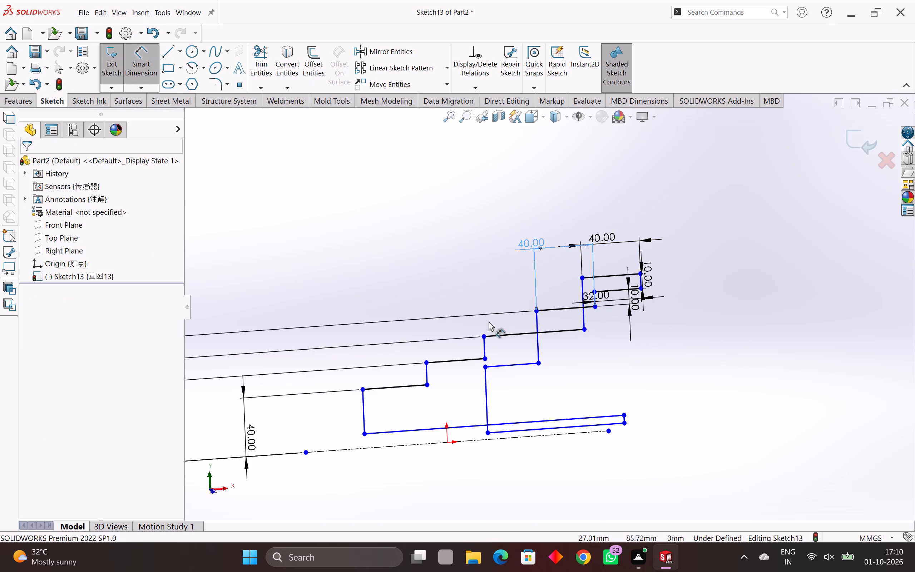
pyautogui.scroll(1, 548, 323)
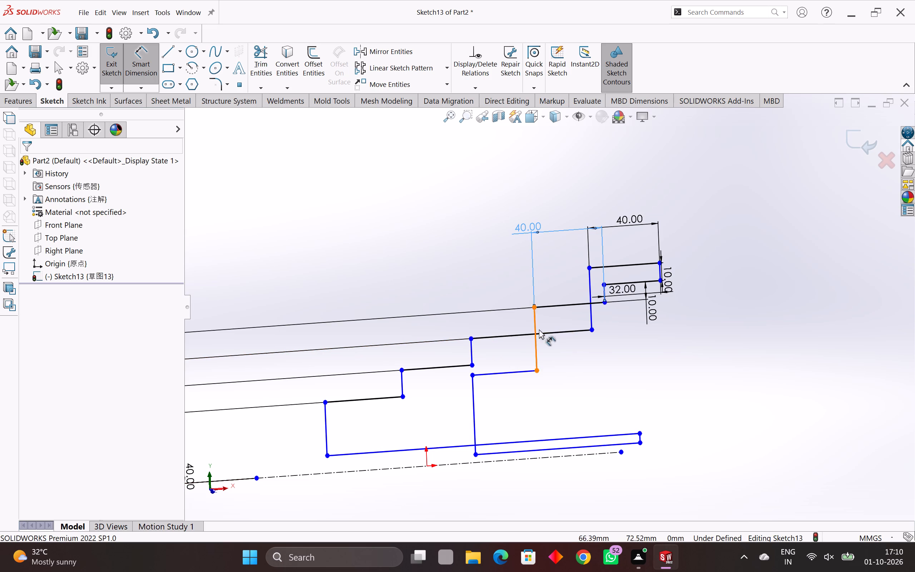
pyautogui.click(533, 307)
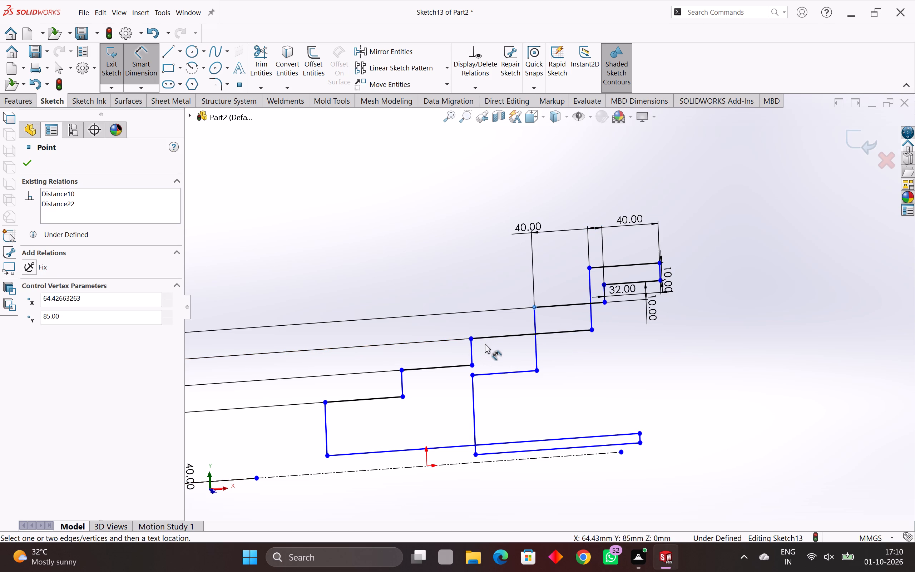
pyautogui.click(472, 337)
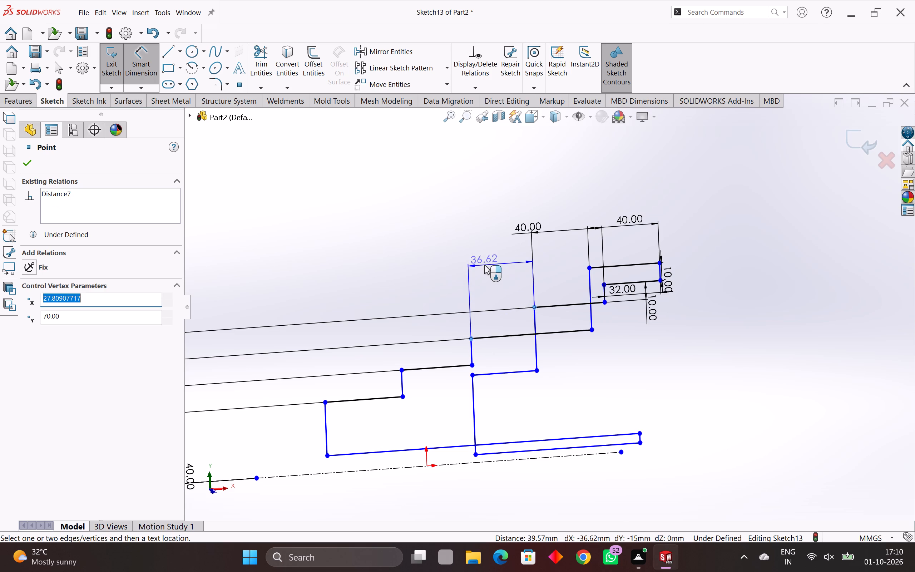
pyautogui.click(481, 245)
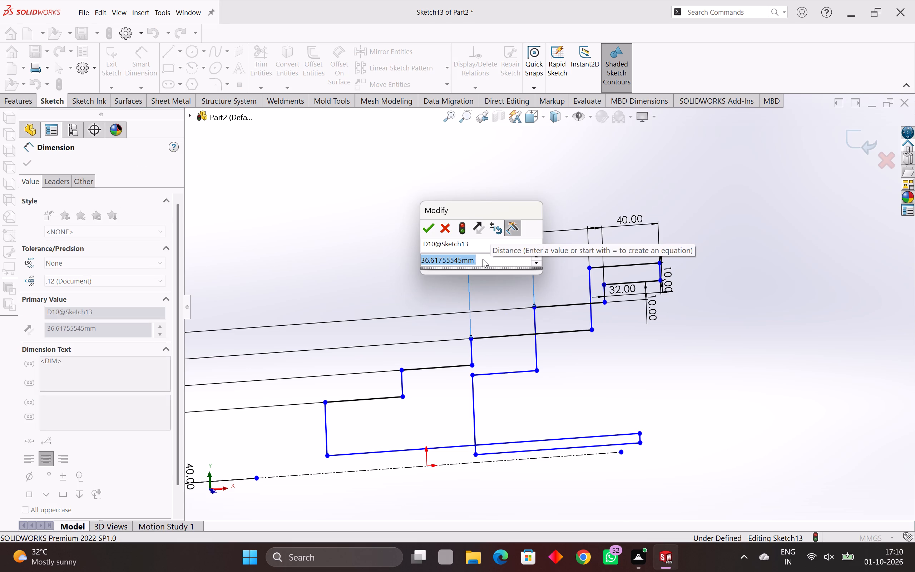
pyautogui.write('40')
pyautogui.press('Return')
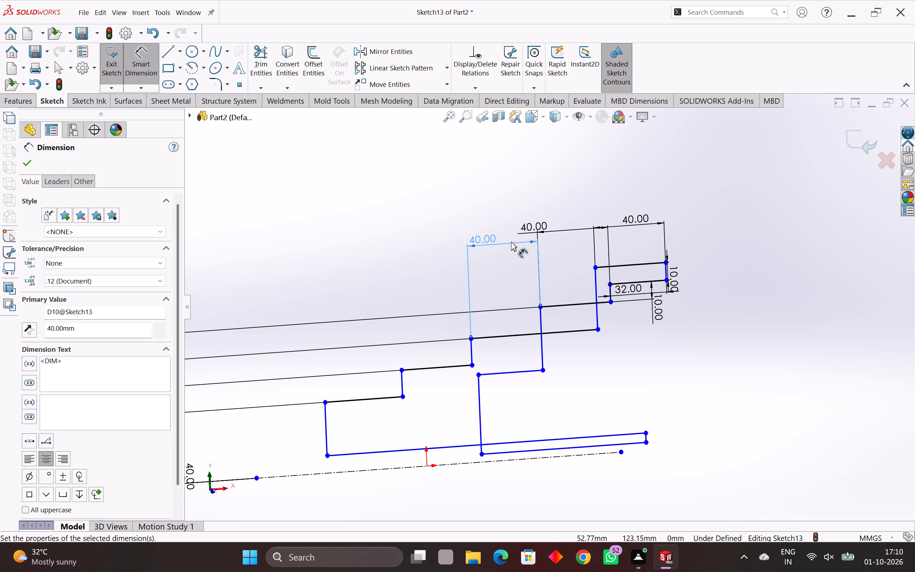
pyautogui.moveTo(511, 241); pyautogui.dragTo(509, 232)
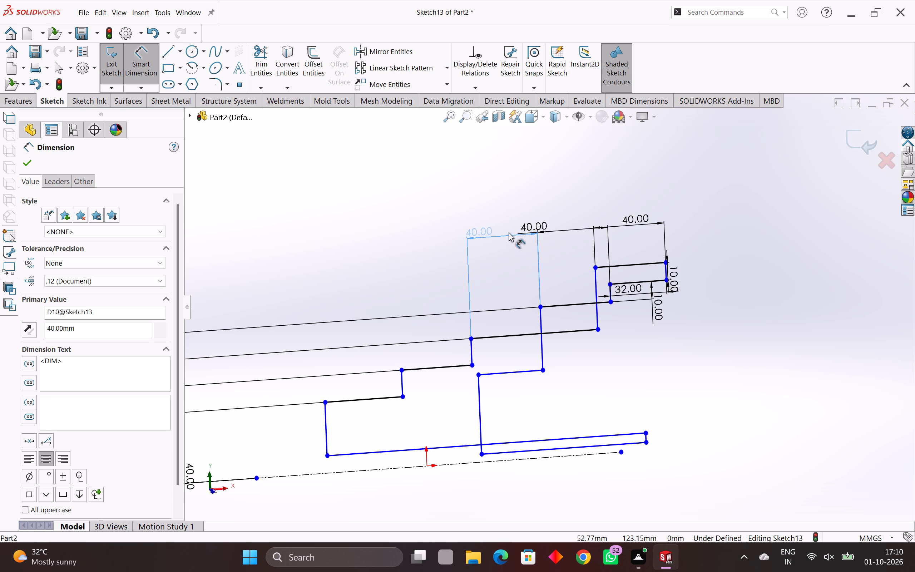
pyautogui.moveTo(509, 232); pyautogui.dragTo(512, 235)
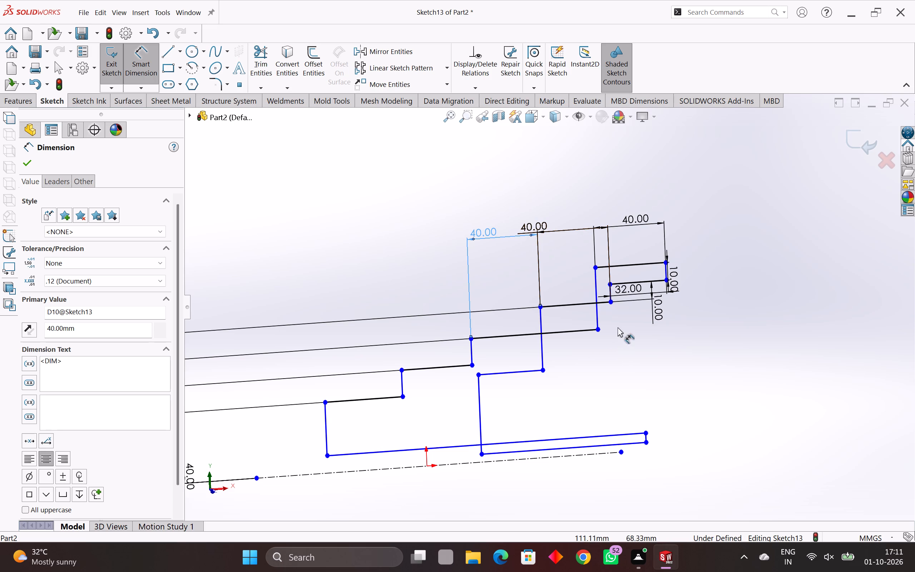
# Dimension the second tread's length at 40 mm, placing the dimension above the profile in line with the neighbouring ones.
pyautogui.scroll(1, 613, 319)
pyautogui.click(510, 215)
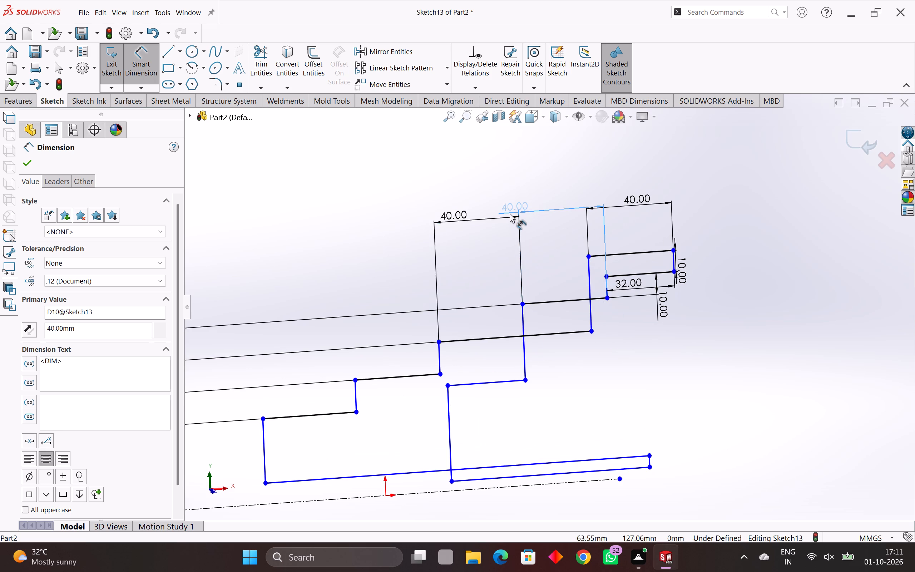
pyautogui.scroll(-1, 480, 299)
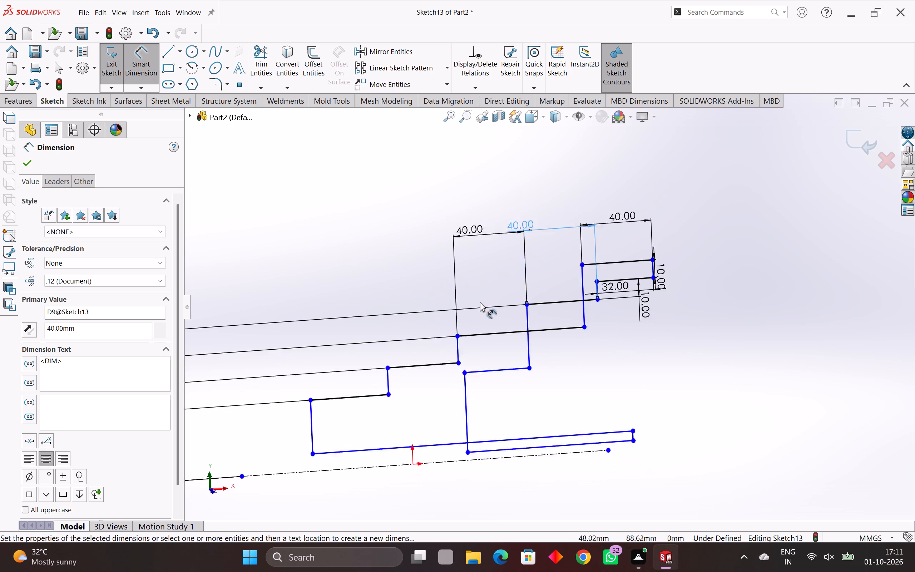
pyautogui.scroll(-1, 480, 302)
pyautogui.scroll(2, 452, 355)
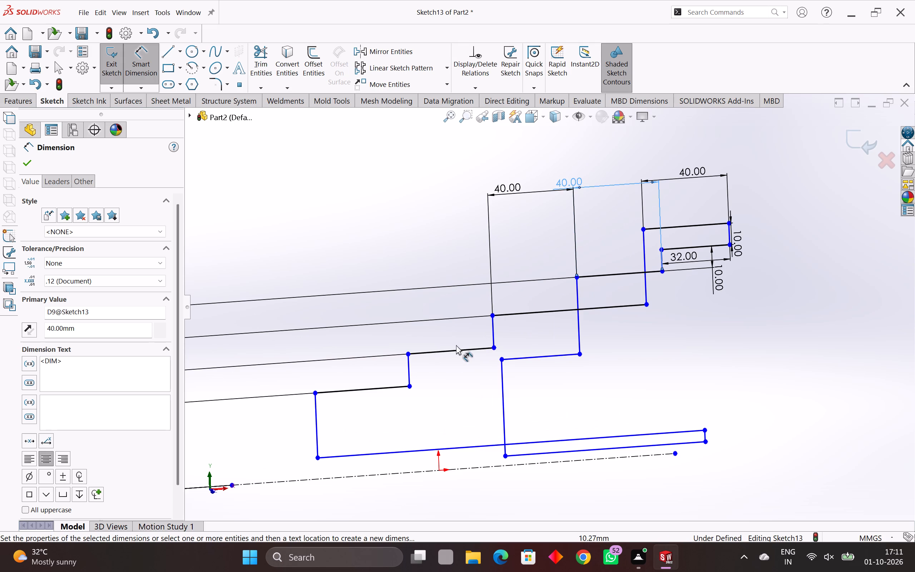
pyautogui.click(451, 350)
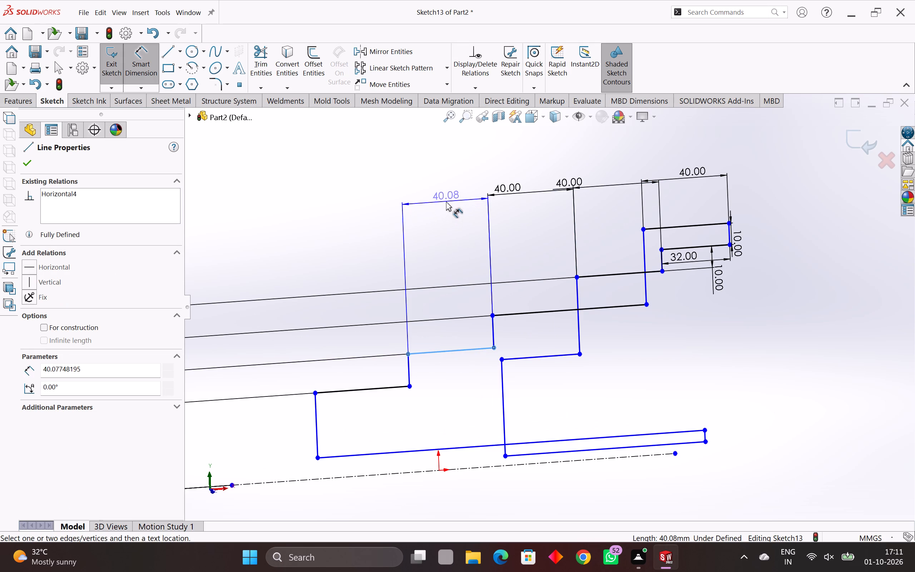
pyautogui.click(448, 198)
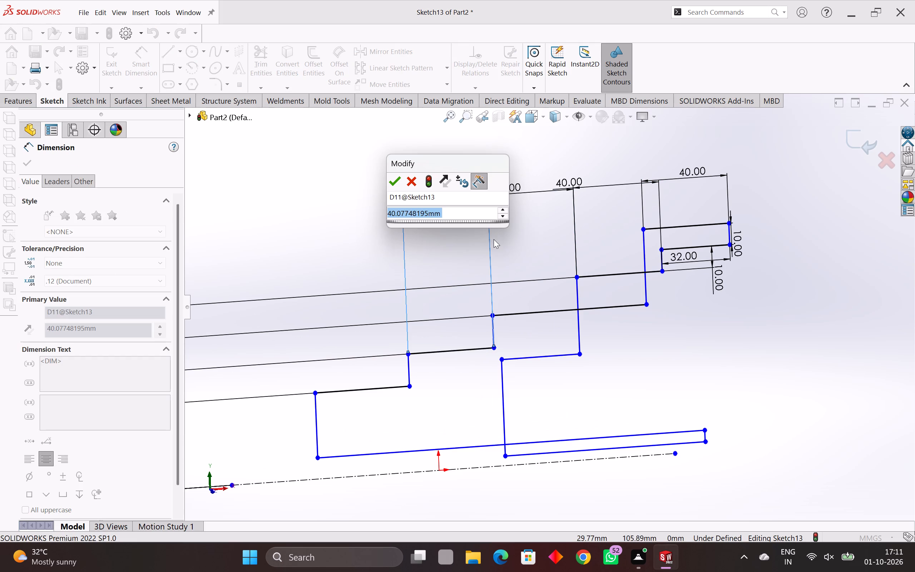
pyautogui.press('4')
pyautogui.press('0')
pyautogui.press('Return')
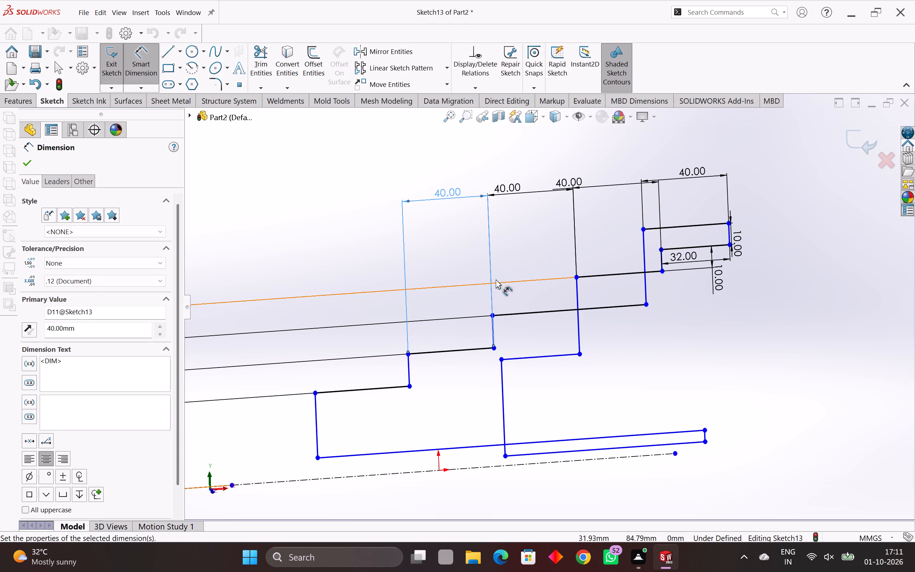
# Dimension the lowest tread's length at 40 mm, aligning it with the row of dimensions above the profile.
pyautogui.click(365, 388)
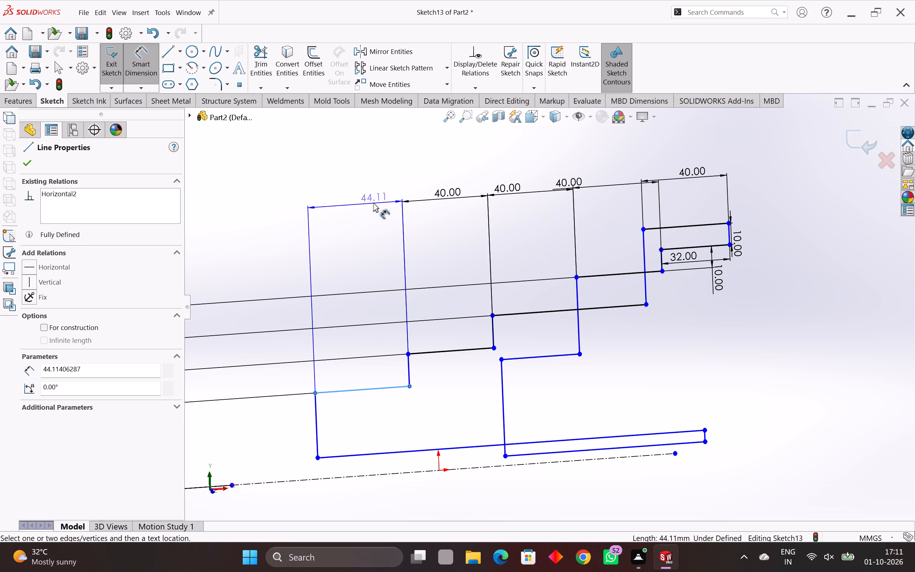
pyautogui.click(373, 204)
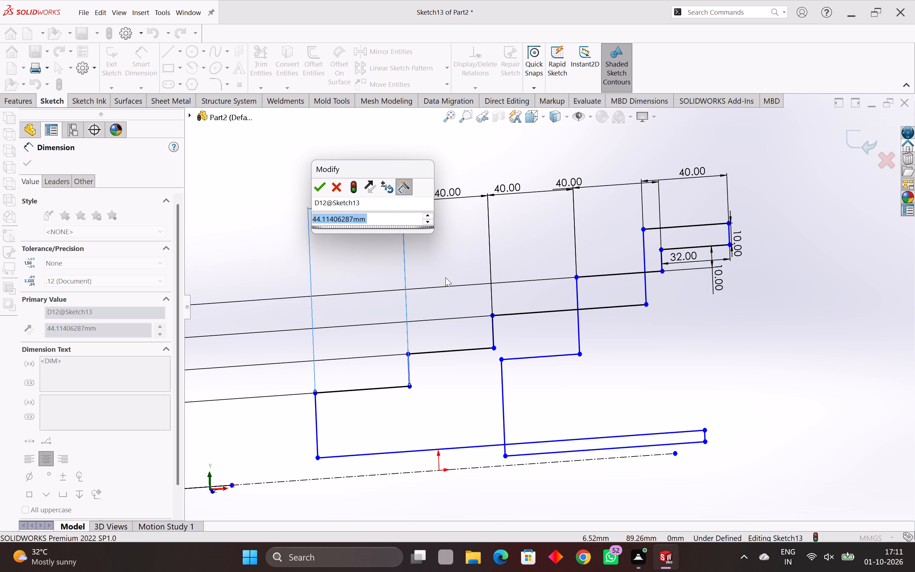
pyautogui.write('40')
pyautogui.press('Return')
pyautogui.scroll(-1, 440, 252)
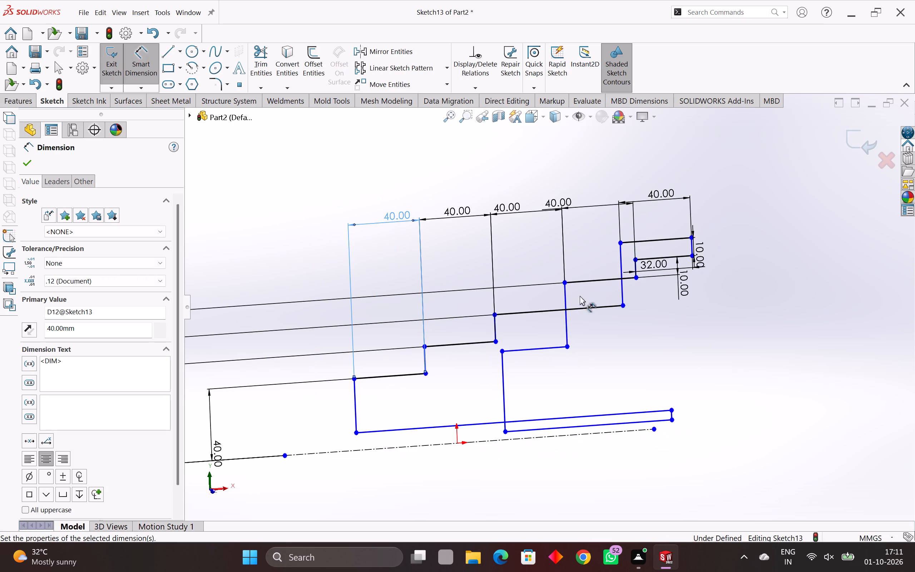
pyautogui.scroll(1, 687, 312)
pyautogui.scroll(2, 632, 290)
pyautogui.press('Escape')
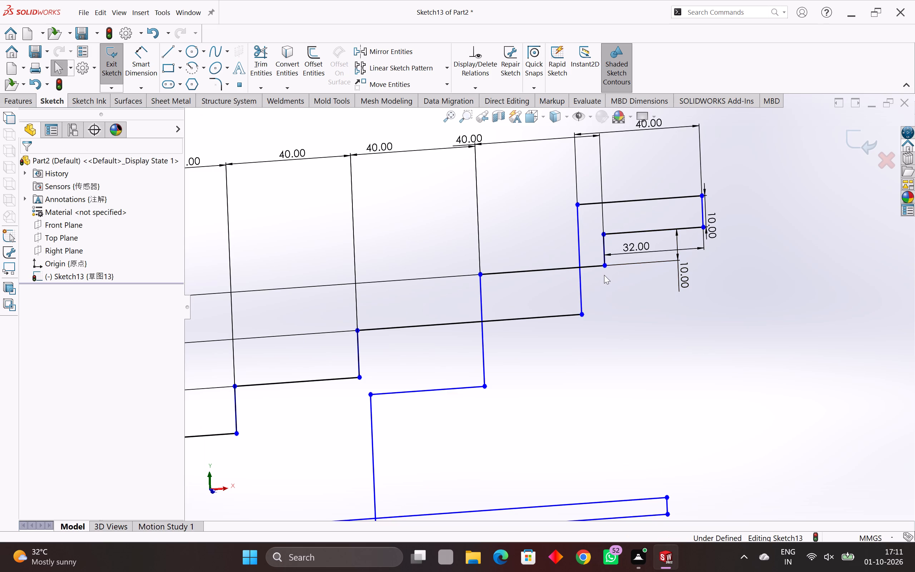
# Examine the dimensioned stepped profile, including the small end portion beneath the top line and the lower outline.
pyautogui.scroll(-5, 605, 275)
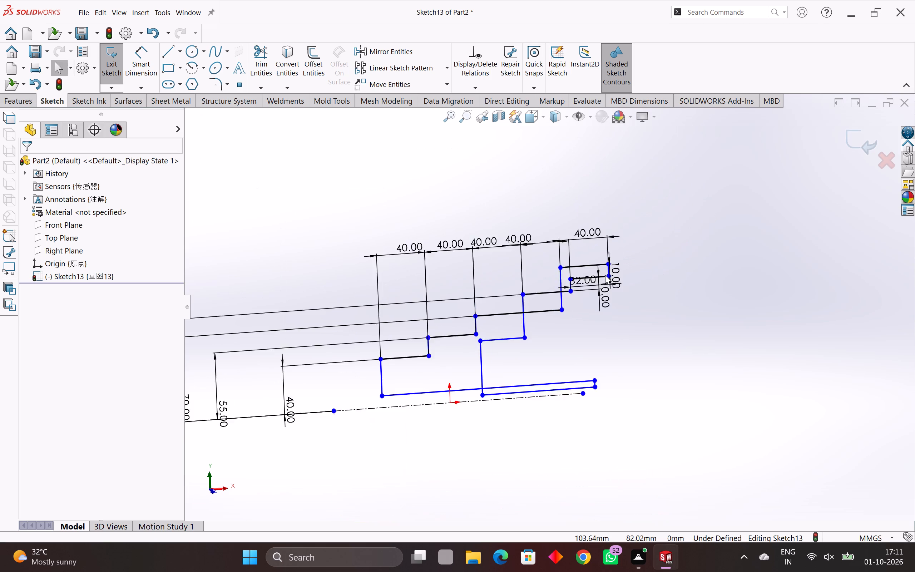
pyautogui.scroll(-3, 605, 275)
pyautogui.scroll(3, 579, 369)
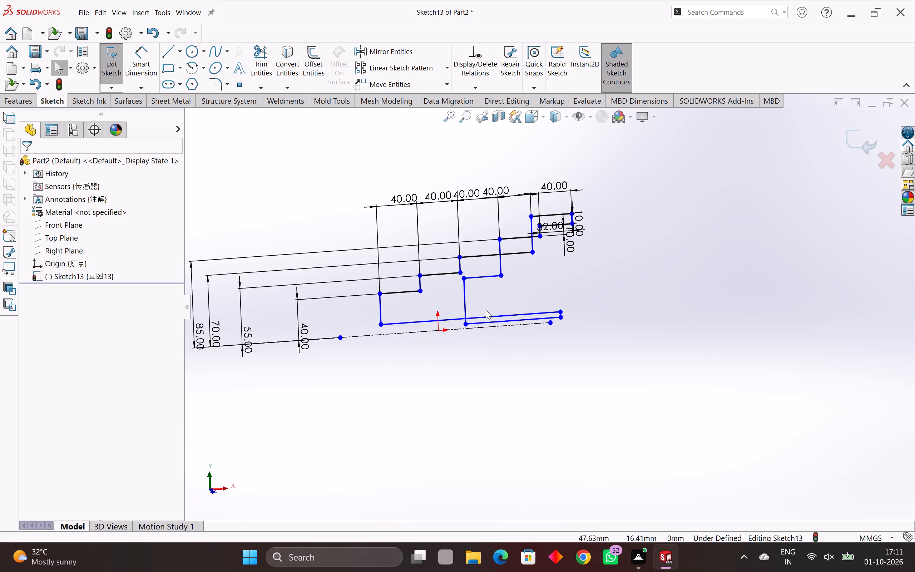
pyautogui.scroll(1, 577, 209)
pyautogui.scroll(1, 556, 238)
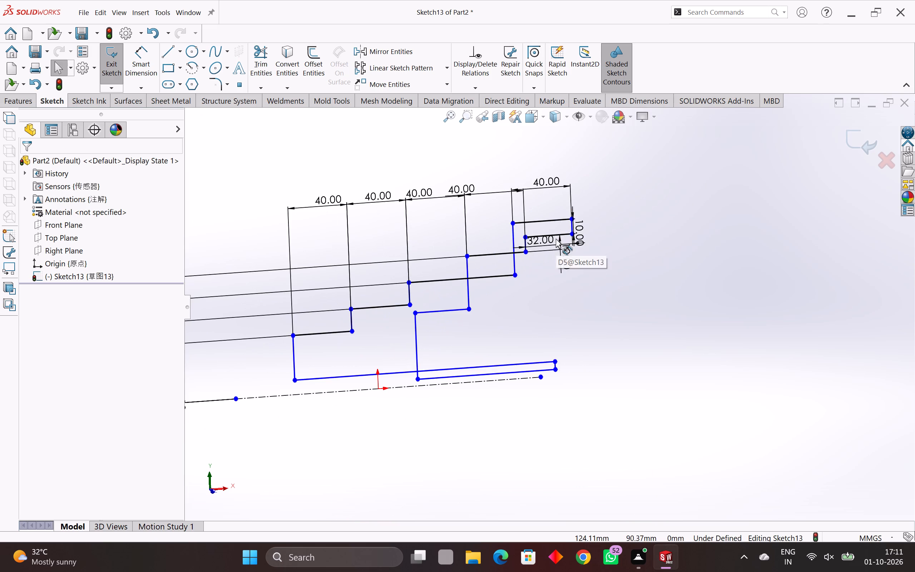
pyautogui.scroll(6, 555, 251)
pyautogui.scroll(-3, 496, 295)
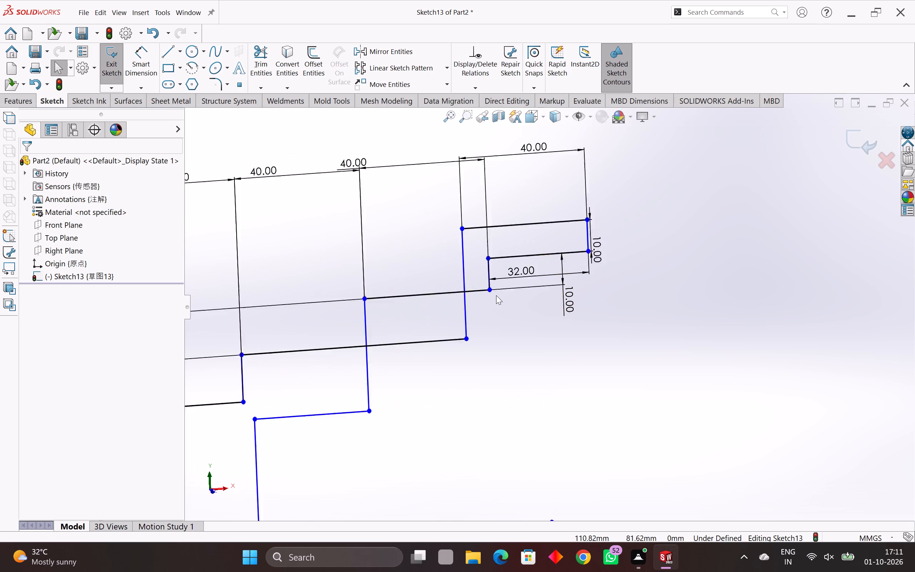
pyautogui.scroll(-3, 481, 304)
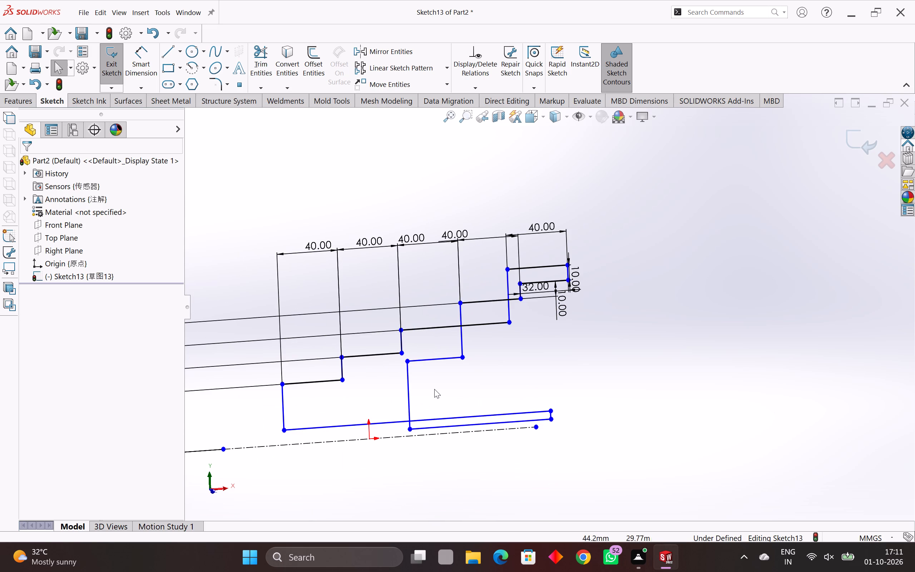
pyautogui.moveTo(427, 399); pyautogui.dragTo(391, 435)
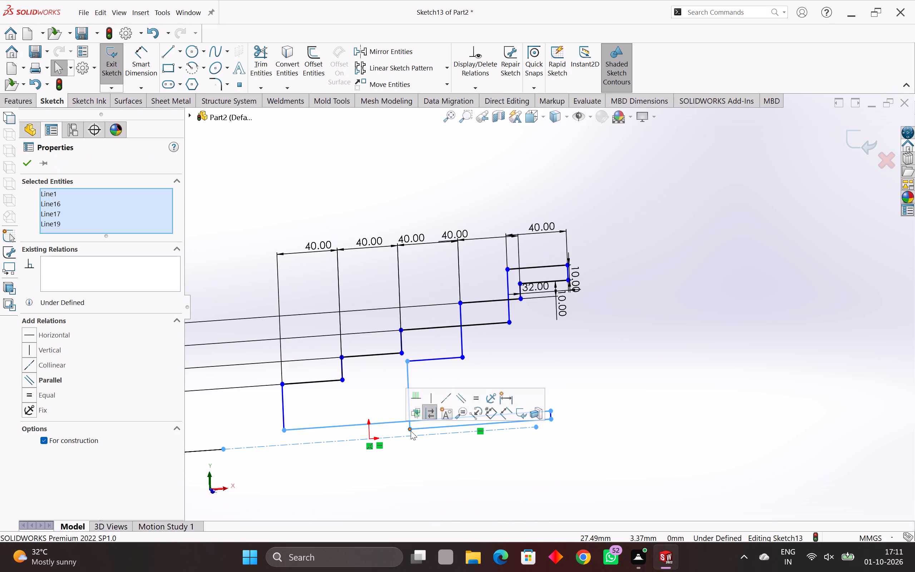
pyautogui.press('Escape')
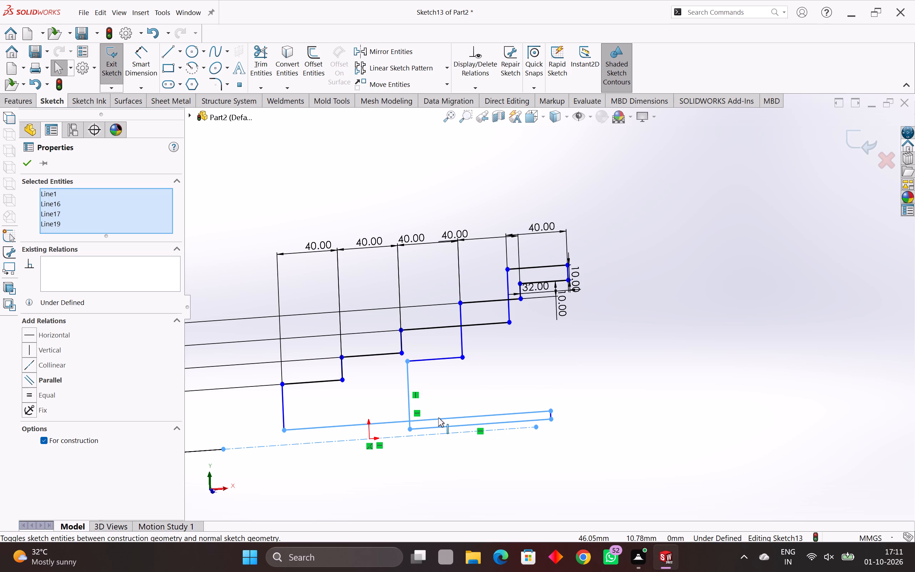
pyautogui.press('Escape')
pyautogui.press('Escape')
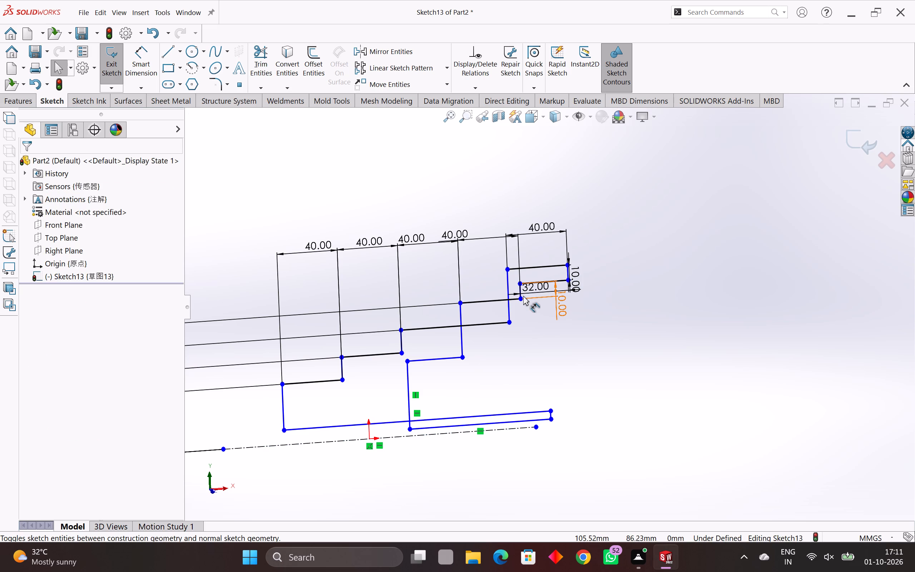
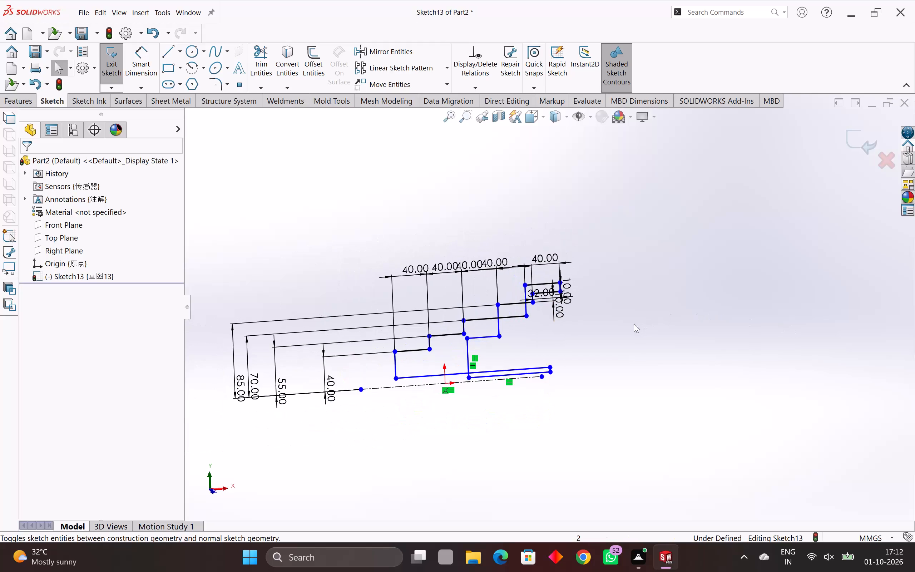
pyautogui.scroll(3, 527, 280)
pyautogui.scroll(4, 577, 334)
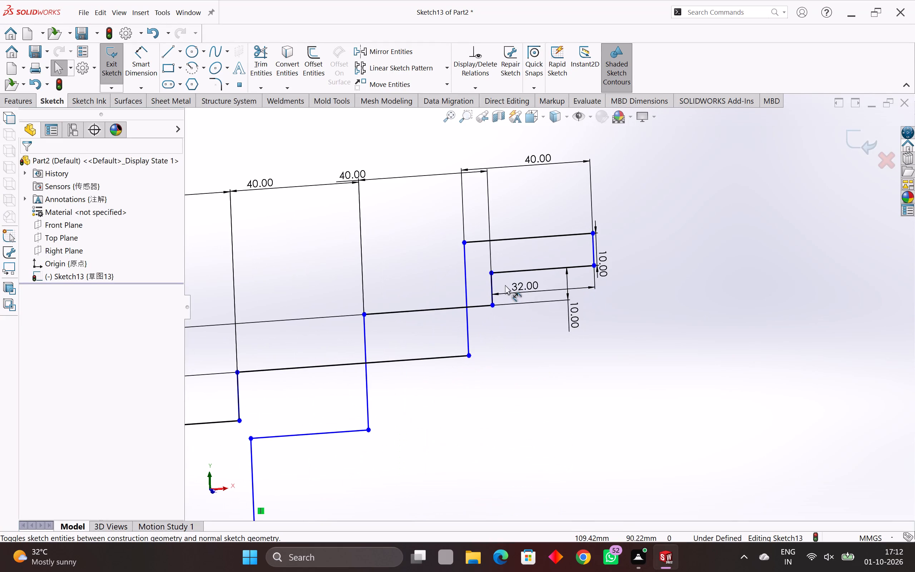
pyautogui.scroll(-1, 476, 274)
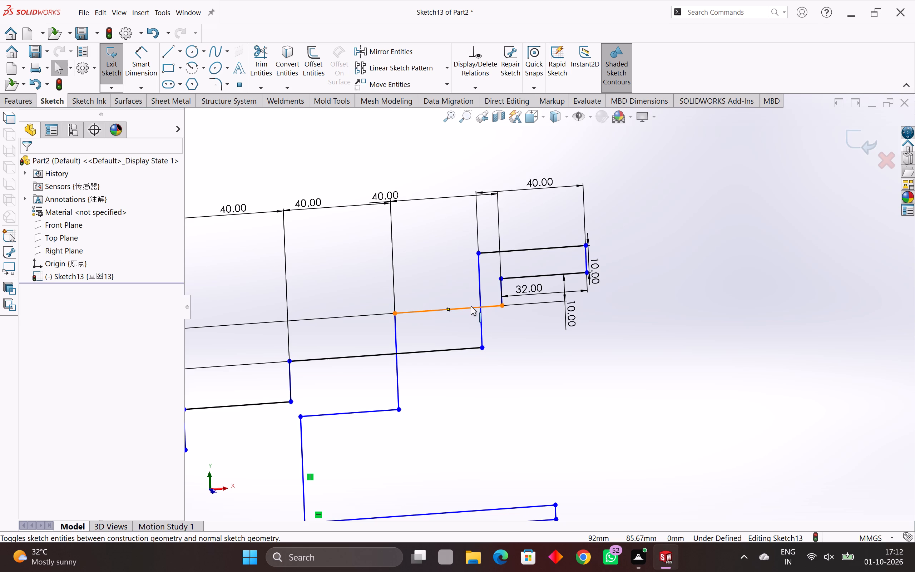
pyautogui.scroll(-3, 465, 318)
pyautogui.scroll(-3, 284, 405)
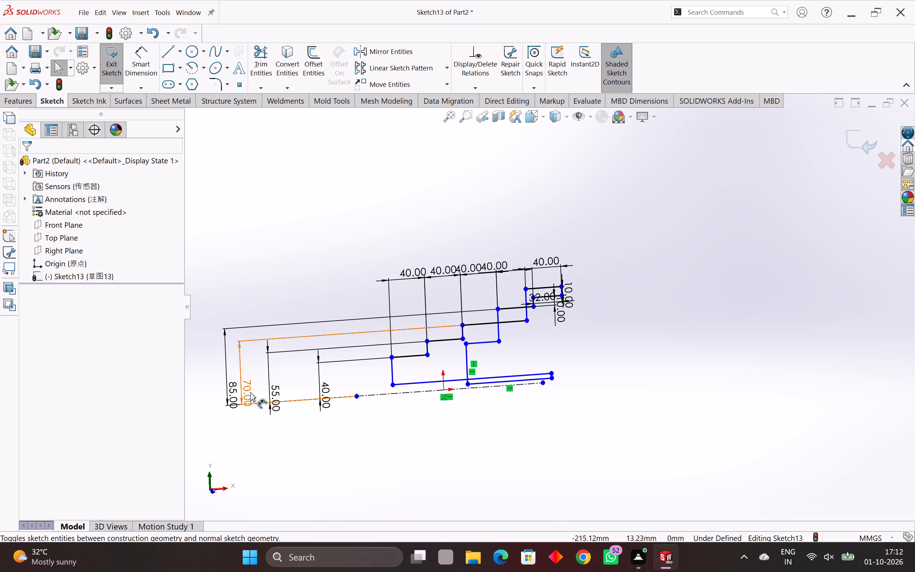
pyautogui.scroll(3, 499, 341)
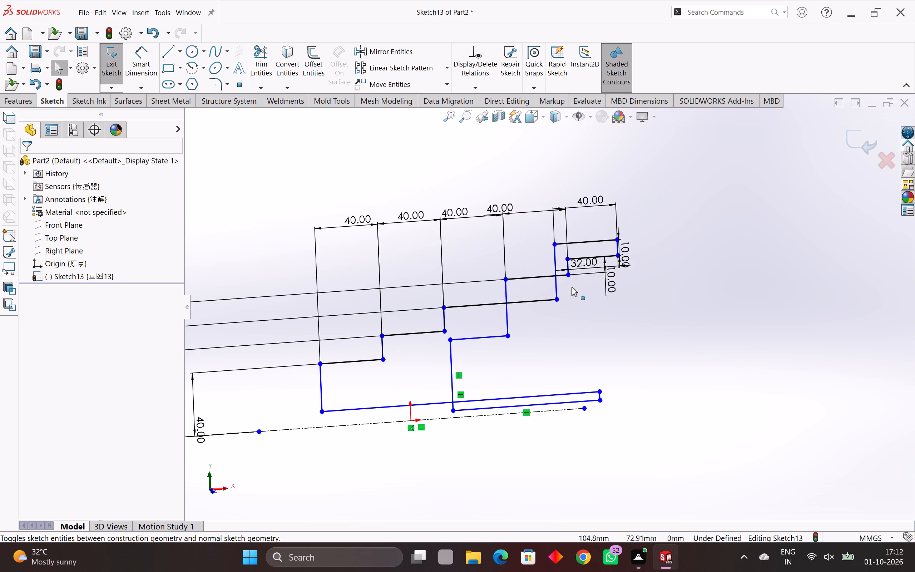
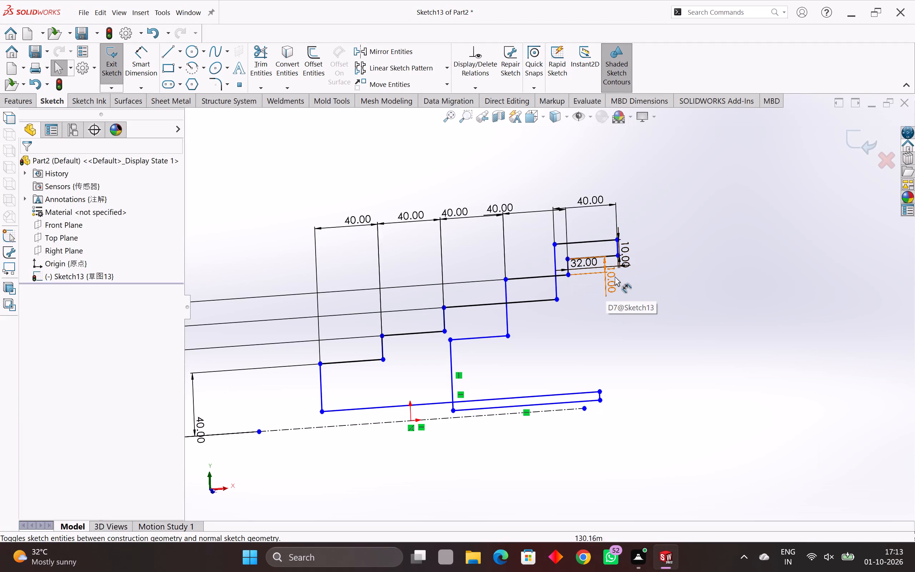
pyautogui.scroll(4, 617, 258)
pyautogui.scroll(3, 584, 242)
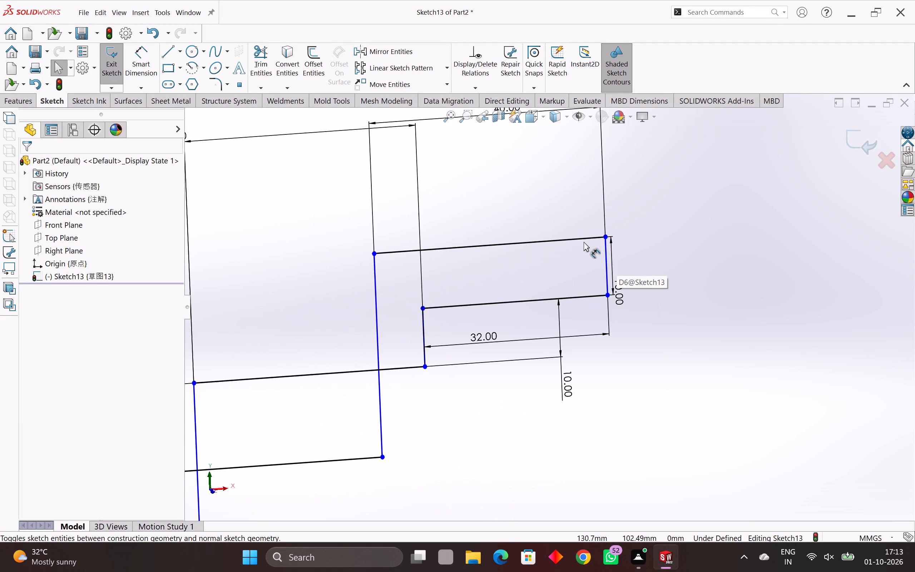
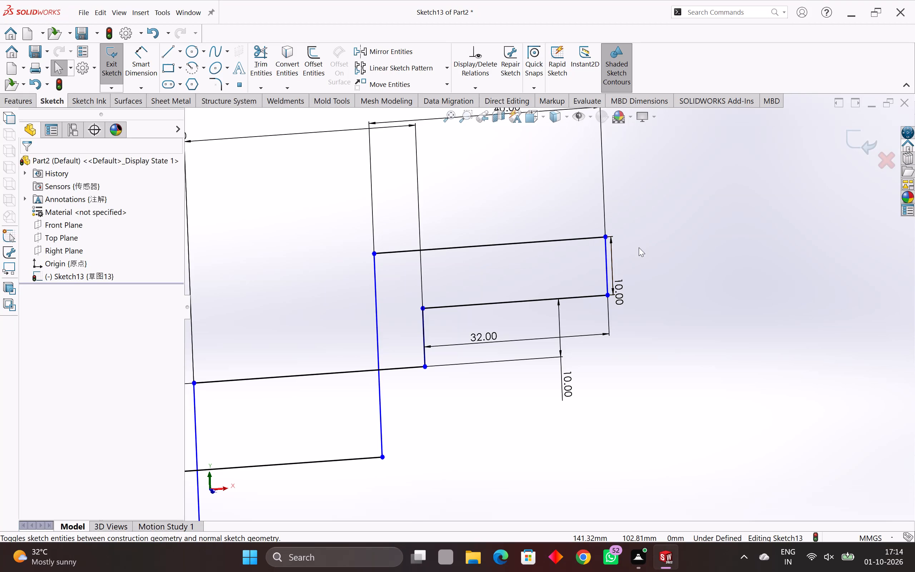
# Trim away the lower outline's inner vertical line and short horizontal line, plus the whole riser at the inner end of the fourth step.
pyautogui.scroll(-3, 640, 330)
pyautogui.scroll(-2, 591, 326)
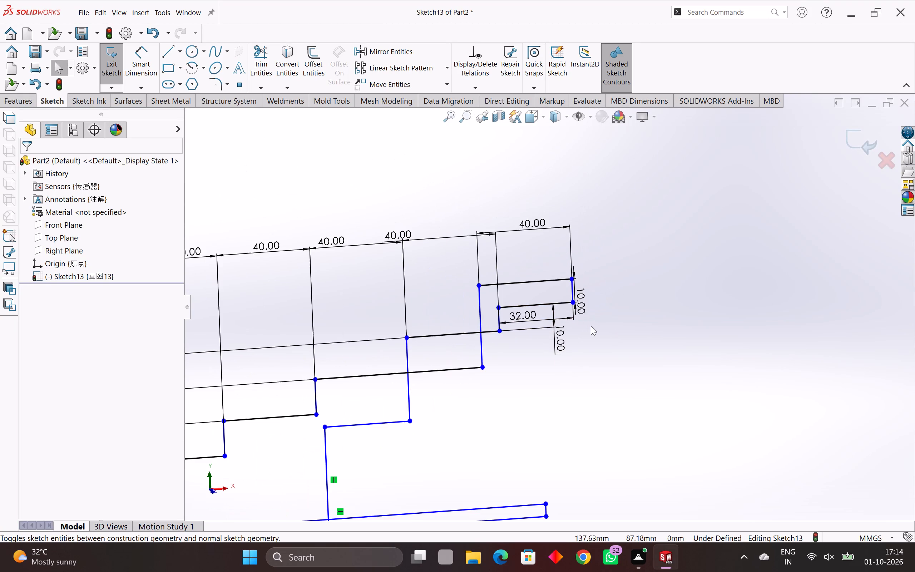
pyautogui.scroll(-3, 588, 335)
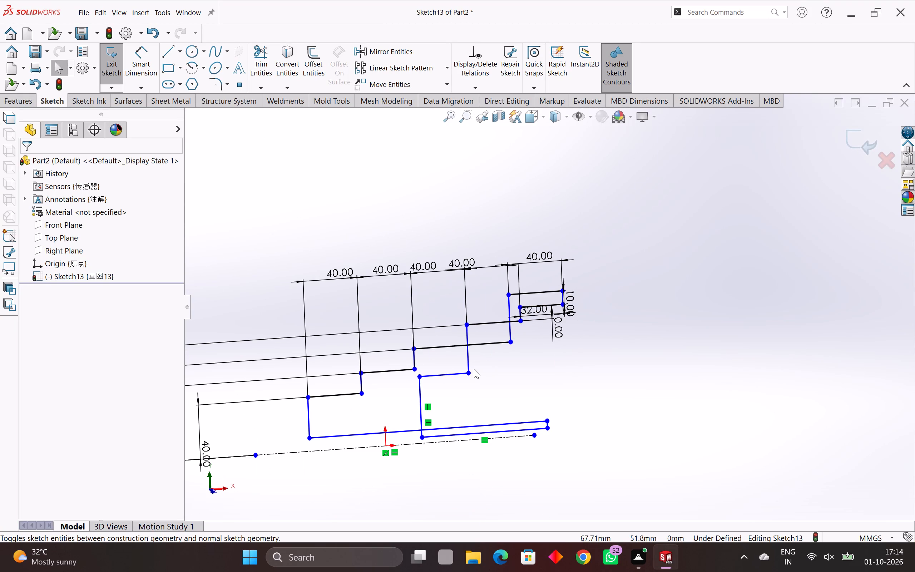
pyautogui.moveTo(474, 369); pyautogui.dragTo(456, 379)
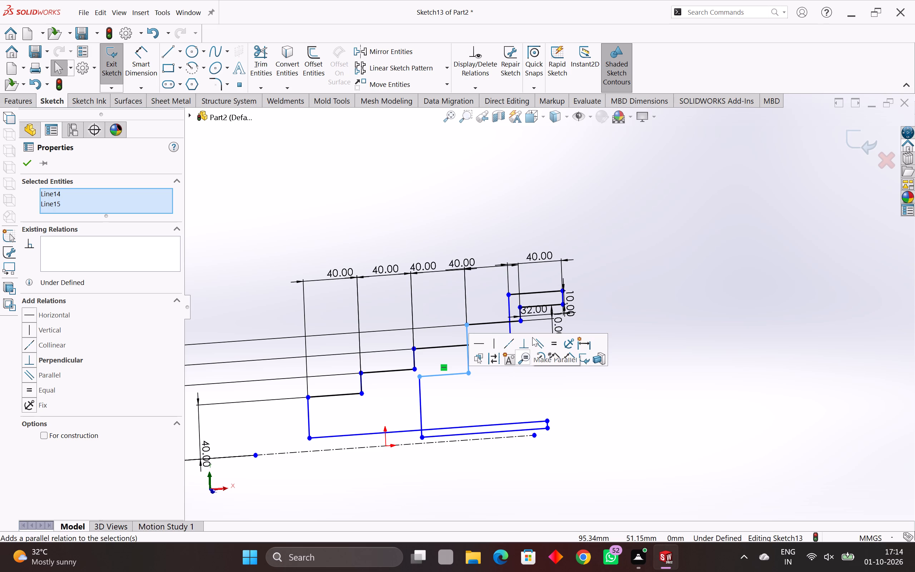
pyautogui.press('Escape')
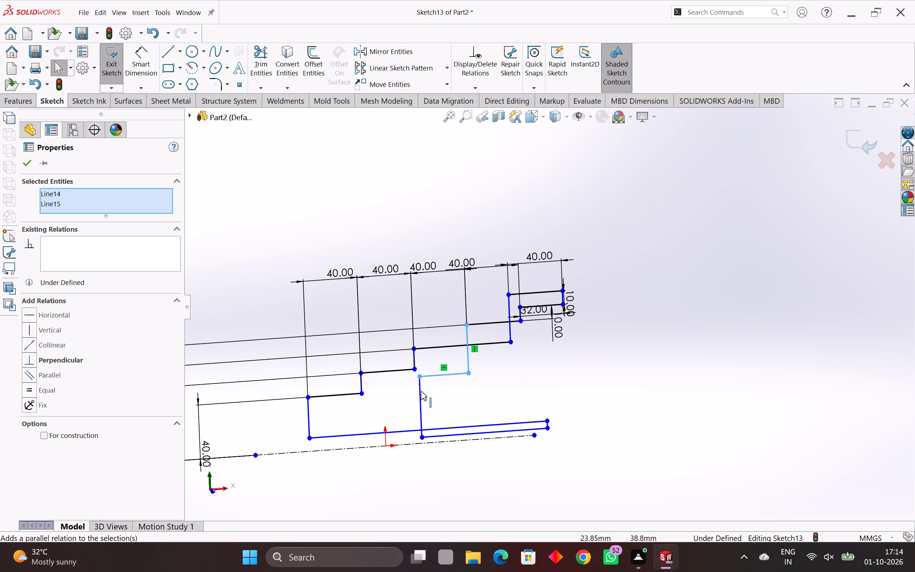
pyautogui.press('Escape')
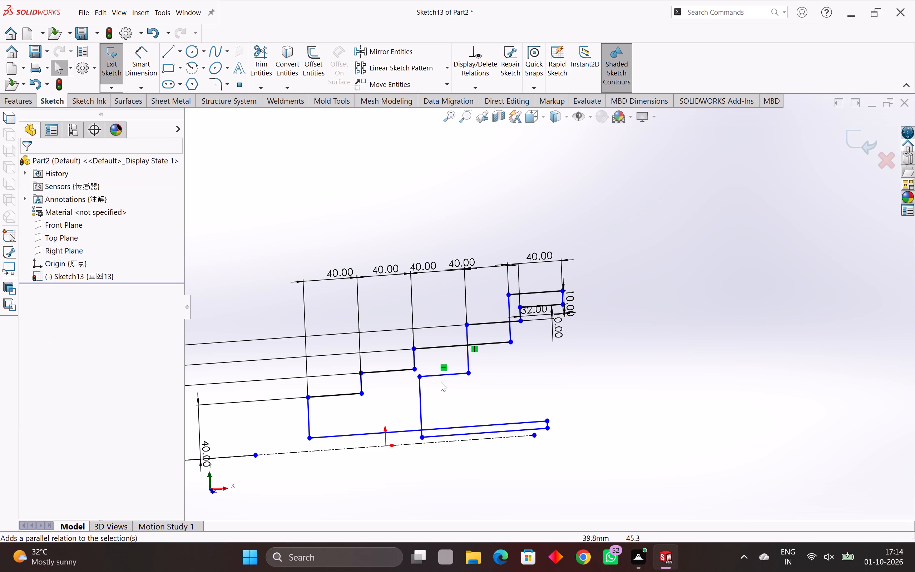
pyautogui.click(450, 374)
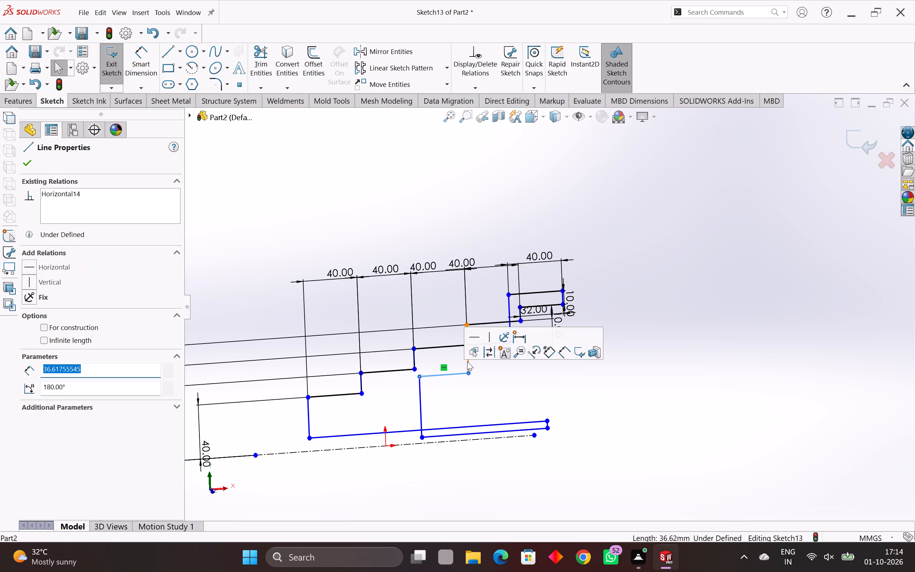
pyautogui.click(468, 362)
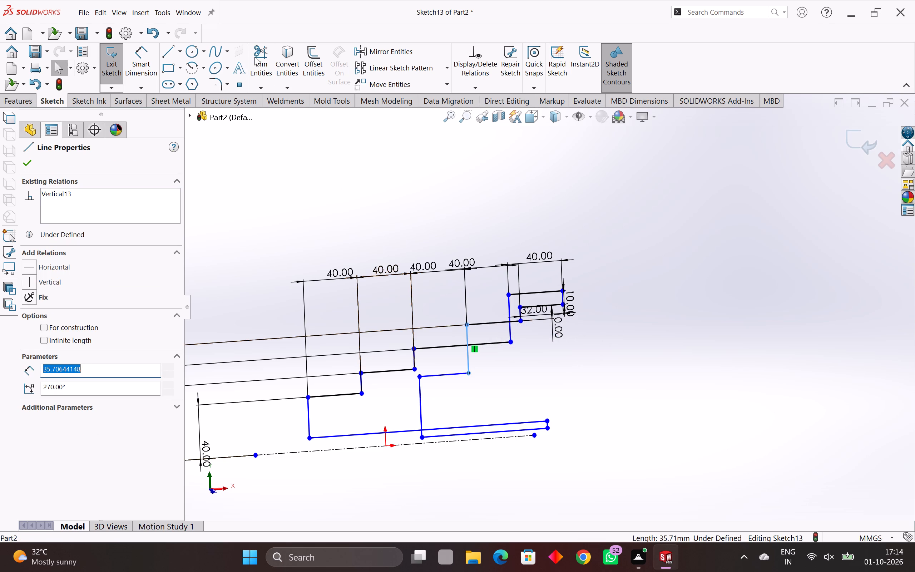
pyautogui.click(254, 57)
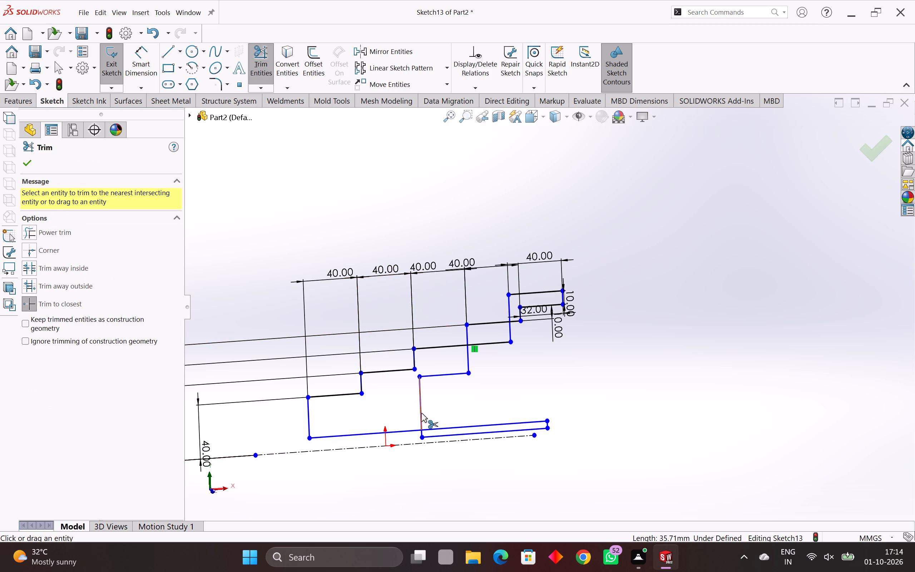
pyautogui.click(421, 413)
pyautogui.click(445, 375)
pyautogui.click(466, 364)
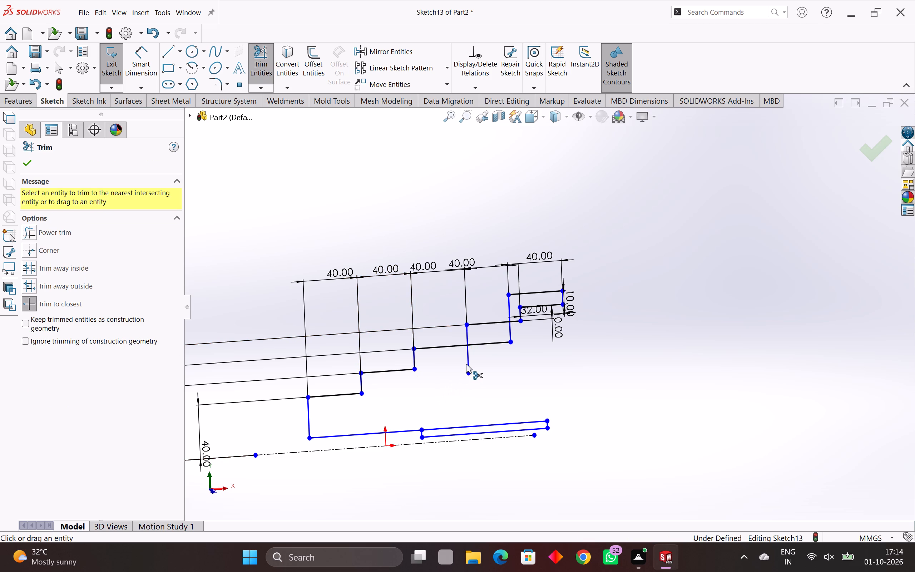
pyautogui.click(470, 358)
pyautogui.scroll(2, 466, 337)
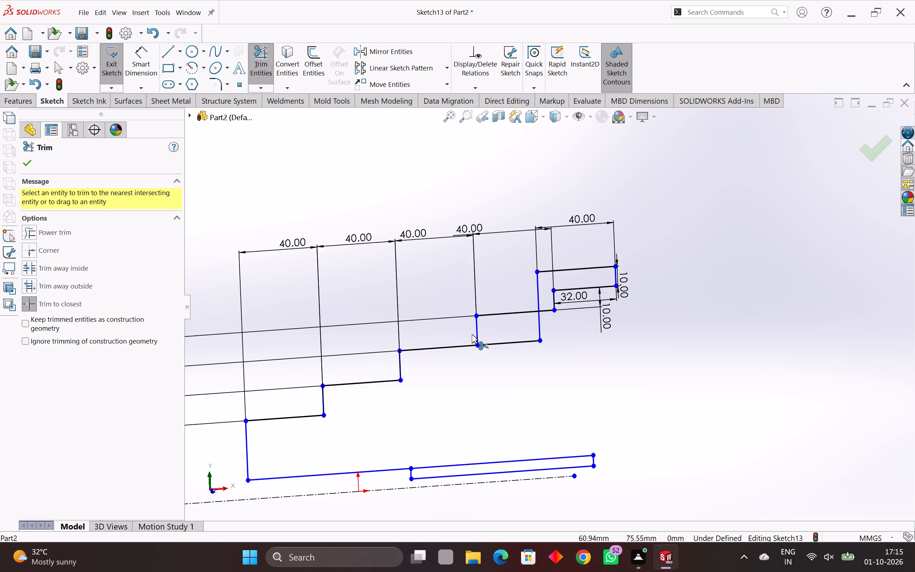
pyautogui.scroll(3, 471, 331)
pyautogui.click(495, 326)
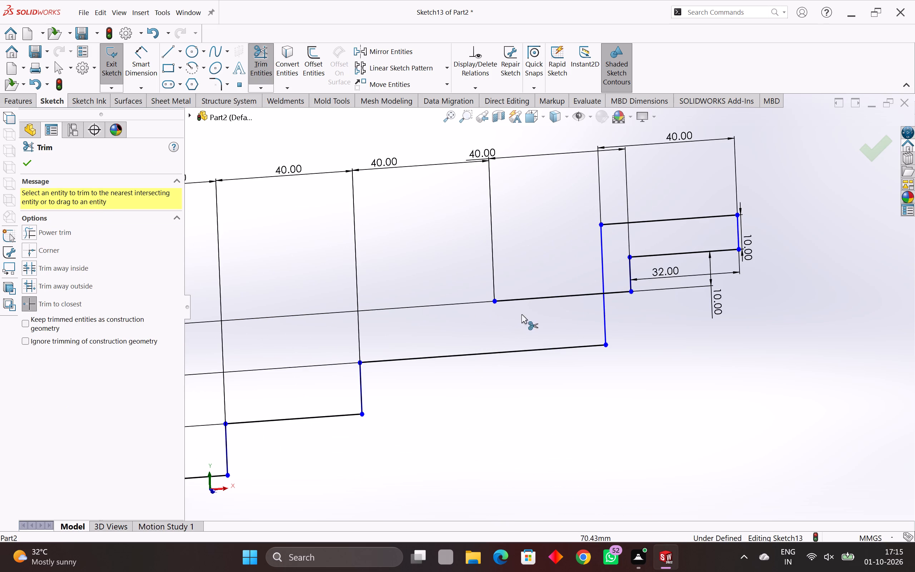
# Trim the fourth step's horizontal line back to the tall vertical line, accepting deletion of its associated dimensions.
pyautogui.click(535, 297)
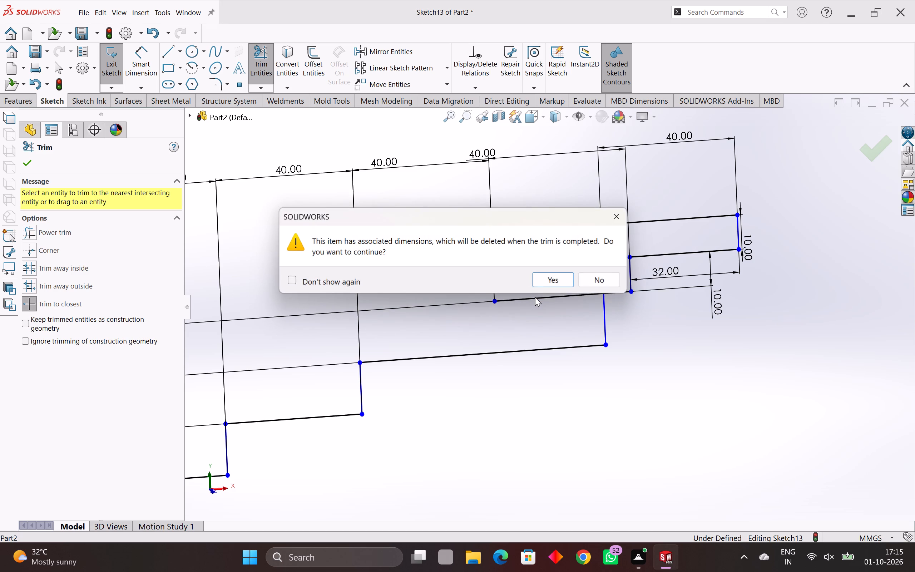
pyautogui.click(562, 283)
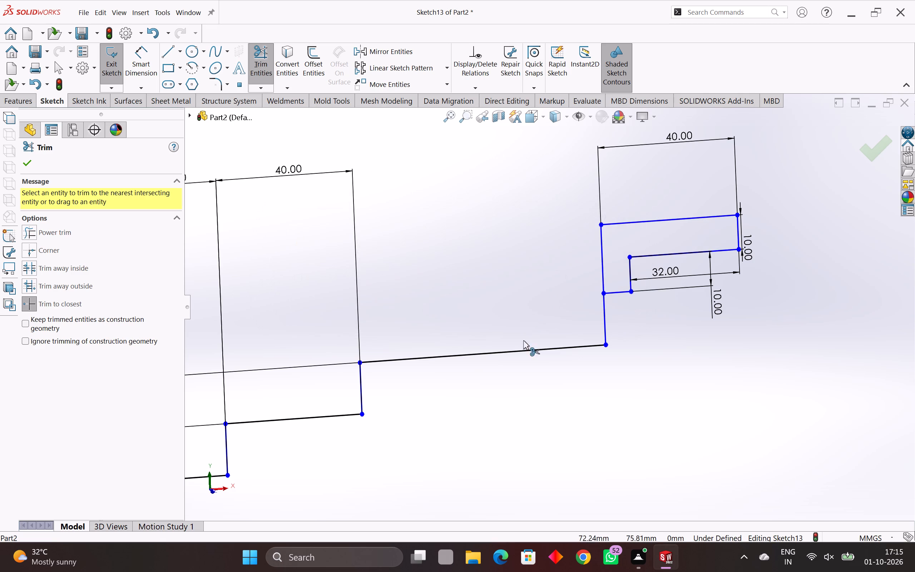
pyautogui.scroll(-4, 517, 335)
pyautogui.scroll(-1, 491, 349)
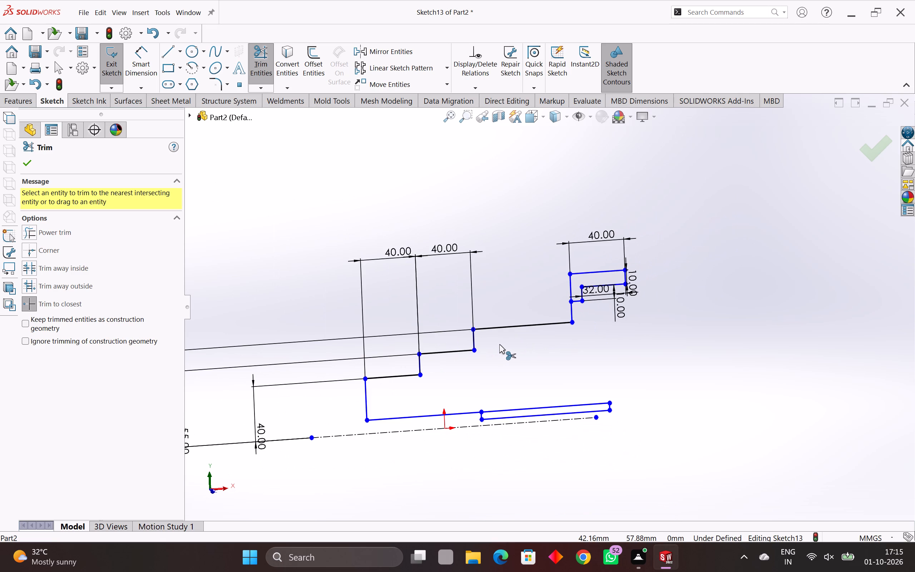
pyautogui.press('Escape')
pyautogui.press('Escape')
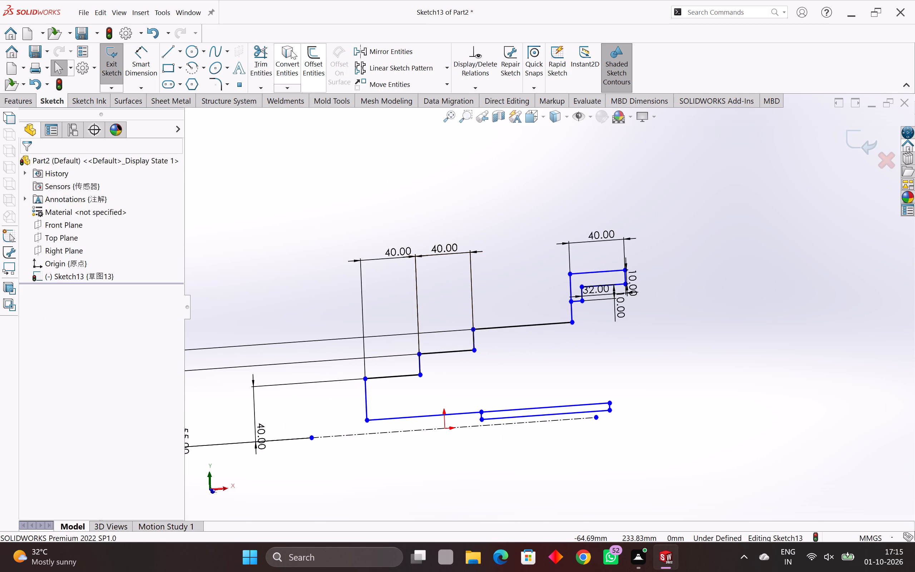
# Dimension the long horizontal line leading to the tall vertical line and set its length to 40 mm.
pyautogui.click(144, 62)
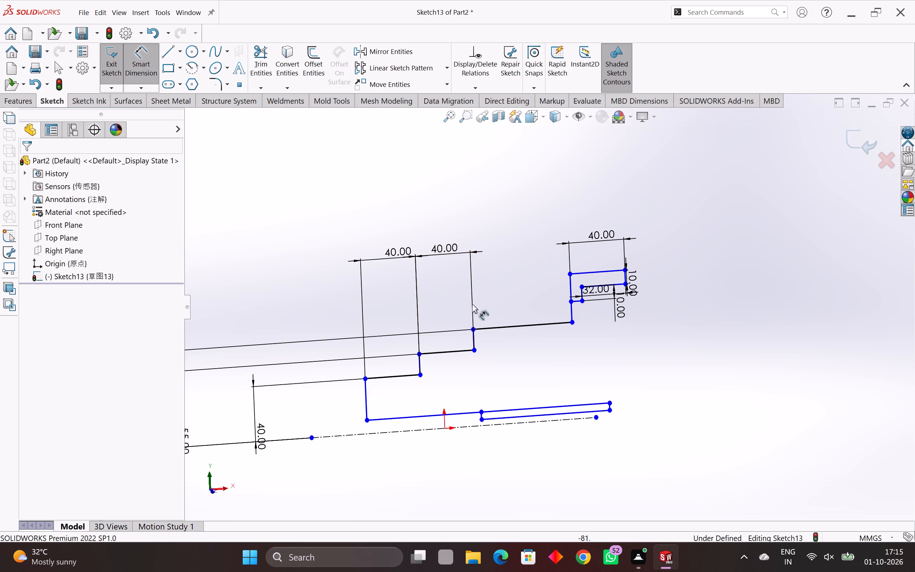
pyautogui.click(539, 326)
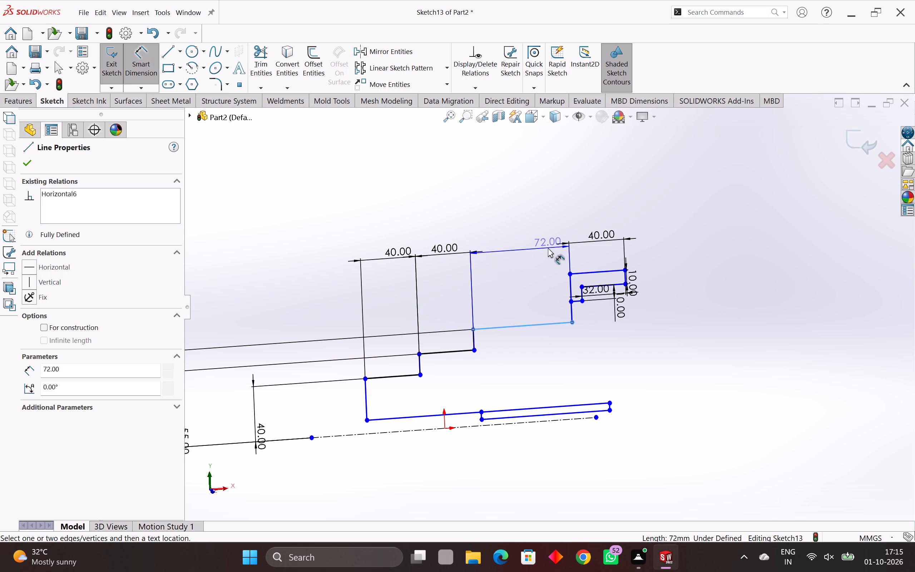
pyautogui.click(548, 245)
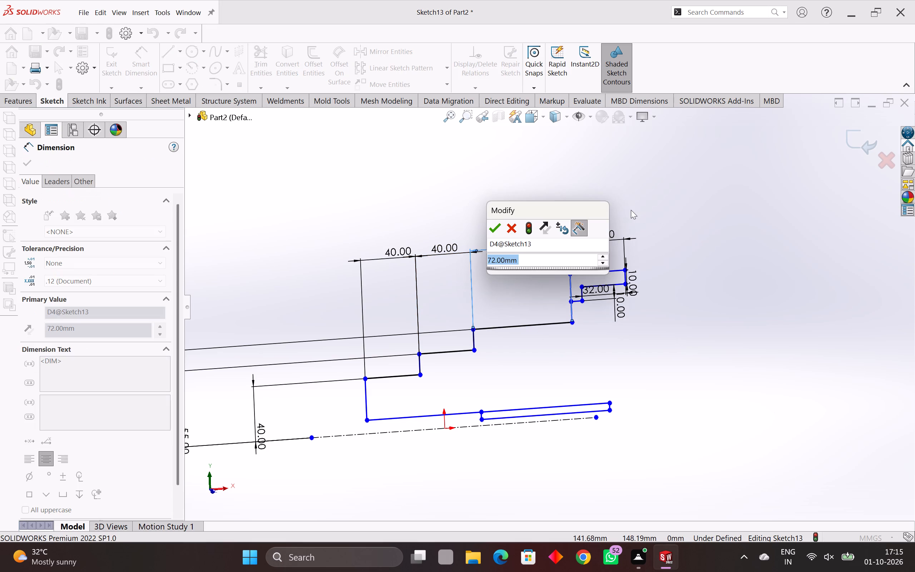
pyautogui.write('40')
pyautogui.press('Return')
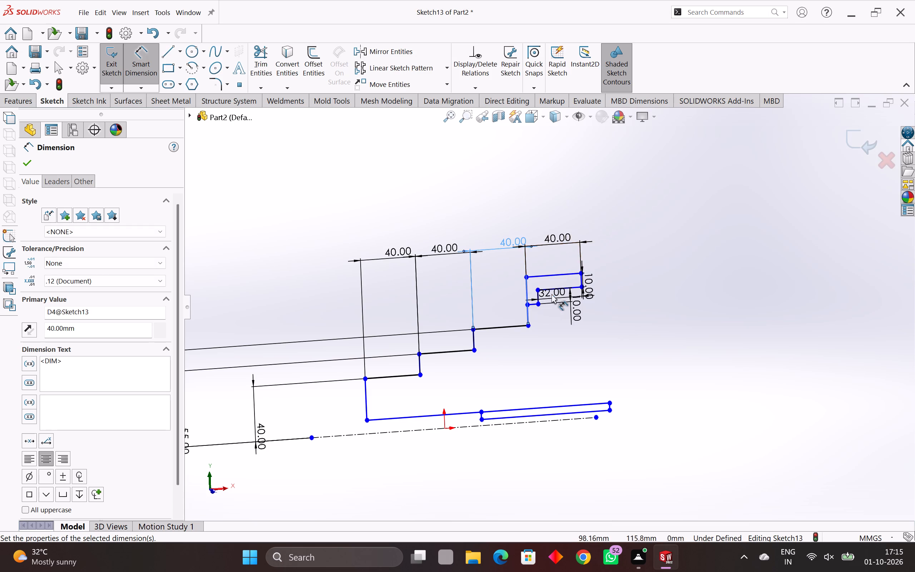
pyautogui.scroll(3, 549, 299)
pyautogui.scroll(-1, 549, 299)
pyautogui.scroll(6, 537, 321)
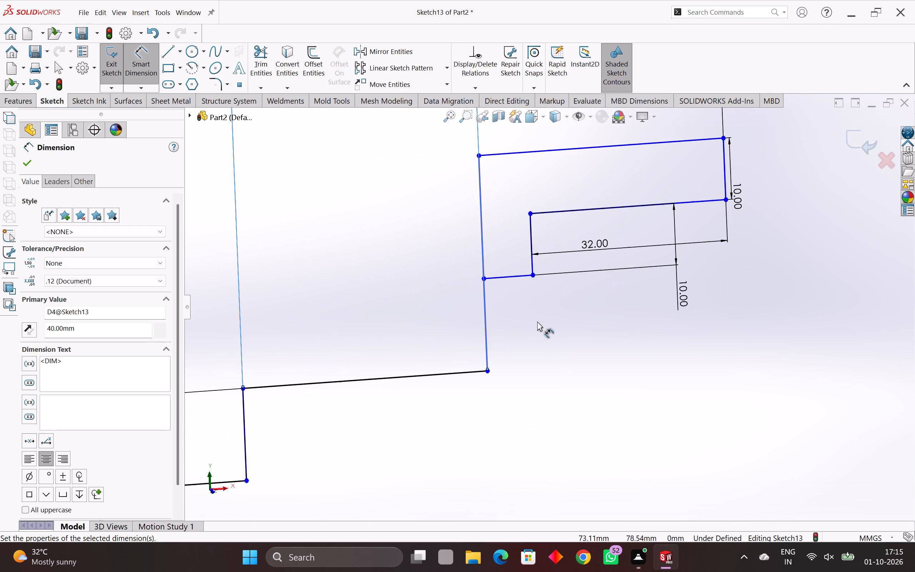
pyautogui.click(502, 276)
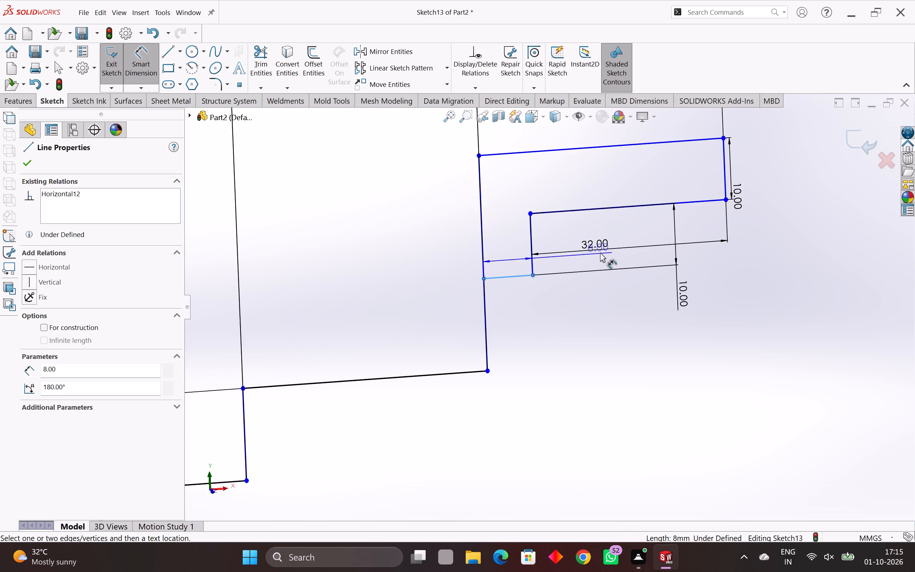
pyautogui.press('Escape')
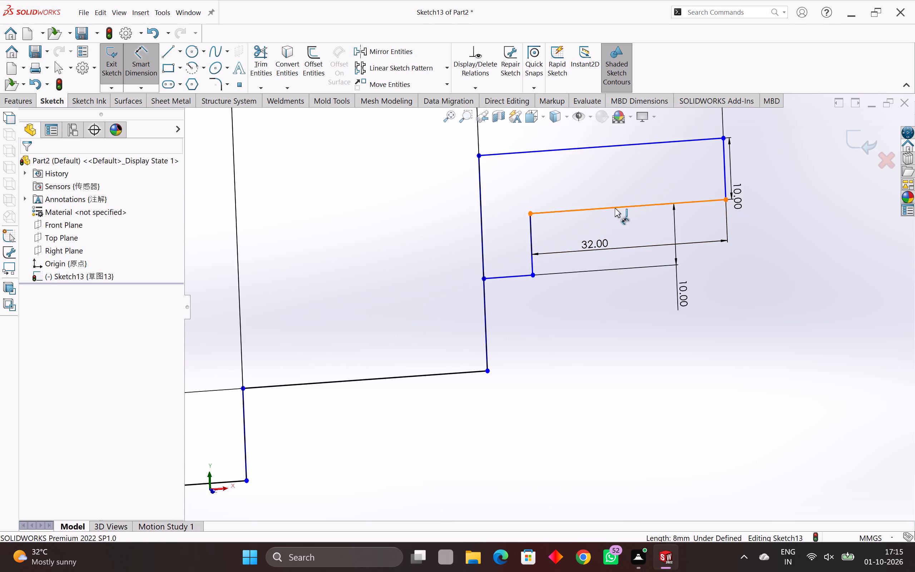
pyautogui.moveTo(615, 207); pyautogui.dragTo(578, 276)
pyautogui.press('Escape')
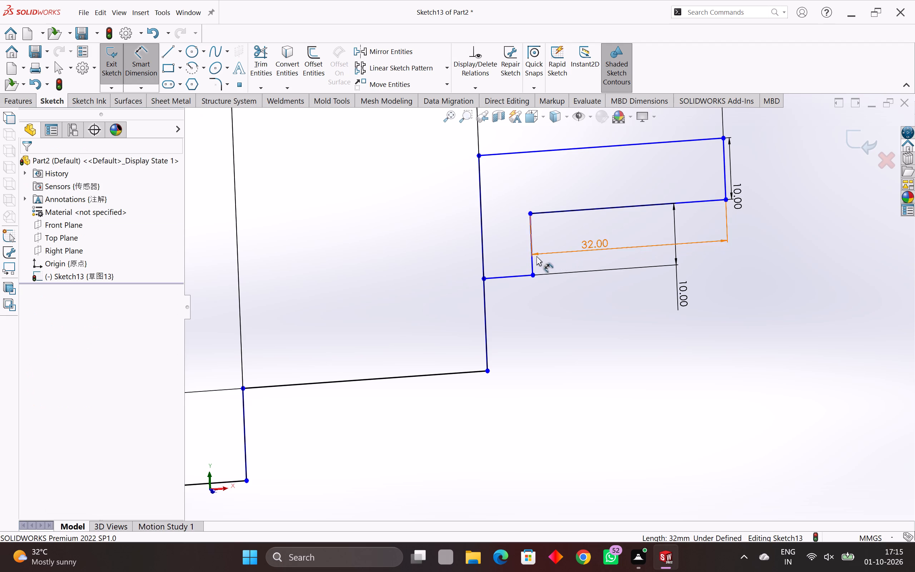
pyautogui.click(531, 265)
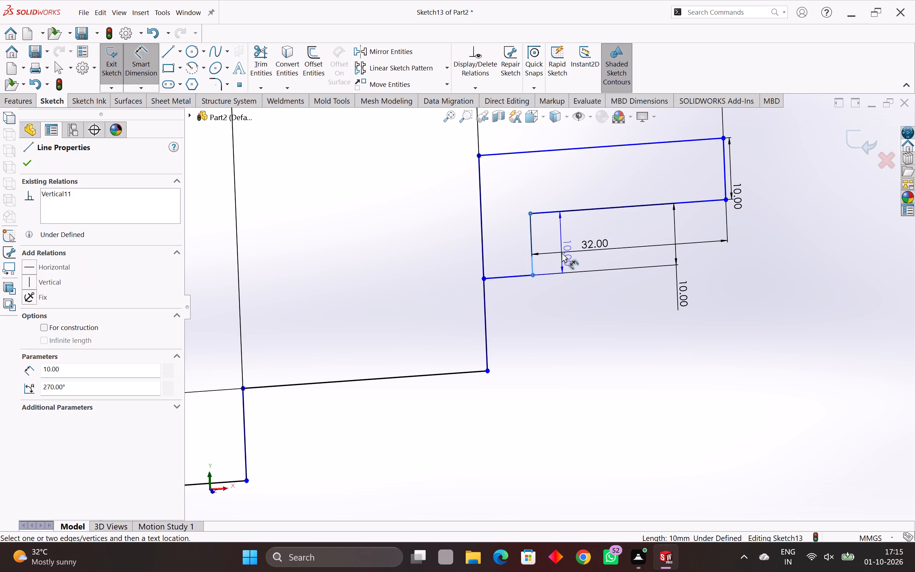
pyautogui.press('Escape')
# Trim away the short horizontal, short vertical and 32 mm horizontal lines beneath the top step.
pyautogui.click(265, 49)
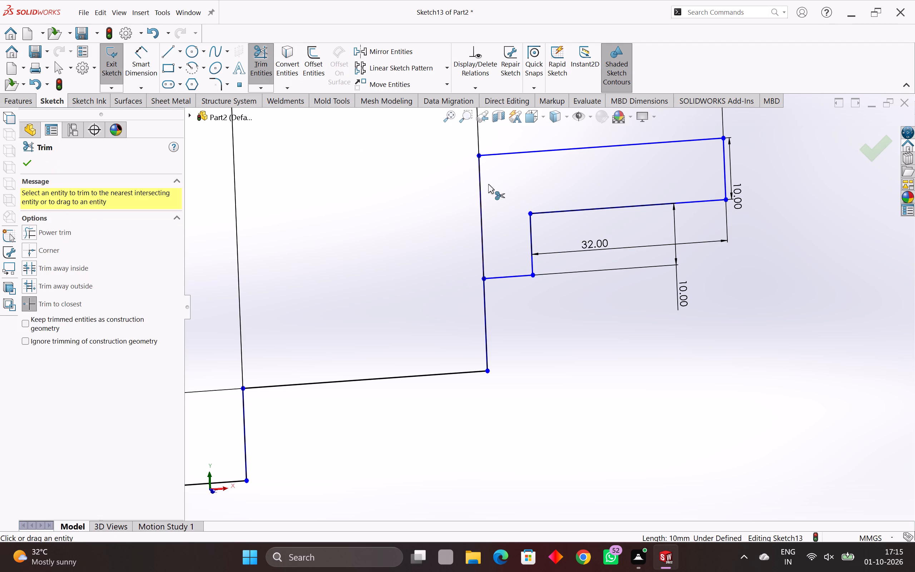
pyautogui.scroll(-4, 496, 257)
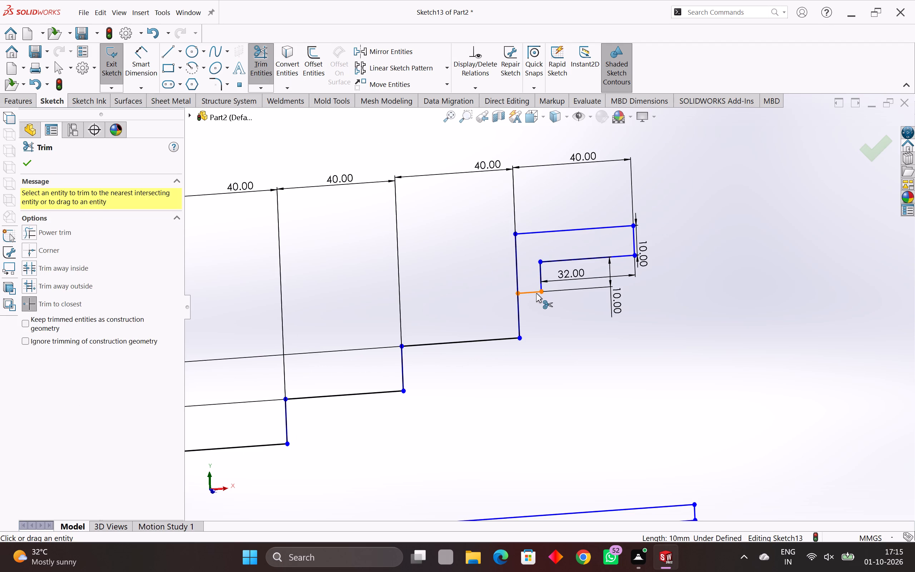
pyautogui.click(536, 293)
pyautogui.click(541, 282)
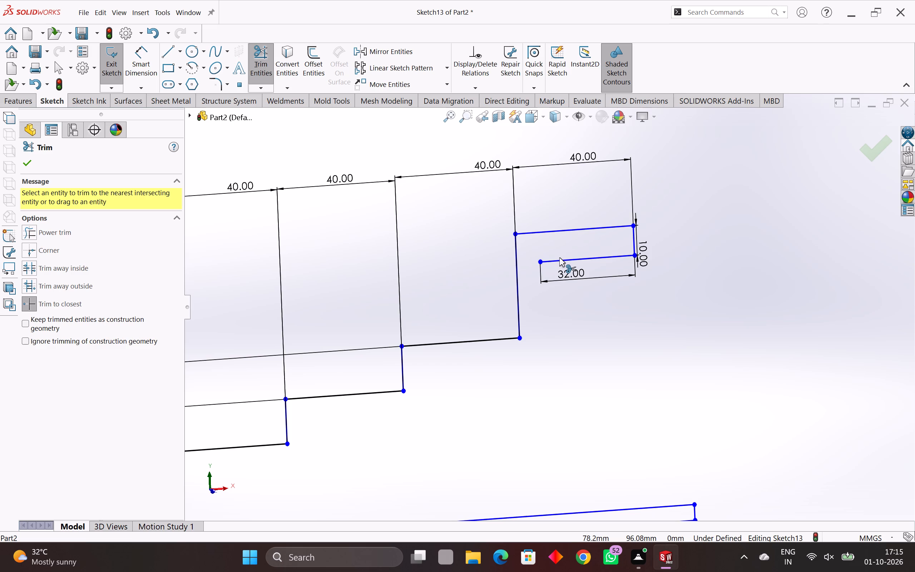
pyautogui.click(559, 262)
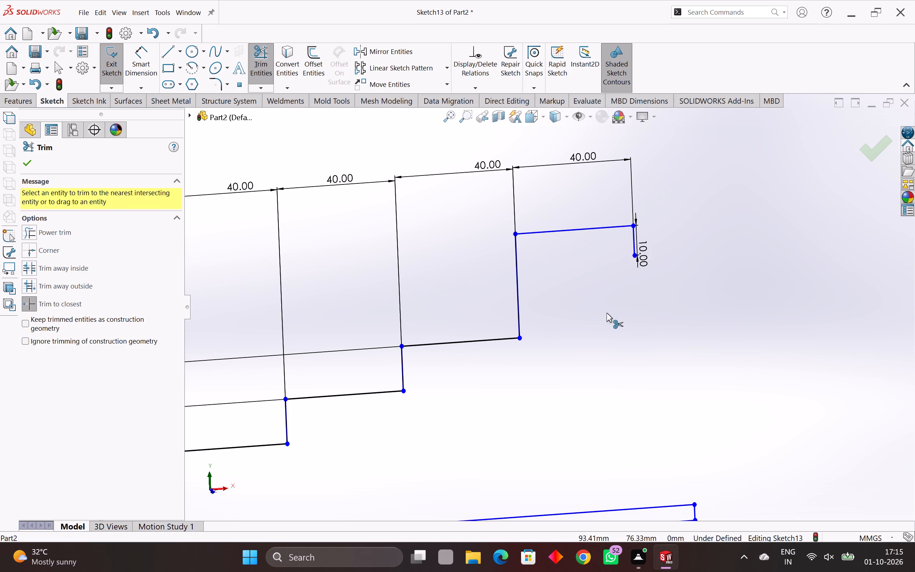
pyautogui.press('Escape')
pyautogui.press('Escape')
pyautogui.press('Escape')
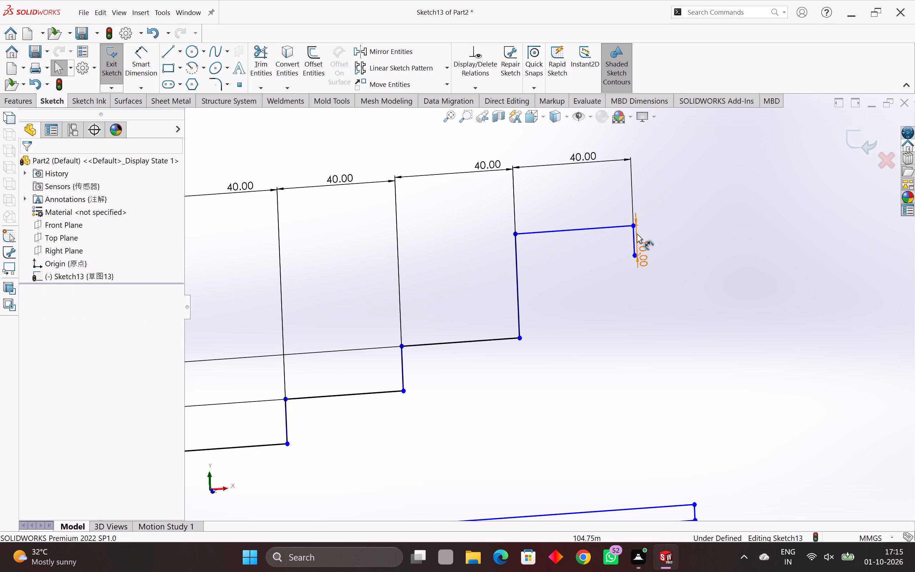
# Reposition the 10 mm height dimension farther out from the top step's end edge, with its text between the extension lines.
pyautogui.click(637, 236)
pyautogui.moveTo(637, 236); pyautogui.dragTo(696, 247)
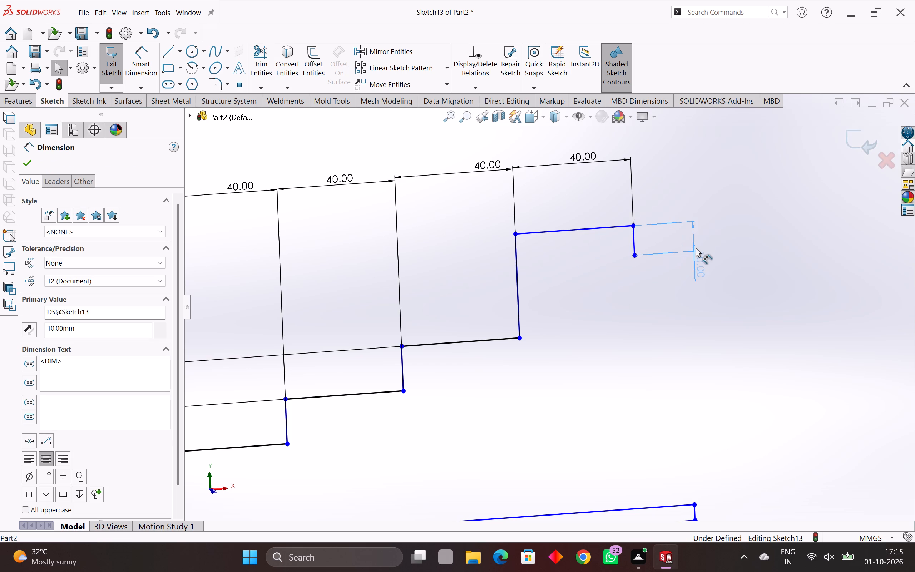
pyautogui.moveTo(696, 247); pyautogui.dragTo(713, 219)
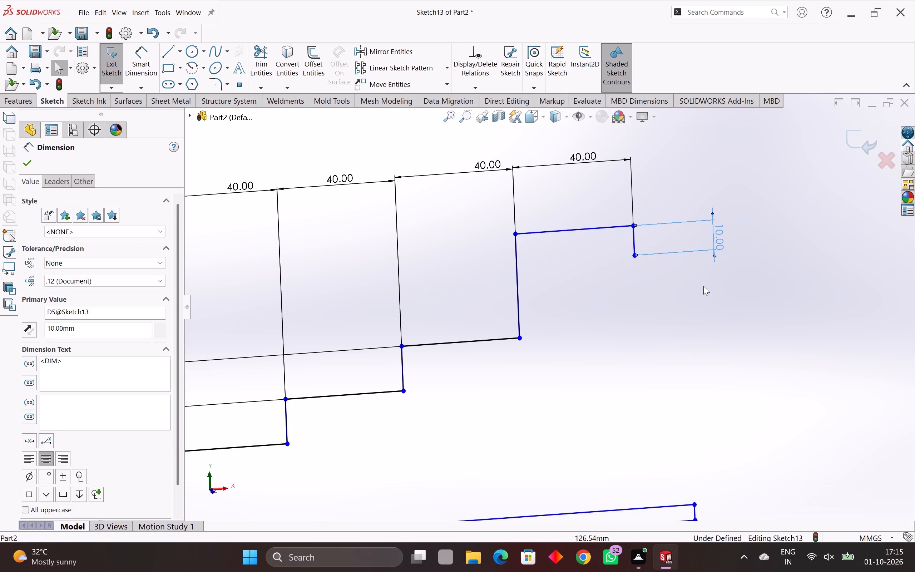
pyautogui.click(703, 286)
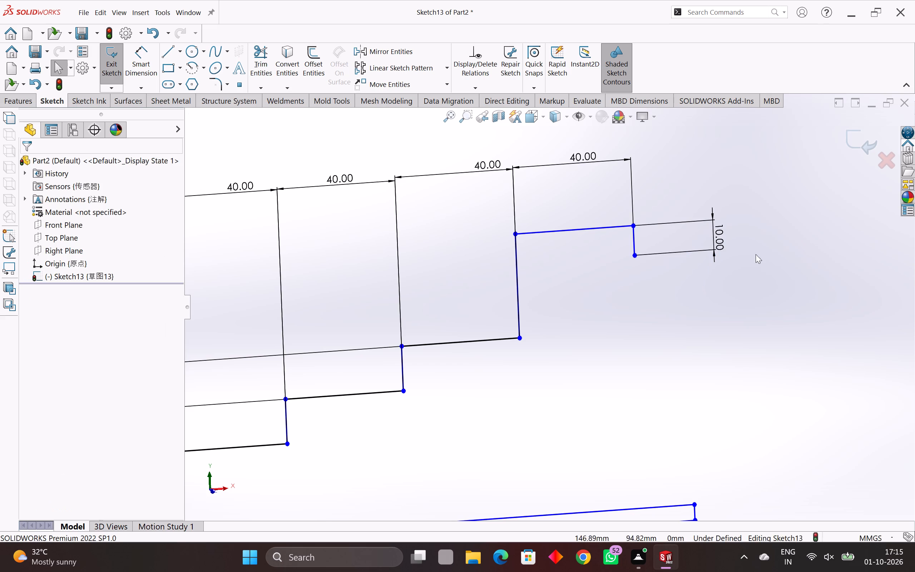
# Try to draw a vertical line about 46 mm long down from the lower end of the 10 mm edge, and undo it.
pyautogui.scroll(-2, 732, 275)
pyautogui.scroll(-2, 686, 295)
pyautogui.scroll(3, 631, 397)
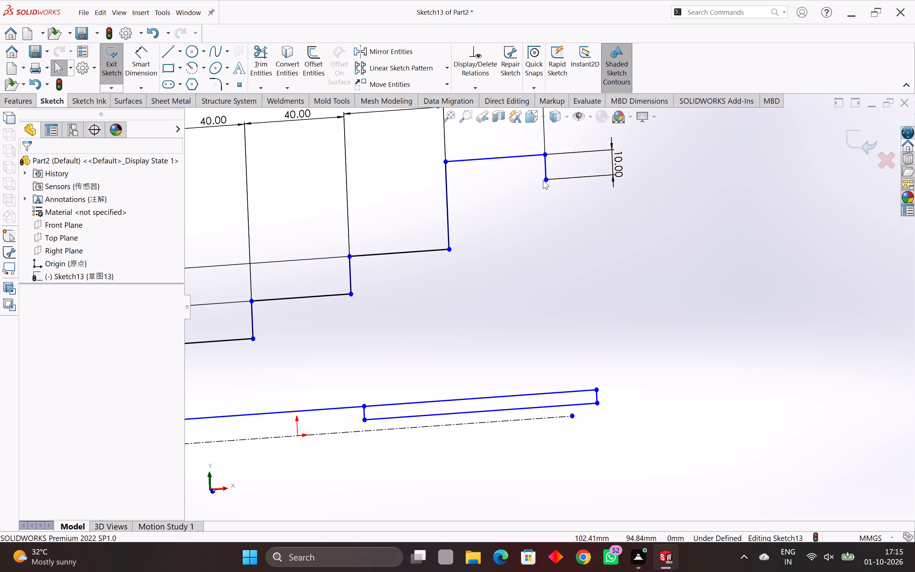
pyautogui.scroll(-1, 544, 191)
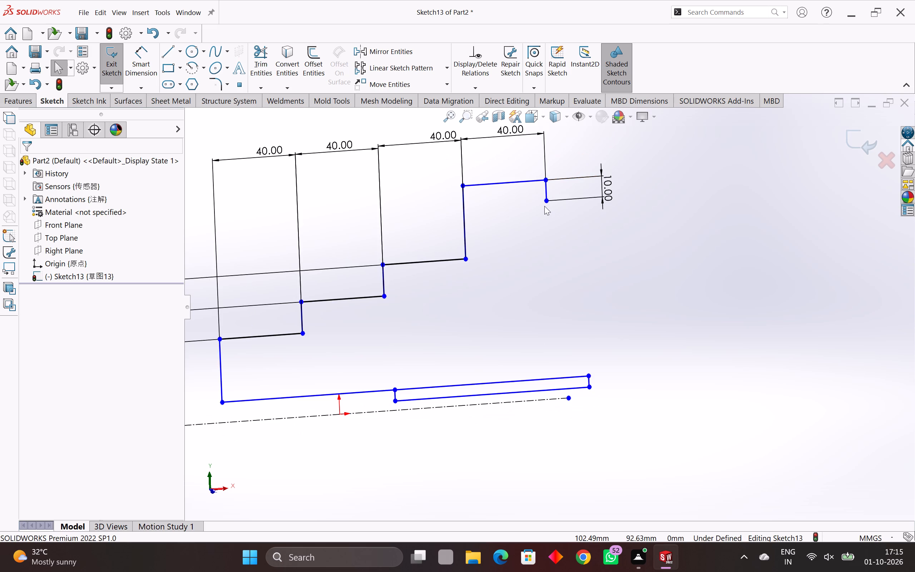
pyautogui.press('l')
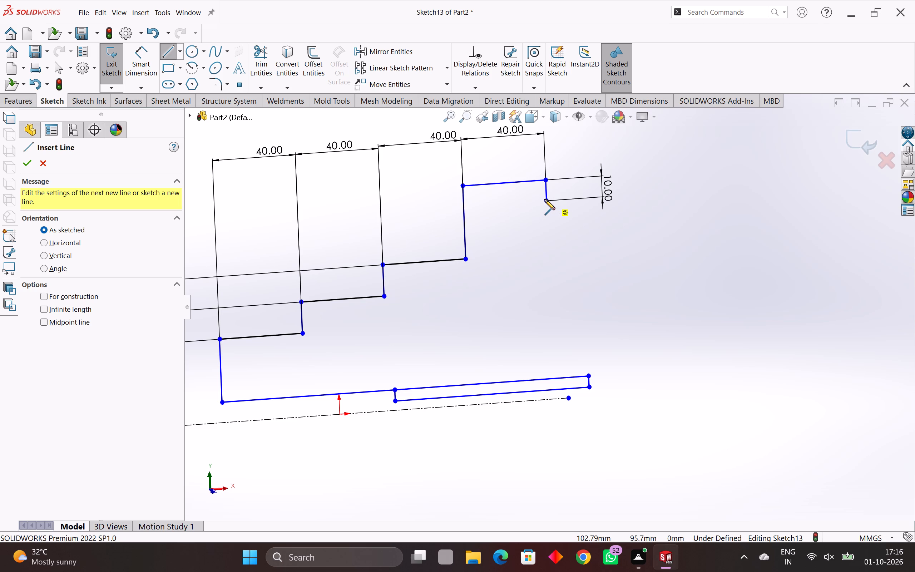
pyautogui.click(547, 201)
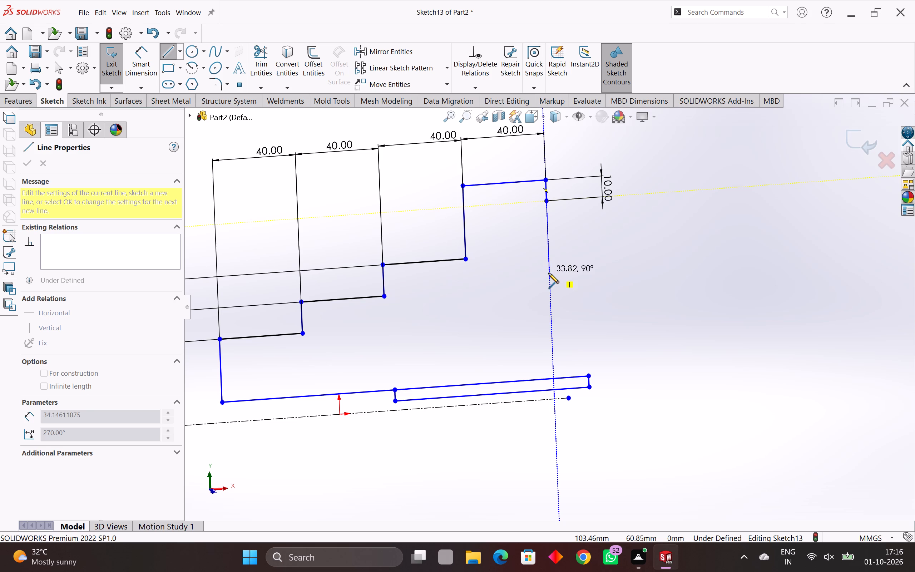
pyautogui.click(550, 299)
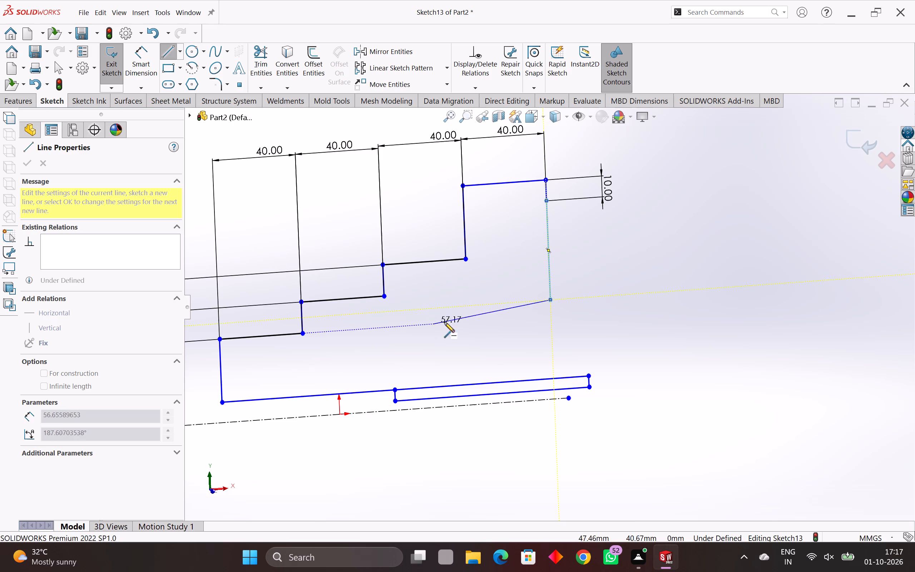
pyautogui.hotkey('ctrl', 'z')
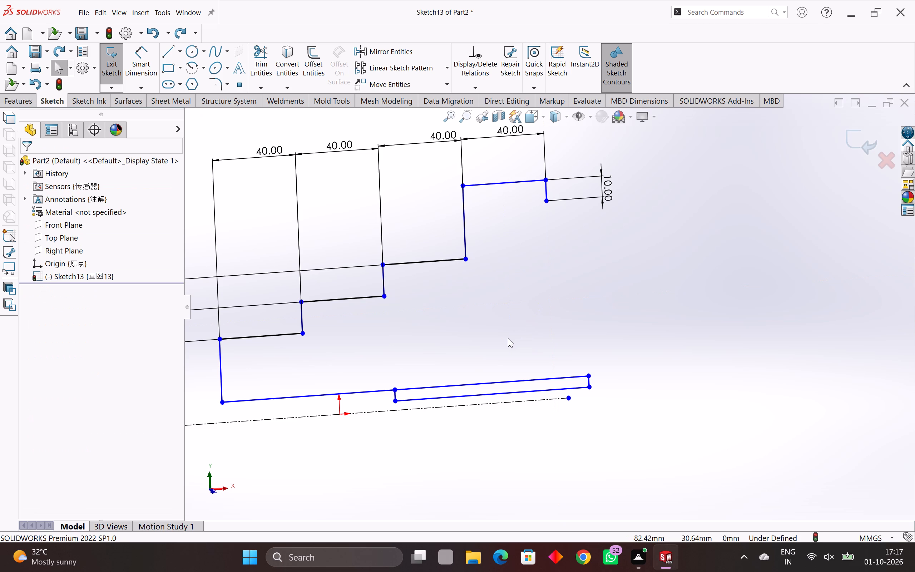
# Delete the remaining lower outline just above the centerline: the long horizontal lines and the two short vertical lines joining them.
pyautogui.scroll(-1, 508, 338)
pyautogui.moveTo(590, 365); pyautogui.dragTo(559, 380)
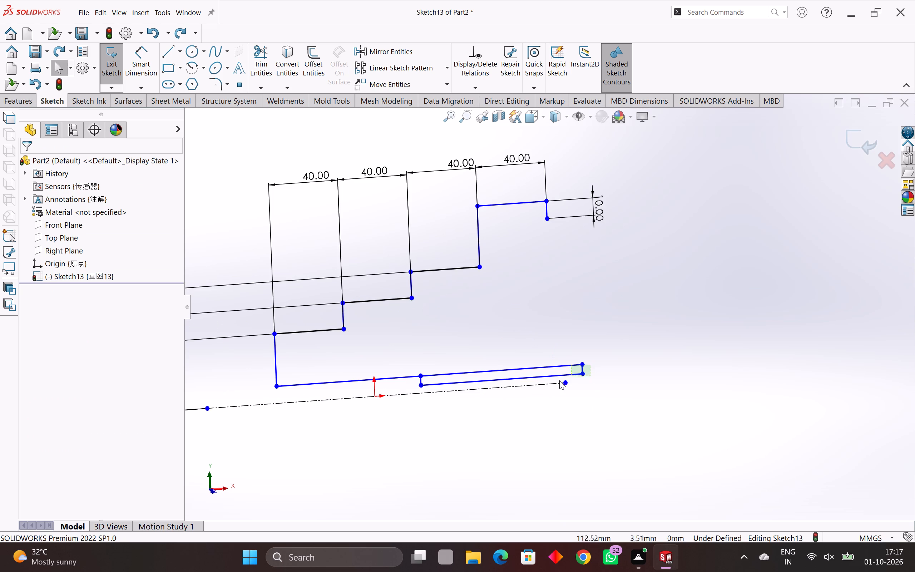
pyautogui.moveTo(559, 380); pyautogui.dragTo(521, 375)
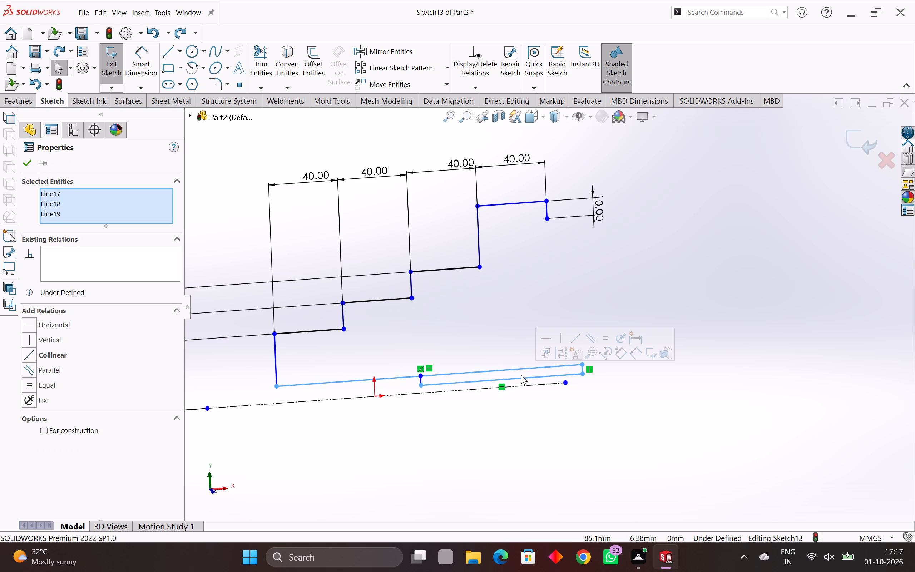
pyautogui.press('Delete')
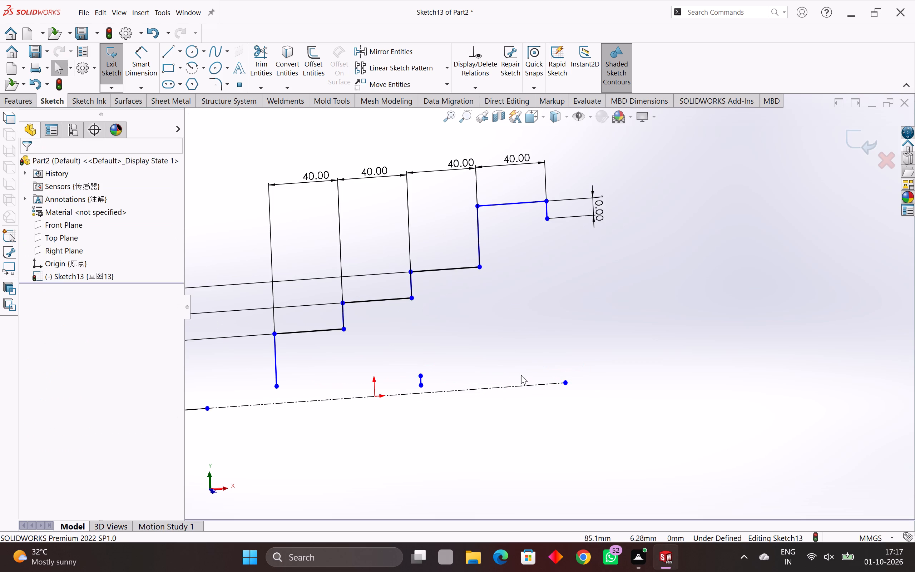
pyautogui.moveTo(429, 360); pyautogui.dragTo(413, 391)
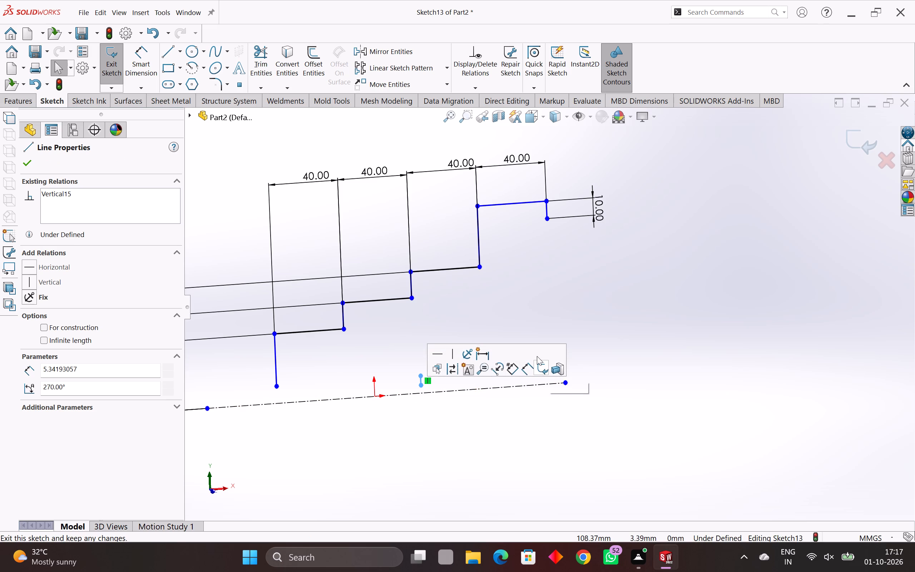
pyautogui.press('Delete')
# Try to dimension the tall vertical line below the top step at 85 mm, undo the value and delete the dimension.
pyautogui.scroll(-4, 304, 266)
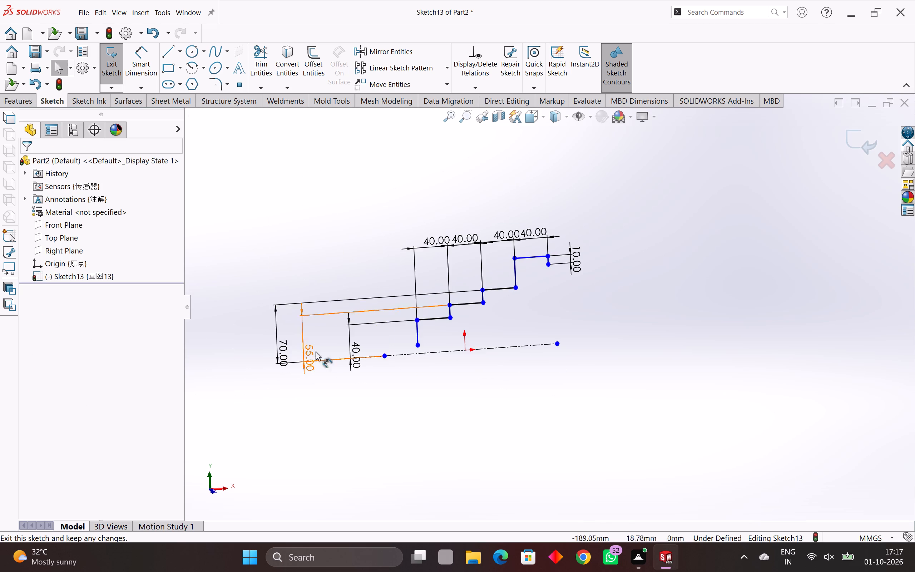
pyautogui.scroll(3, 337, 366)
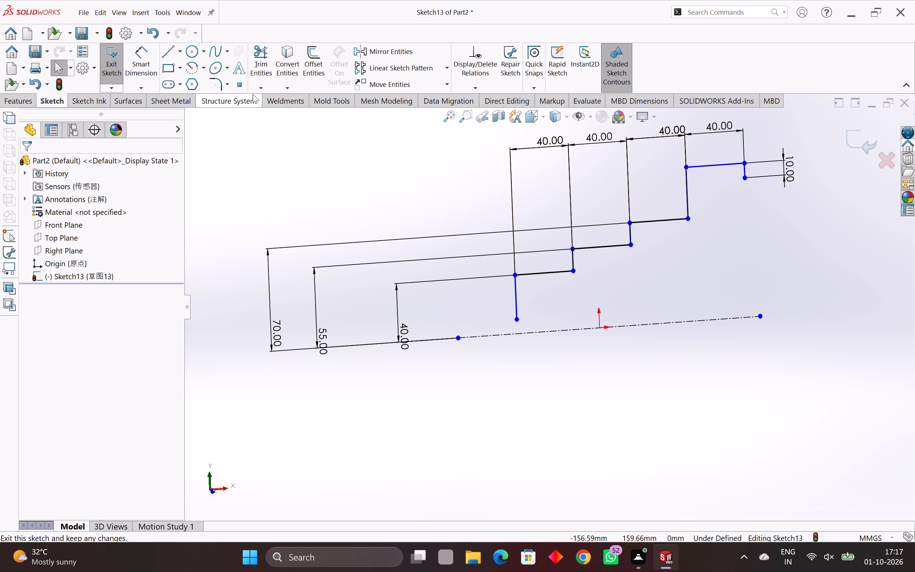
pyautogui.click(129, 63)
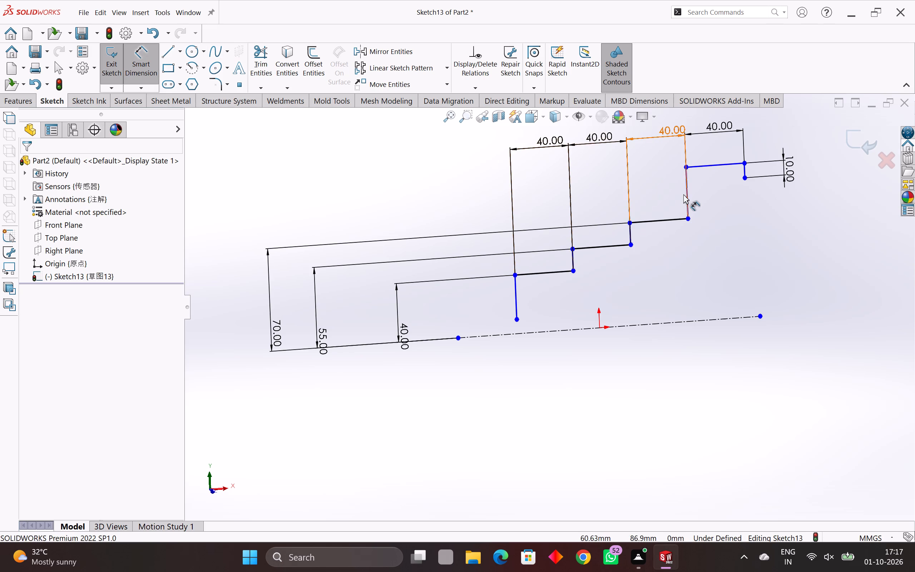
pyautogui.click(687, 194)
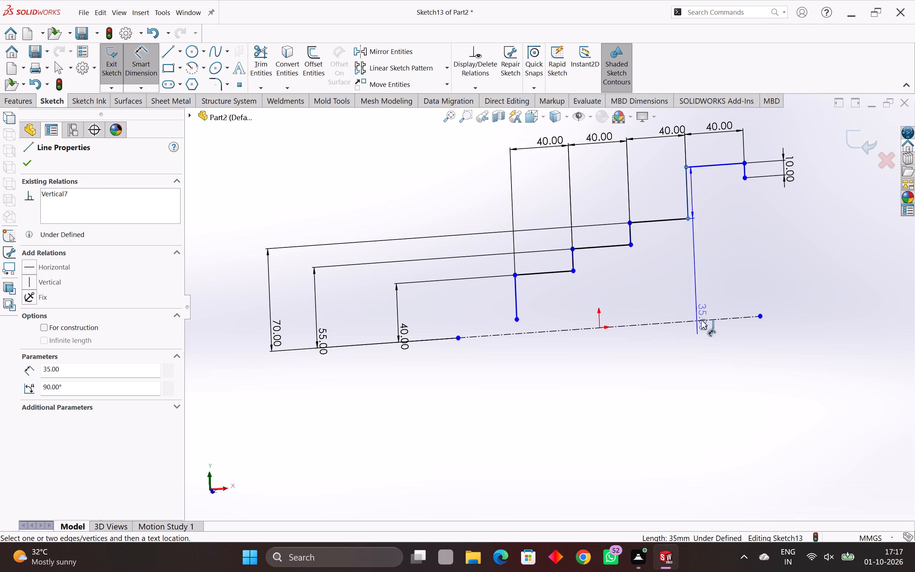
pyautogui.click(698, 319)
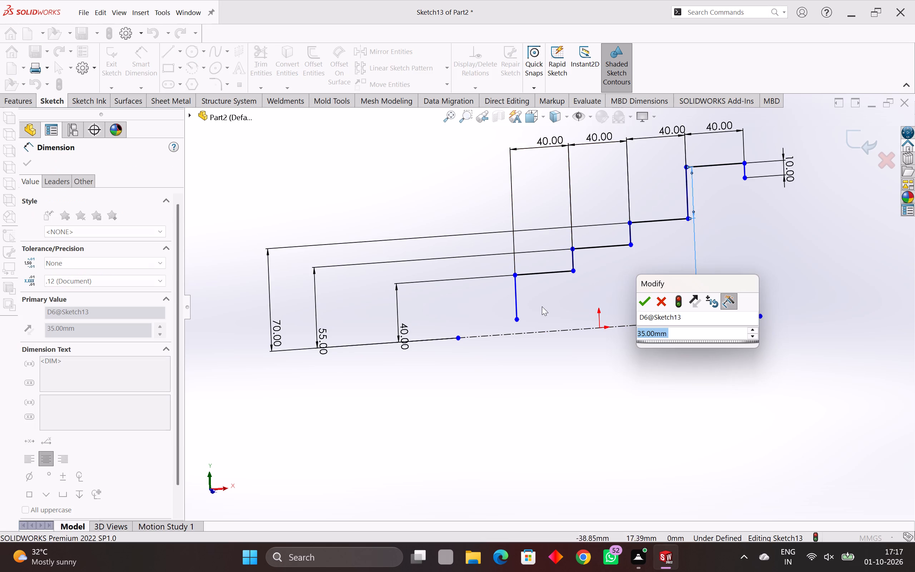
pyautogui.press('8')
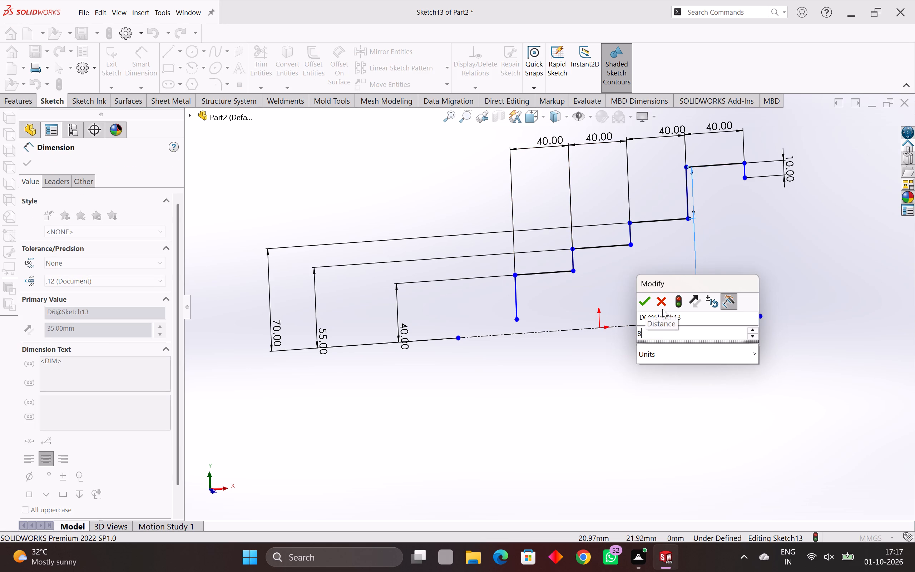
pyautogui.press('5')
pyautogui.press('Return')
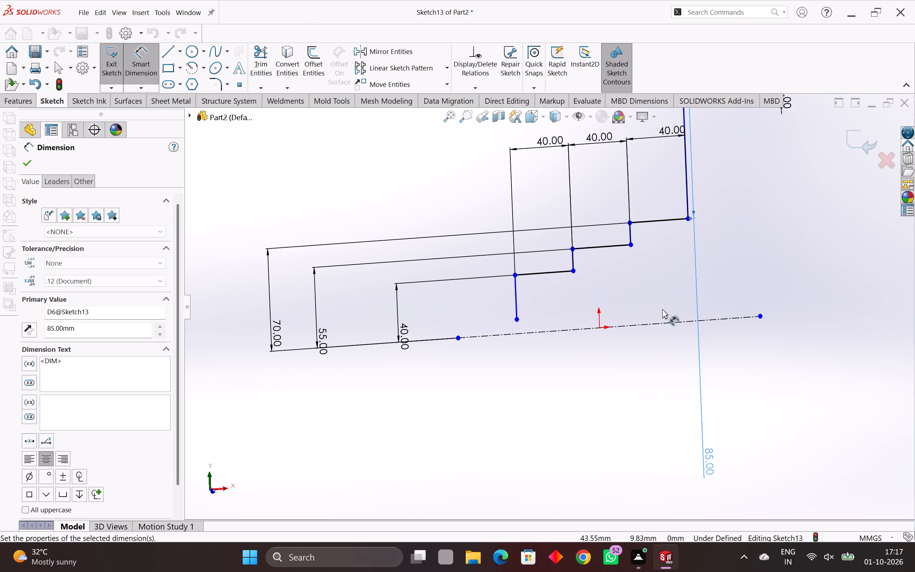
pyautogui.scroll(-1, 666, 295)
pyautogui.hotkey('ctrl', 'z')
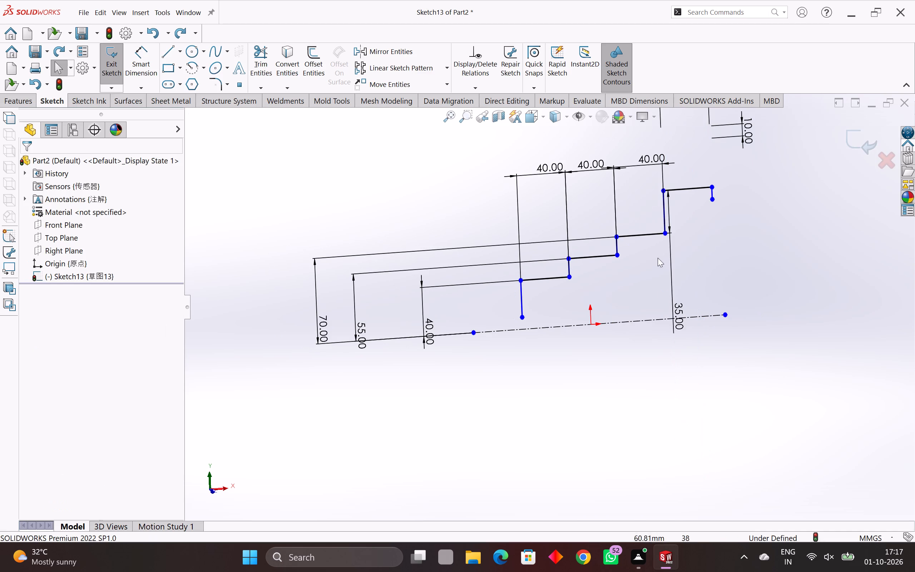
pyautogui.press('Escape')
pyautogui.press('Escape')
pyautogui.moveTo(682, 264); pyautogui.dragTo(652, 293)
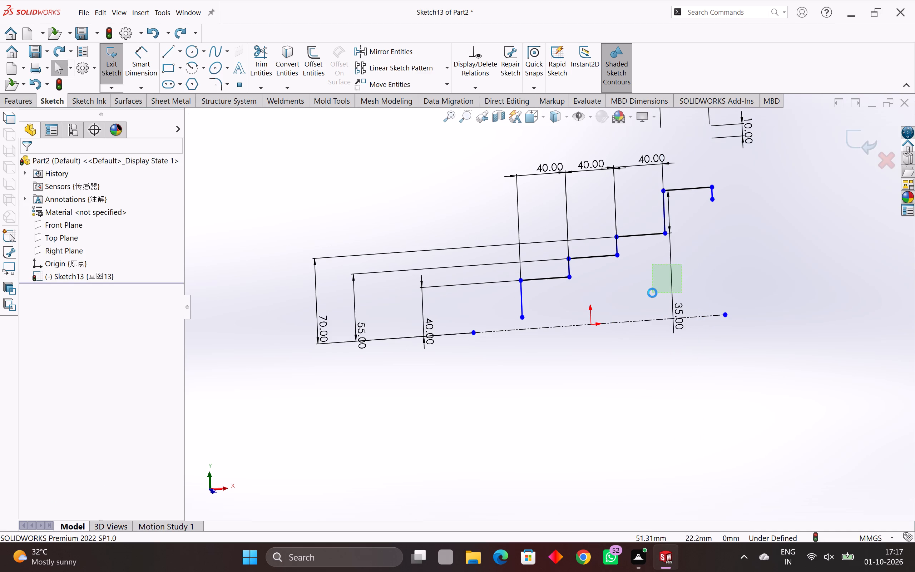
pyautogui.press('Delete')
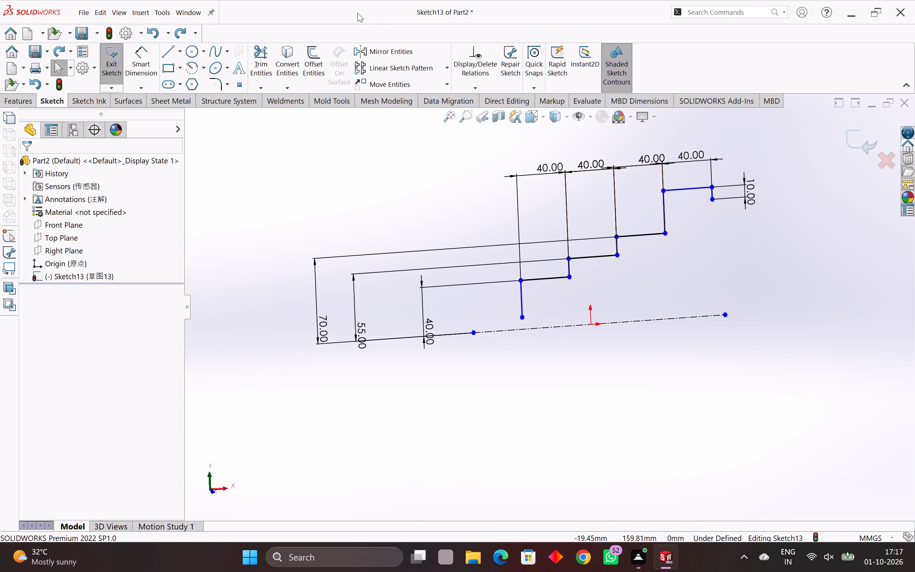
# Dimension the top step's inner corner from the centerline at 85 mm, with the text between the extension lines.
pyautogui.click(145, 53)
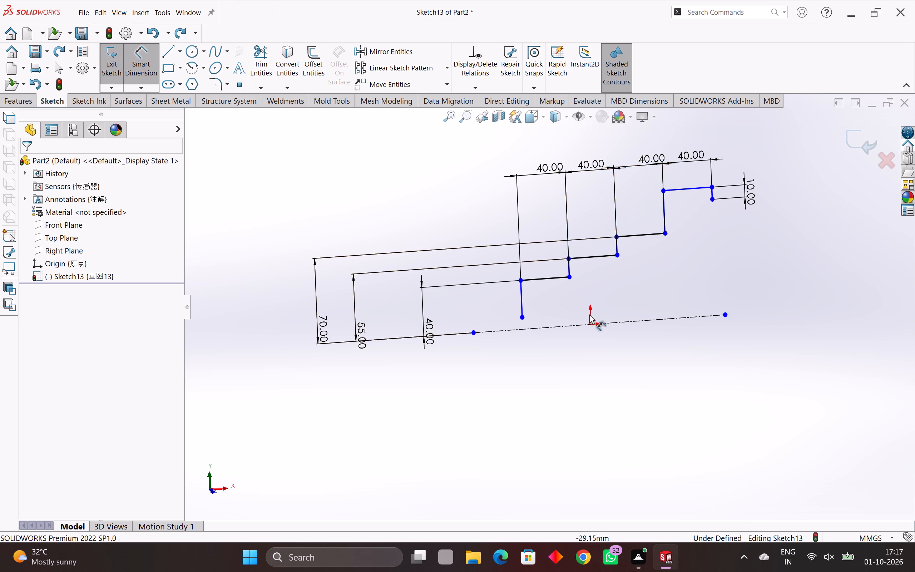
pyautogui.click(662, 191)
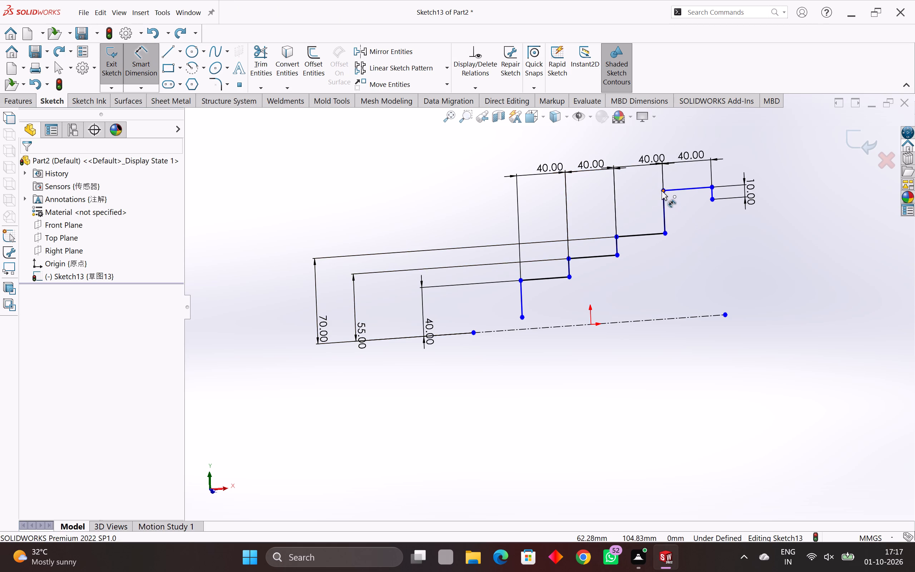
pyautogui.click(673, 319)
pyautogui.click(273, 347)
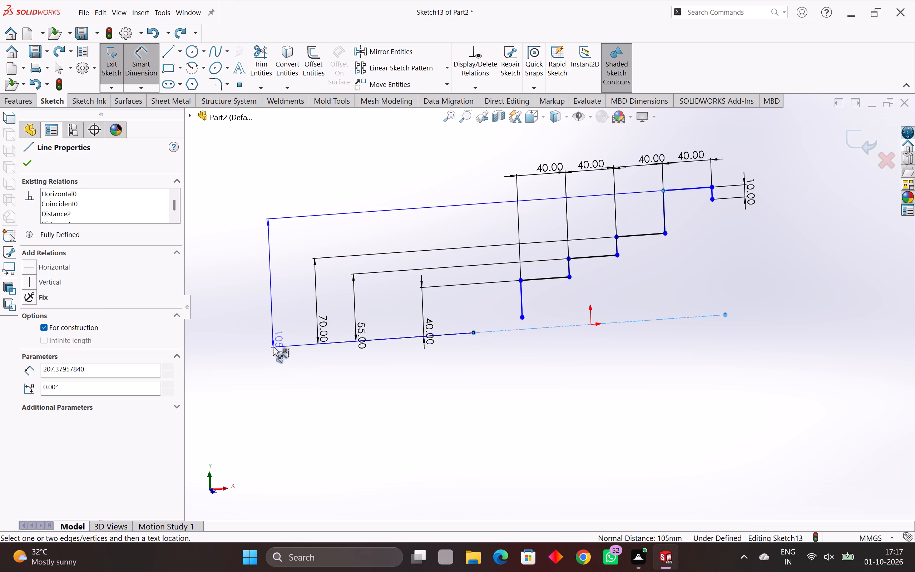
pyautogui.write('85')
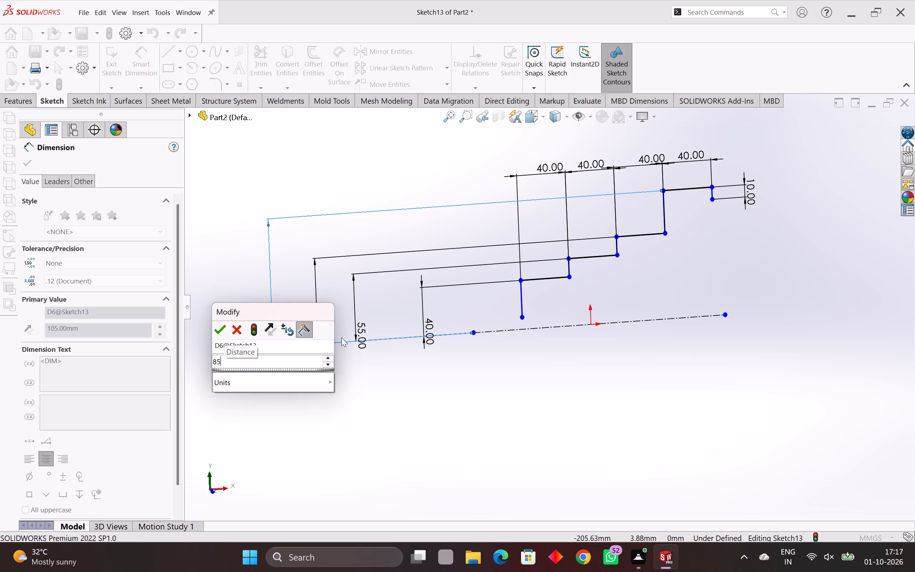
pyautogui.press('Return')
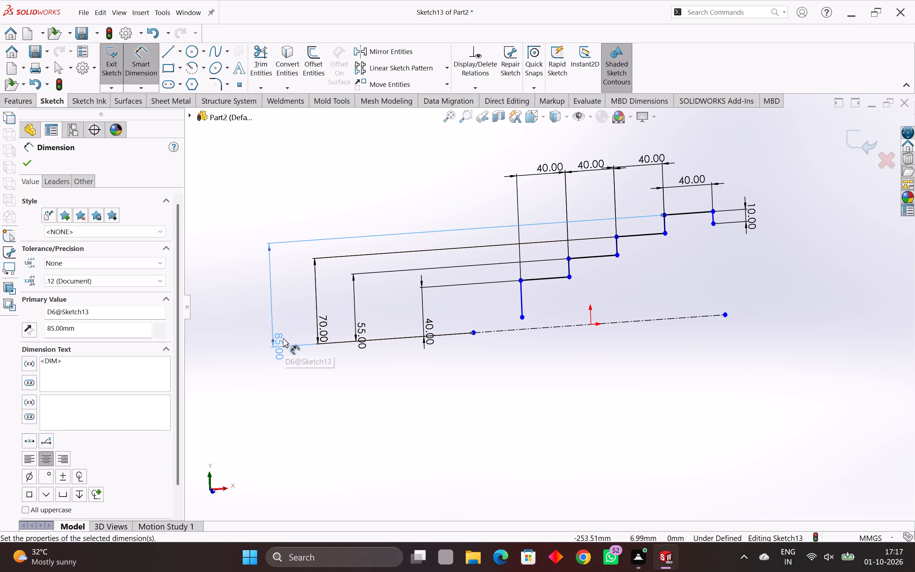
pyautogui.moveTo(282, 339); pyautogui.dragTo(281, 302)
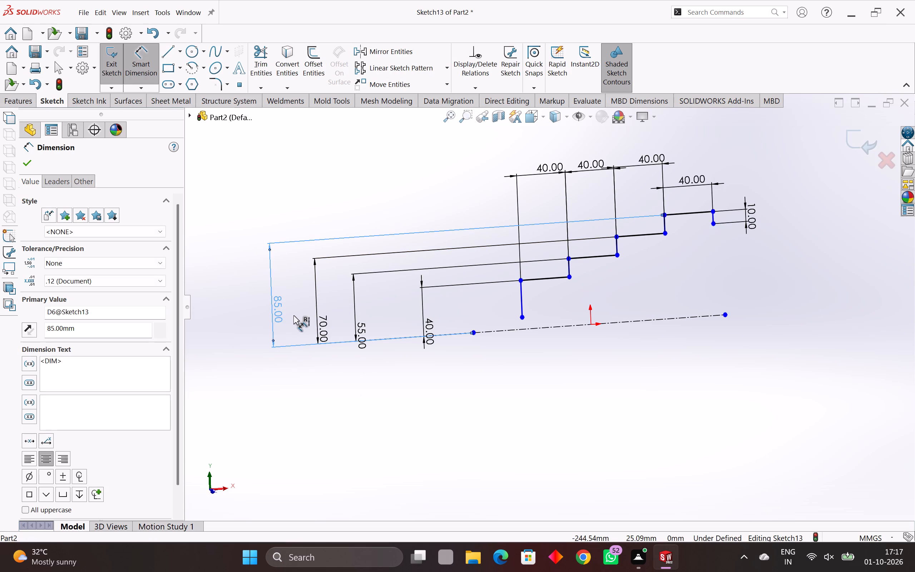
pyautogui.press('Escape')
pyautogui.press('Escape')
pyautogui.press('Escape')
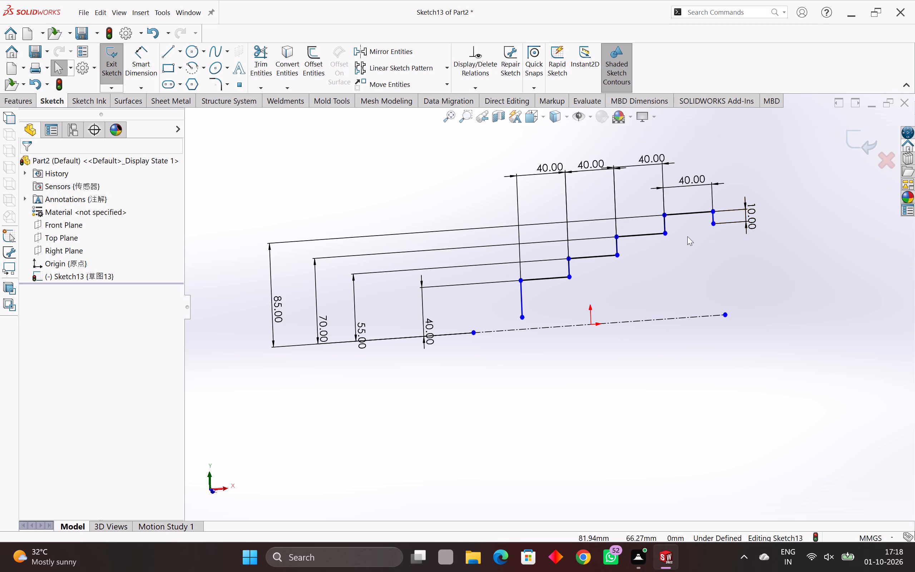
# Move the top step's 40 mm width dimension up to line up with the other 40 mm tread dimensions.
pyautogui.moveTo(688, 176); pyautogui.dragTo(688, 172)
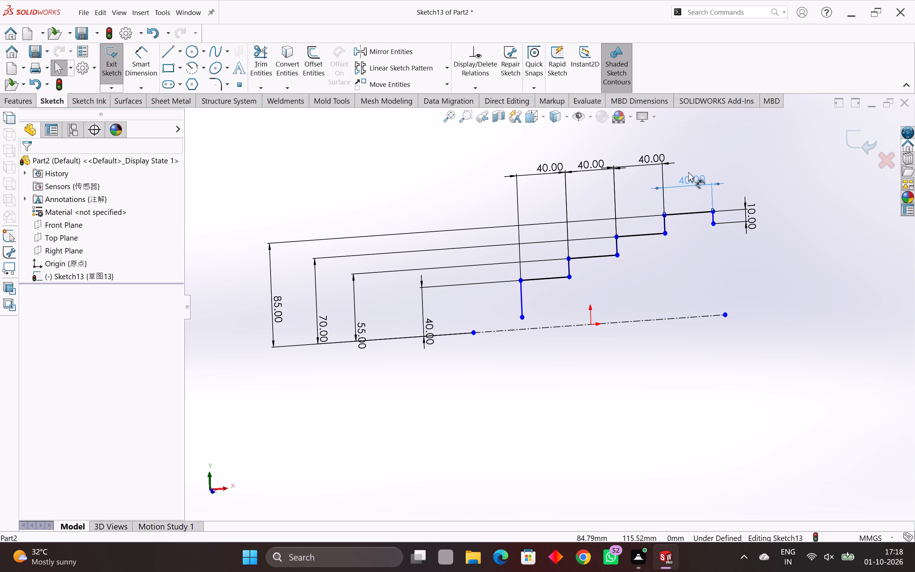
pyautogui.moveTo(688, 172); pyautogui.dragTo(686, 160)
pyautogui.moveTo(686, 160); pyautogui.dragTo(686, 151)
pyautogui.press('Escape')
pyautogui.press('Escape')
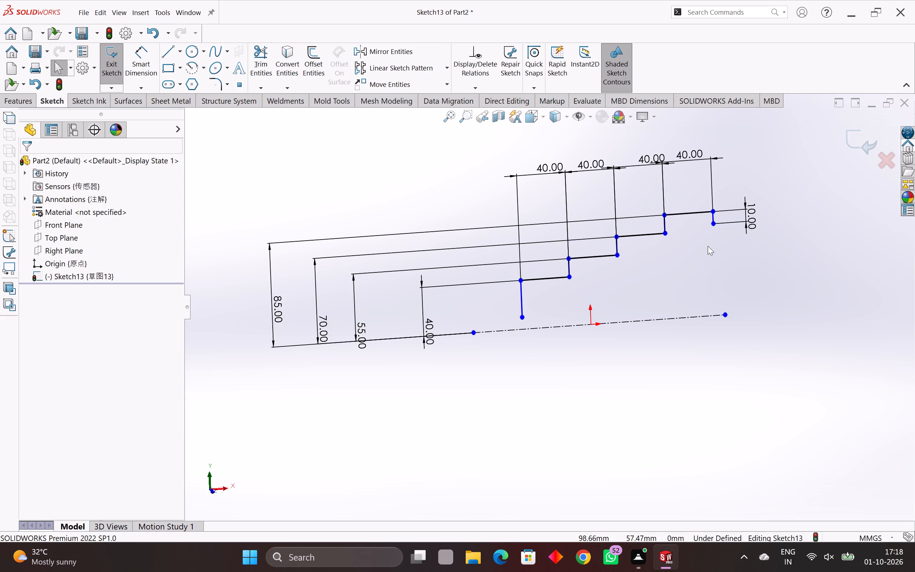
# Sketch a lower staircase of three treads and risers from the short right end line, starting with a tread about 27 mm long.
pyautogui.press('l')
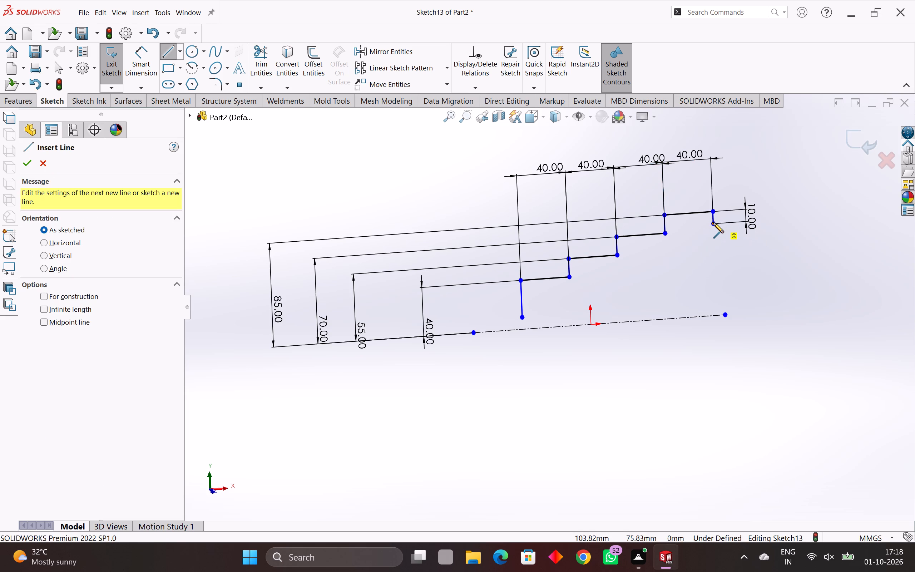
pyautogui.click(713, 223)
pyautogui.click(680, 227)
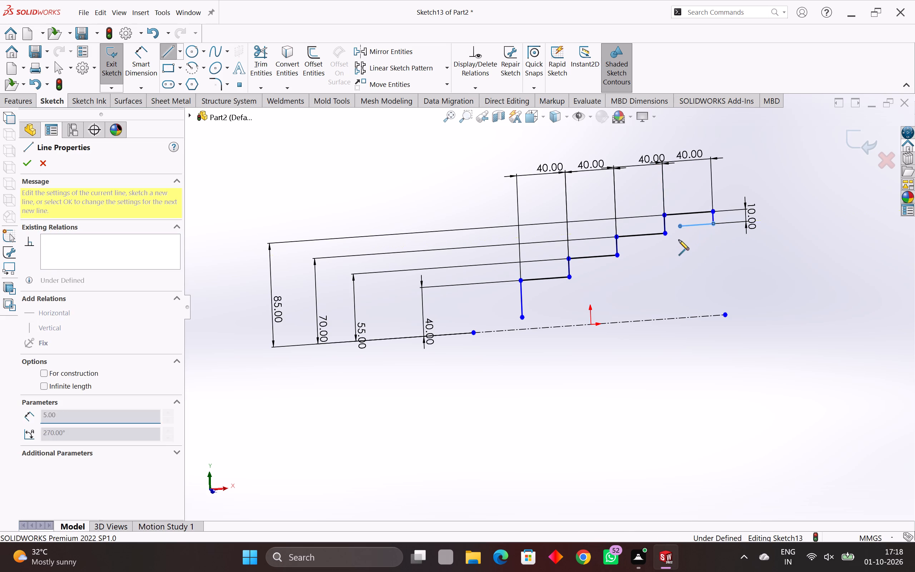
pyautogui.click(682, 247)
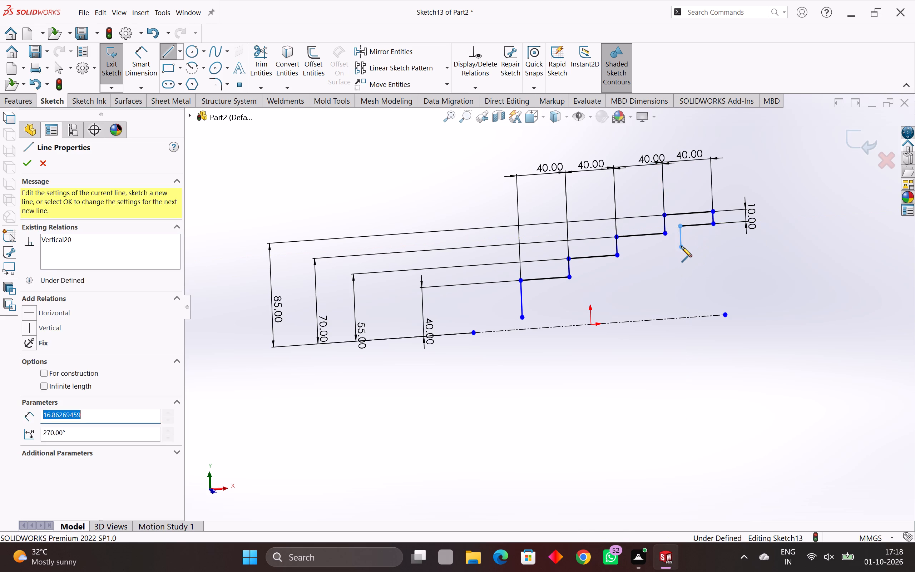
pyautogui.click(642, 249)
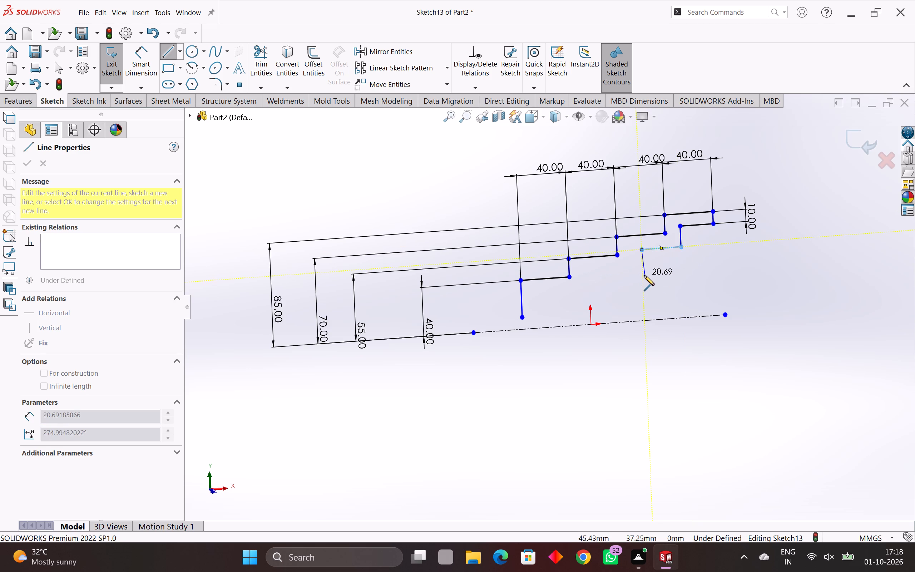
pyautogui.click(643, 273)
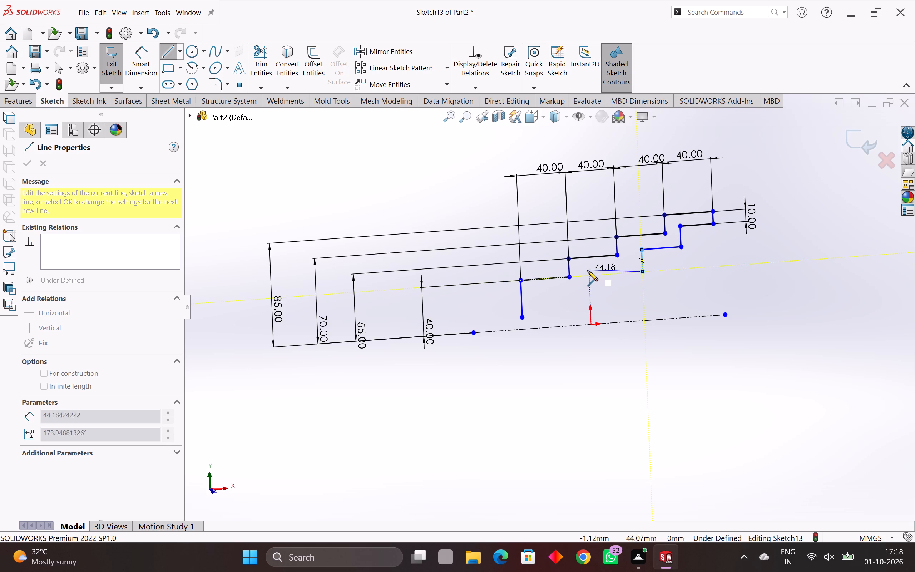
pyautogui.click(588, 277)
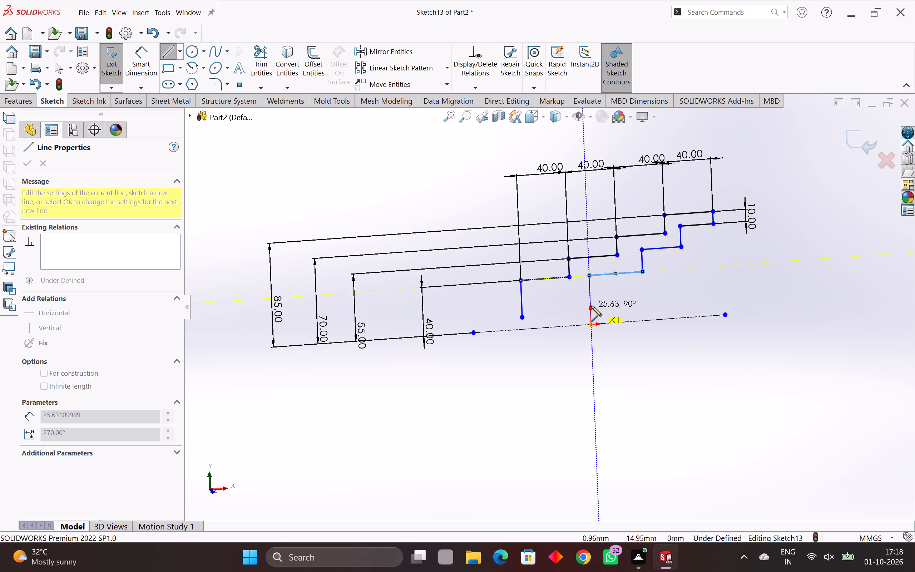
pyautogui.click(591, 295)
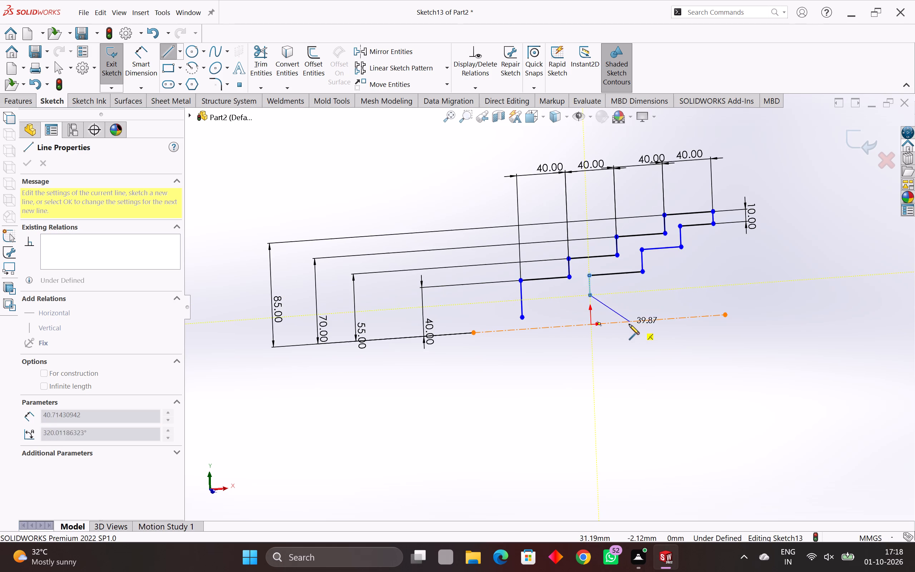
pyautogui.press('Escape')
# Dimension the lower outline's uppermost tread at 32 mm, with the text just below it.
pyautogui.click(142, 50)
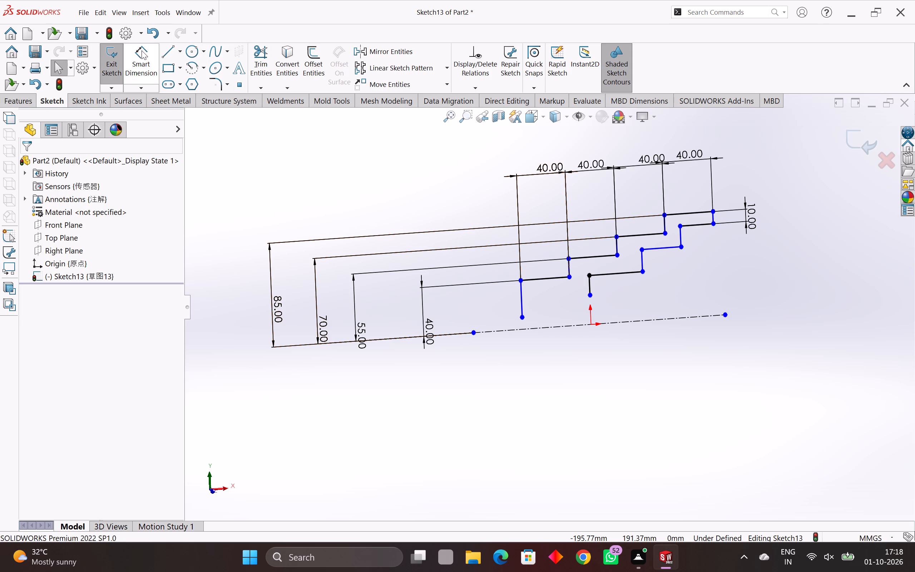
pyautogui.click(693, 226)
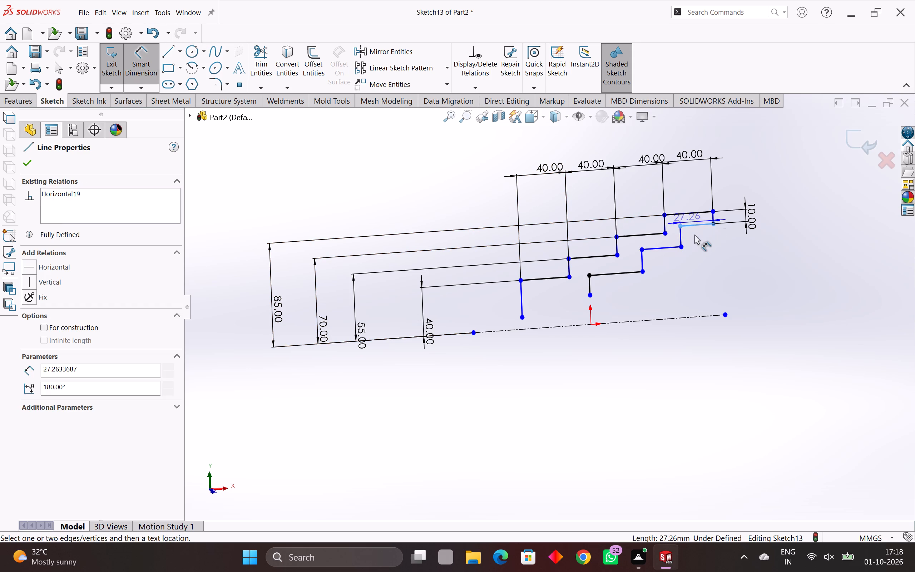
pyautogui.click(696, 238)
pyautogui.write('32')
pyautogui.press('Return')
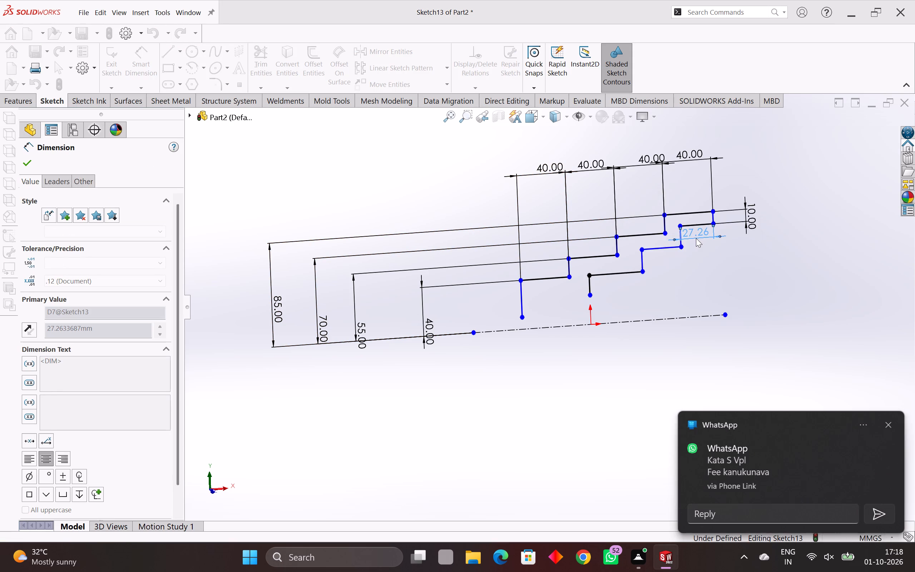
# Dimension the riser below the lower outline's uppermost tread at 10 mm, with the text out beyond the end line.
pyautogui.scroll(3, 675, 236)
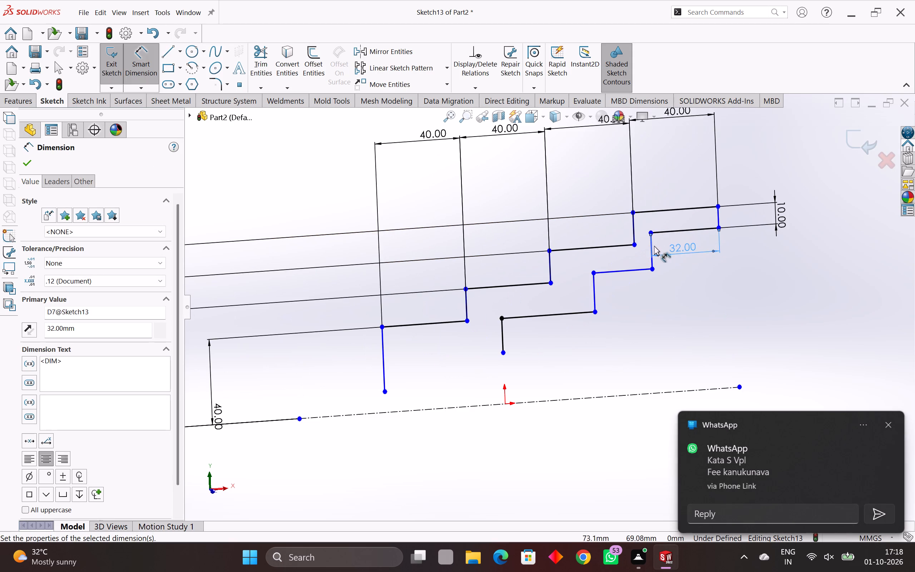
pyautogui.click(653, 246)
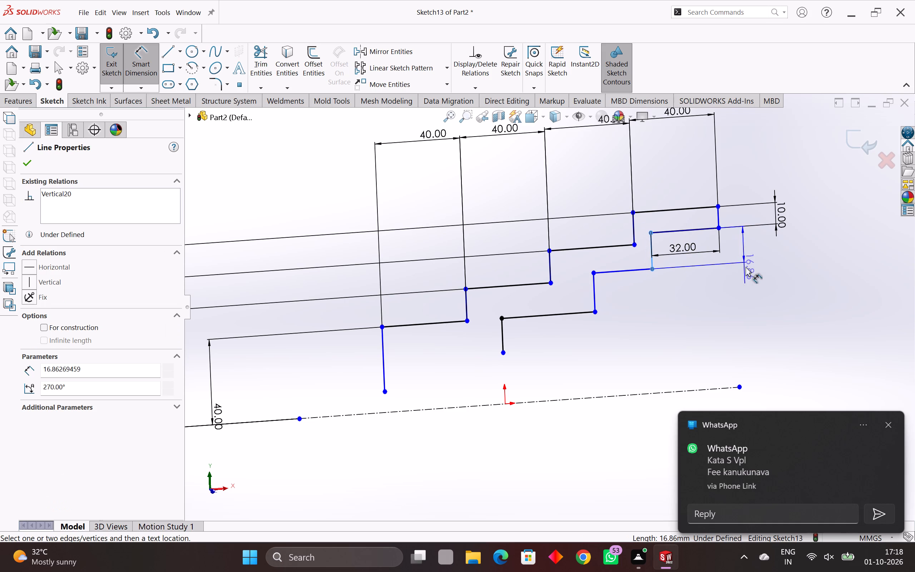
pyautogui.click(746, 267)
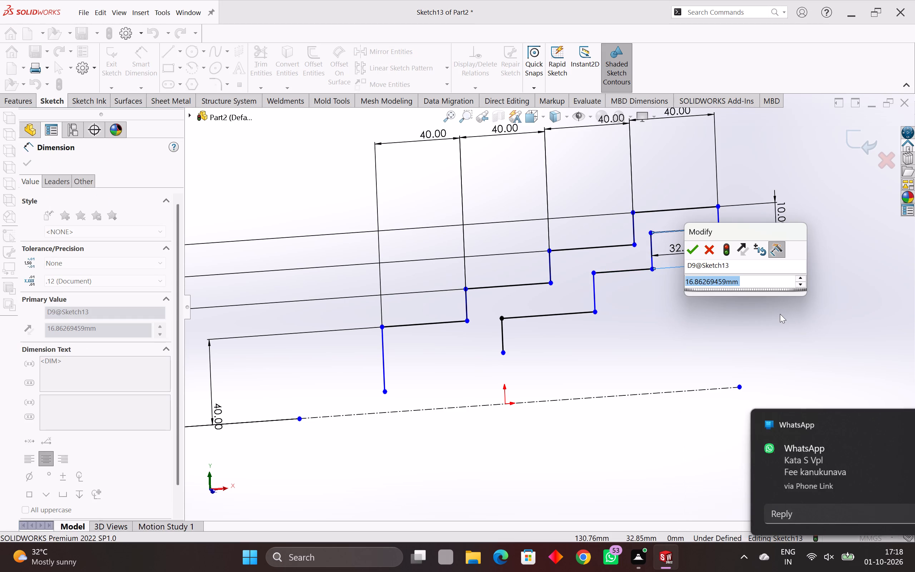
pyautogui.write('10')
pyautogui.press('Return')
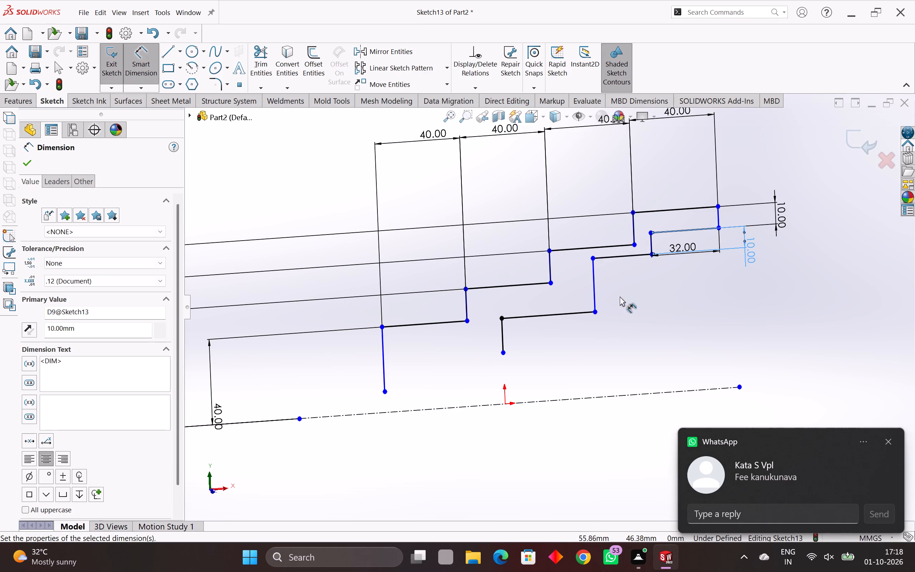
# Dimension the lower outline's second tread at 32 mm, with the text below the tread.
pyautogui.click(594, 280)
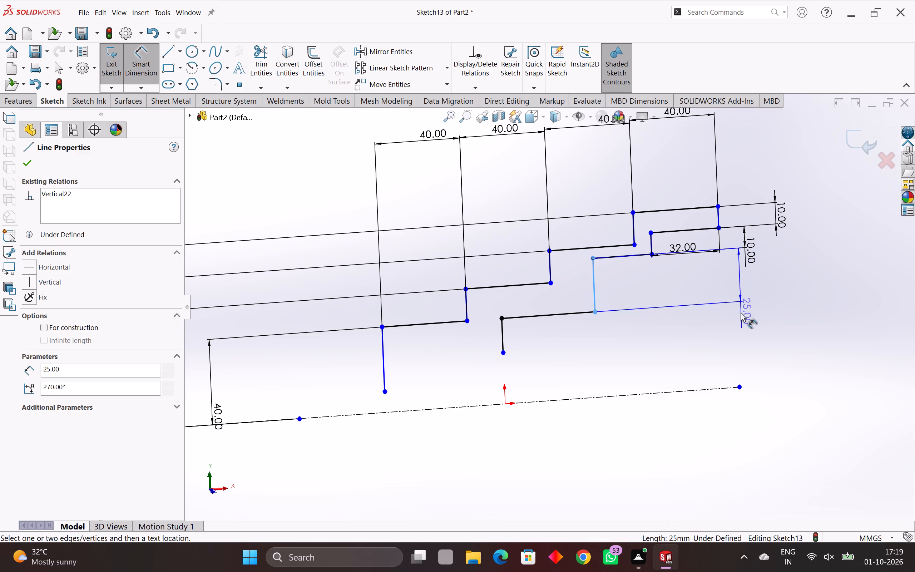
pyautogui.press('Escape')
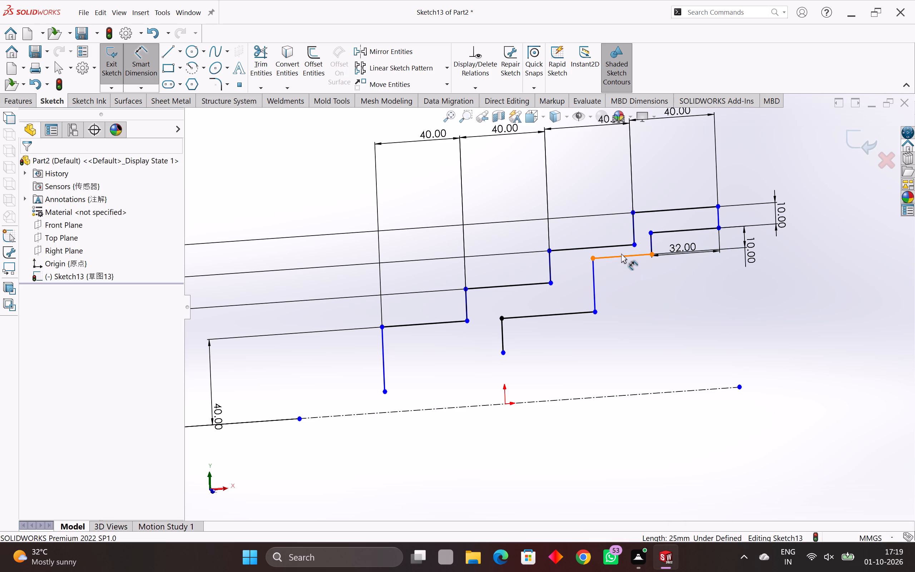
pyautogui.click(620, 256)
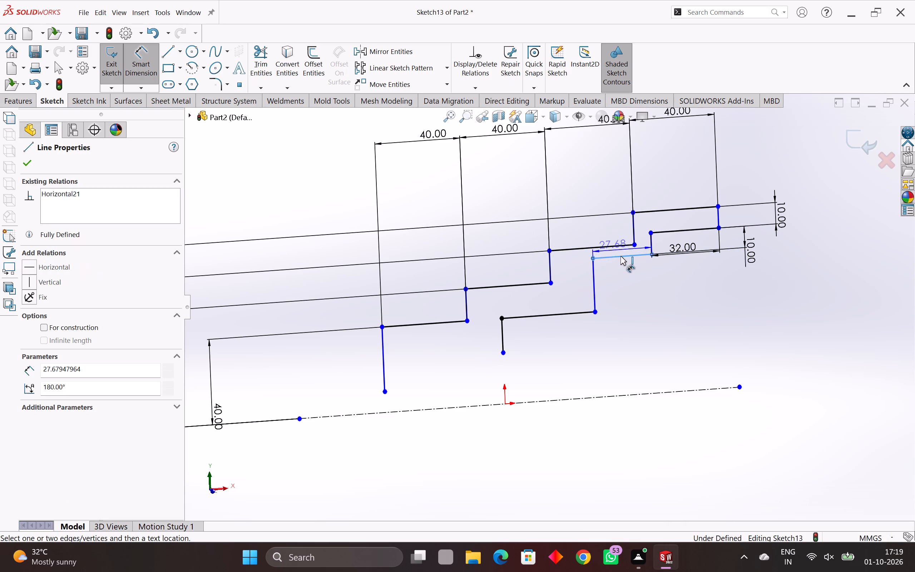
pyautogui.click(630, 302)
pyautogui.write('32')
pyautogui.press('Return')
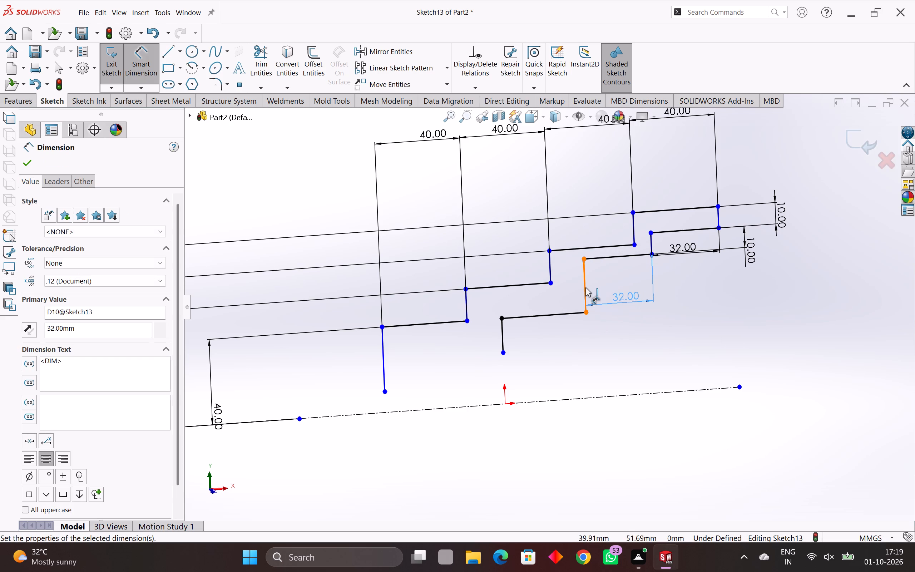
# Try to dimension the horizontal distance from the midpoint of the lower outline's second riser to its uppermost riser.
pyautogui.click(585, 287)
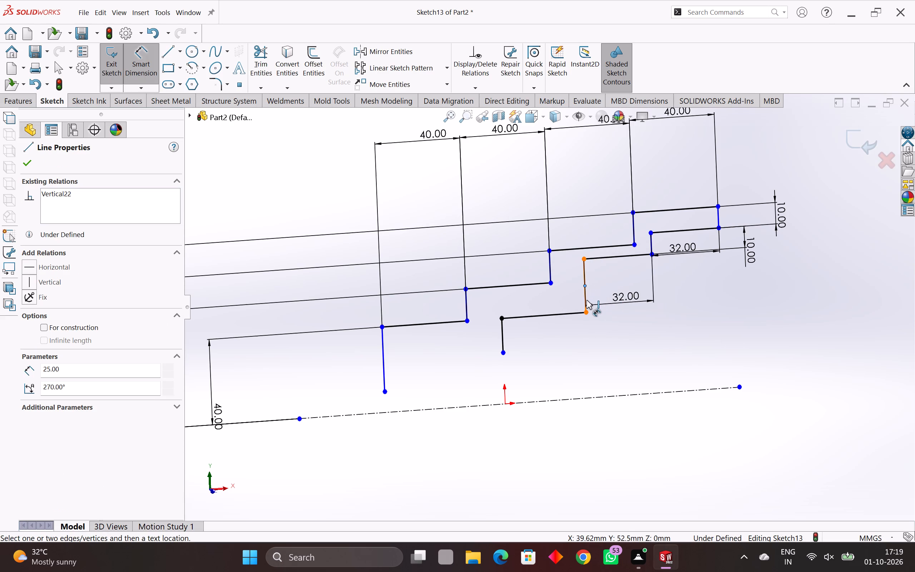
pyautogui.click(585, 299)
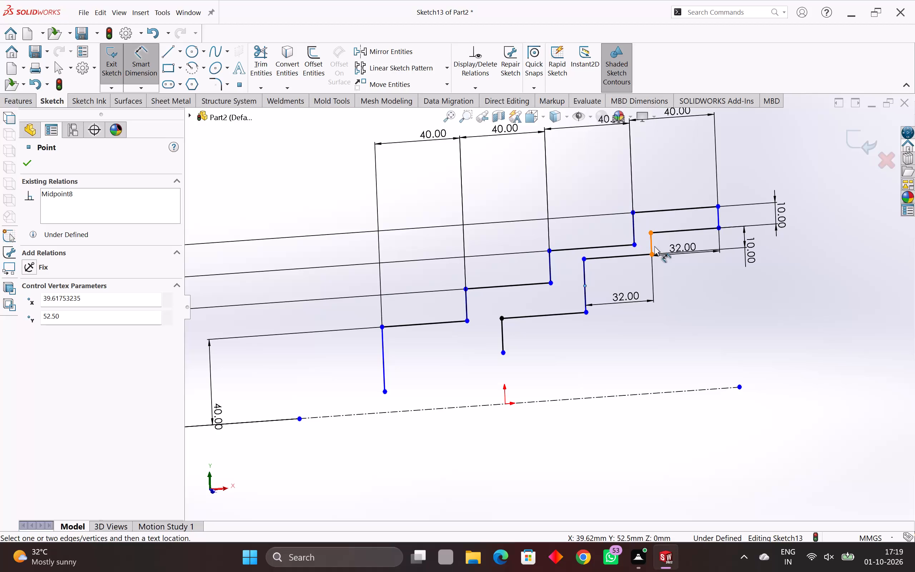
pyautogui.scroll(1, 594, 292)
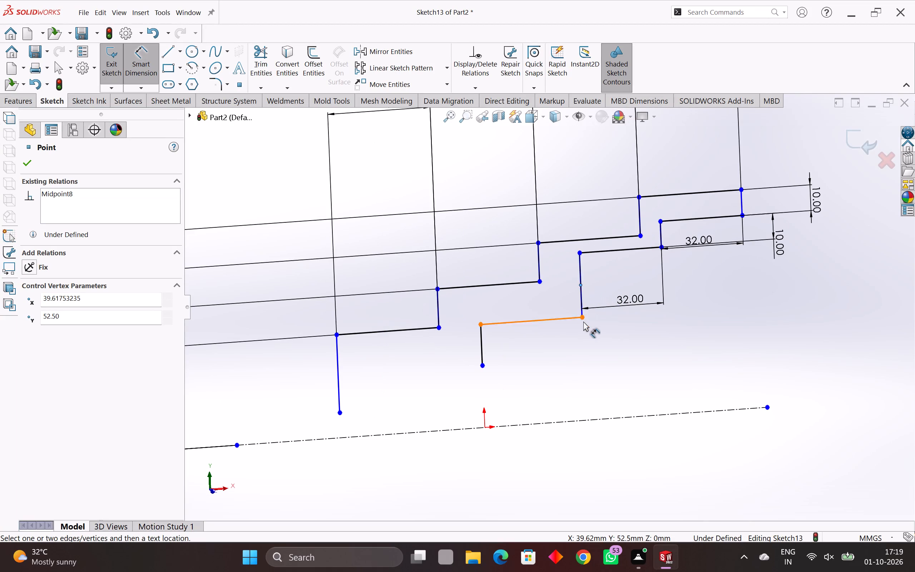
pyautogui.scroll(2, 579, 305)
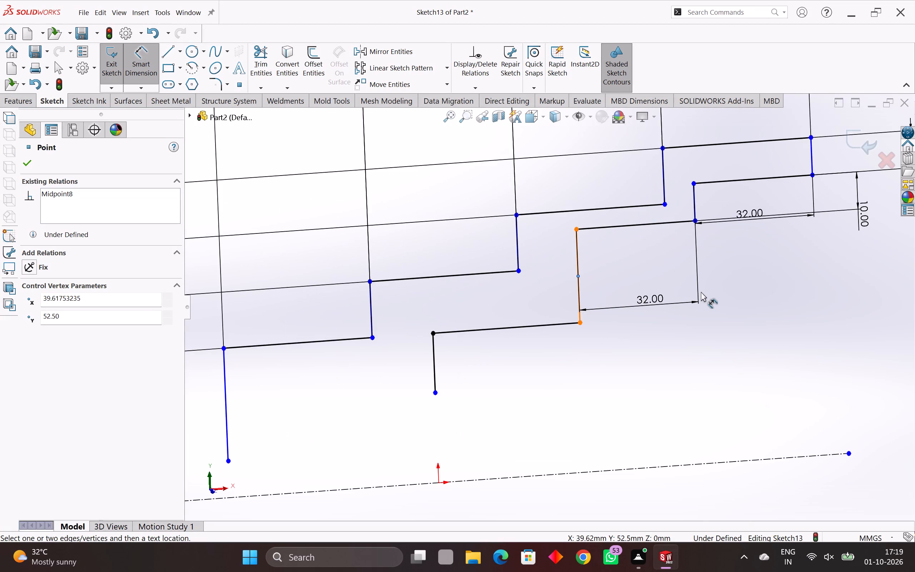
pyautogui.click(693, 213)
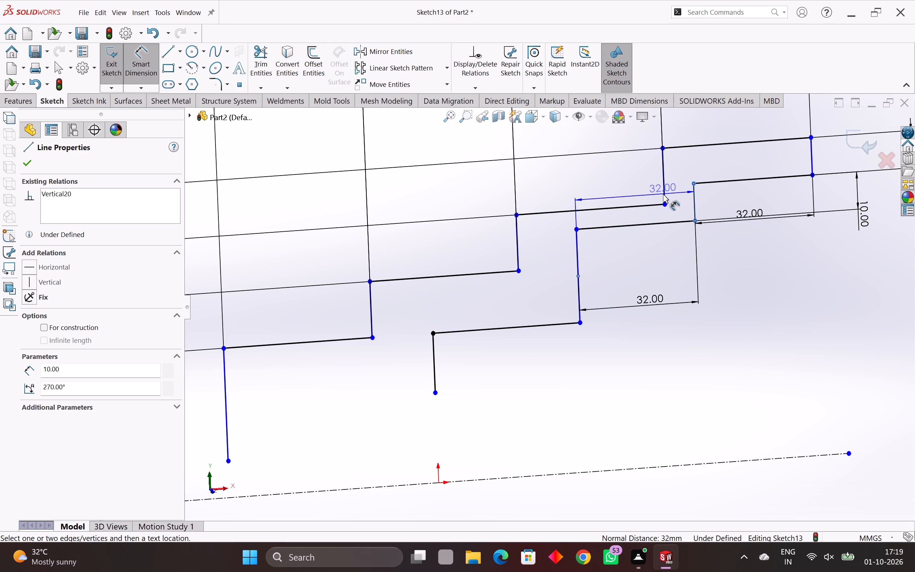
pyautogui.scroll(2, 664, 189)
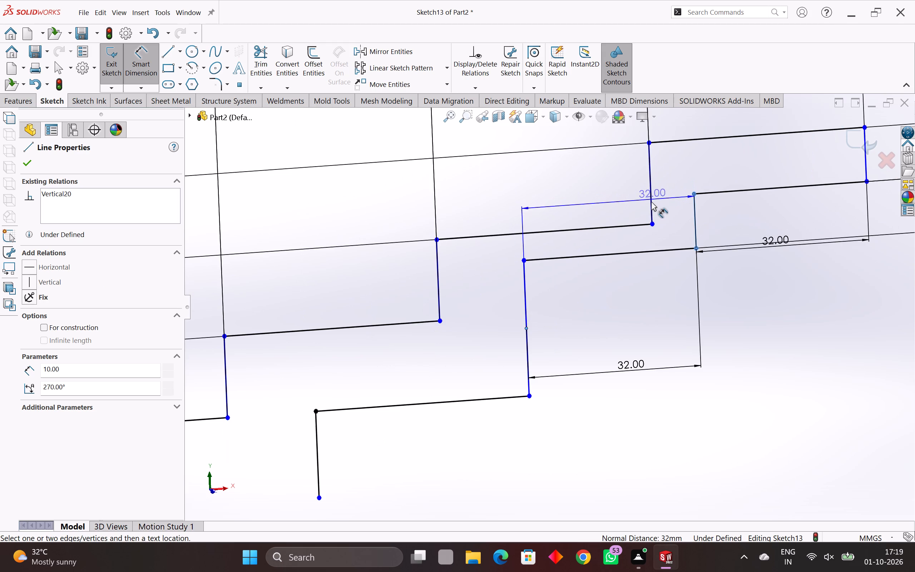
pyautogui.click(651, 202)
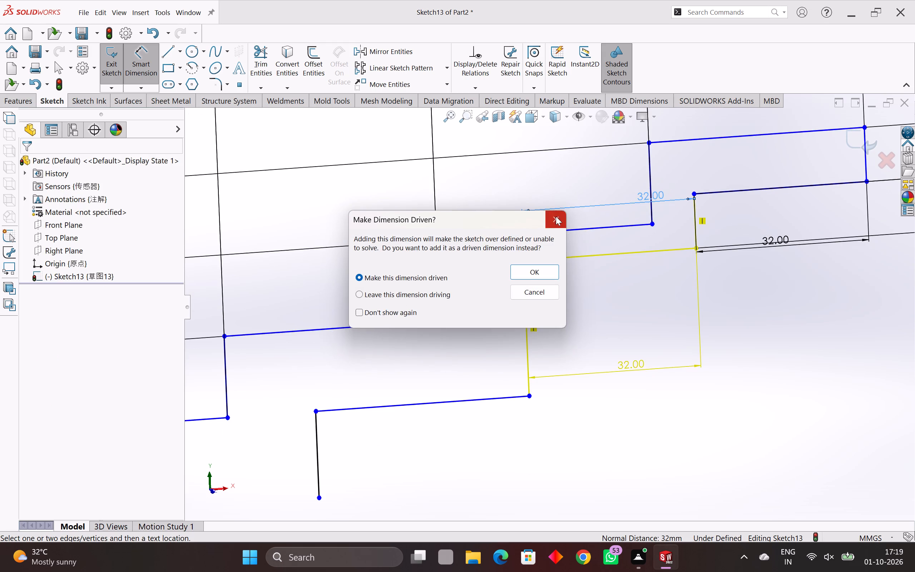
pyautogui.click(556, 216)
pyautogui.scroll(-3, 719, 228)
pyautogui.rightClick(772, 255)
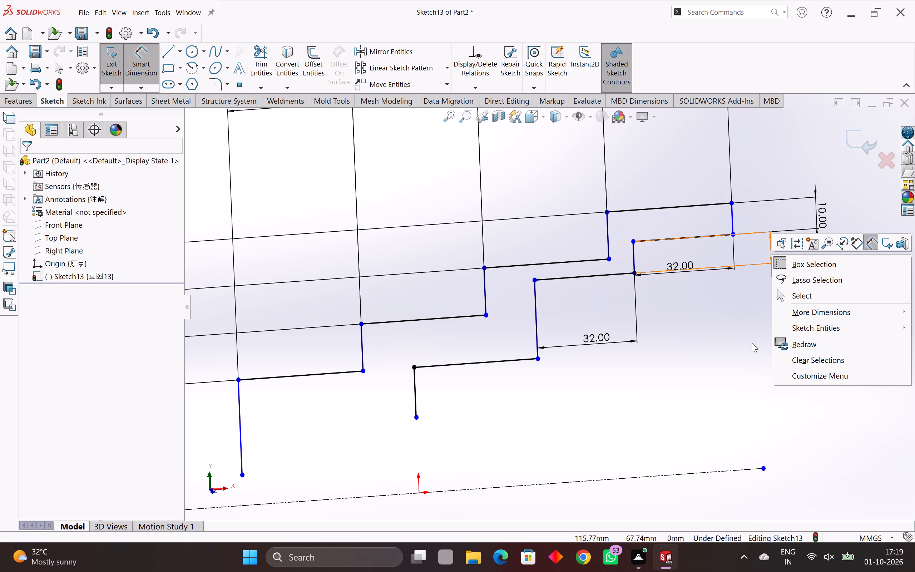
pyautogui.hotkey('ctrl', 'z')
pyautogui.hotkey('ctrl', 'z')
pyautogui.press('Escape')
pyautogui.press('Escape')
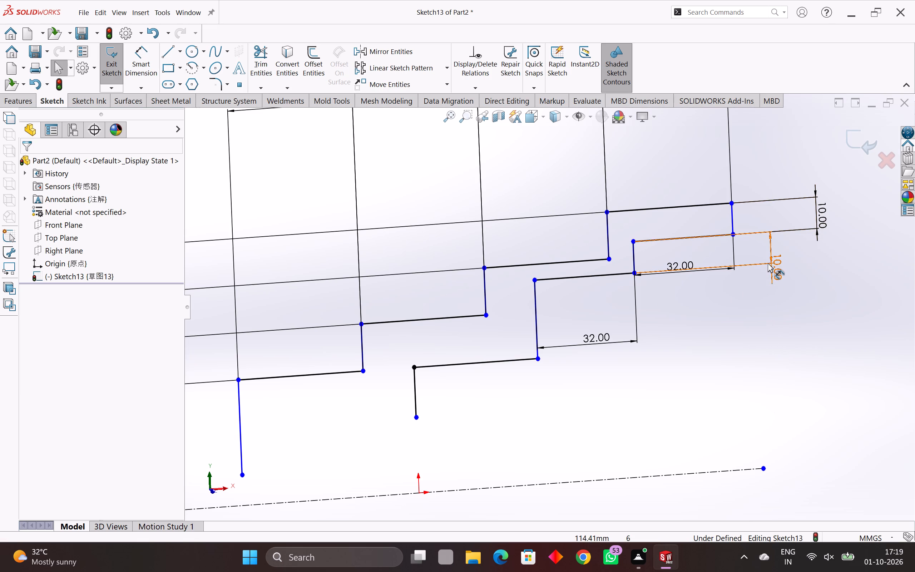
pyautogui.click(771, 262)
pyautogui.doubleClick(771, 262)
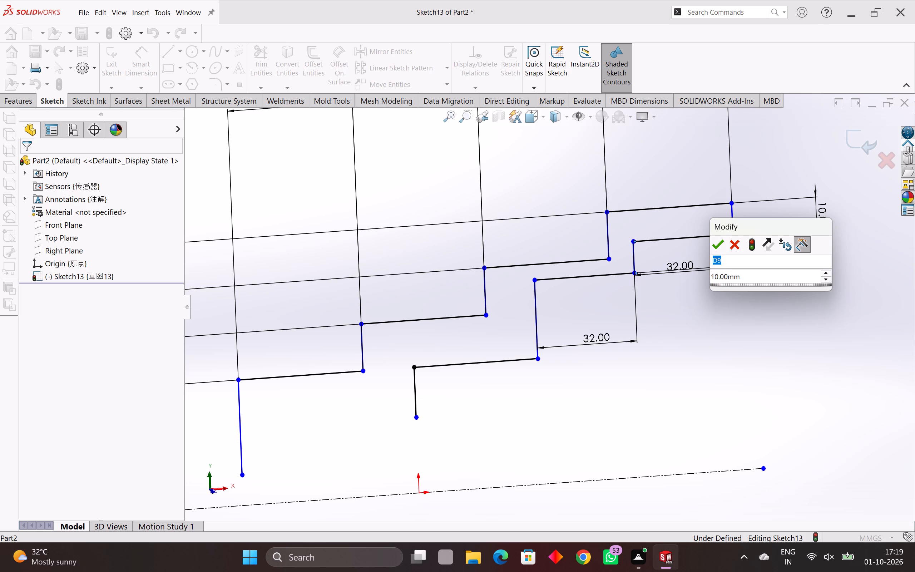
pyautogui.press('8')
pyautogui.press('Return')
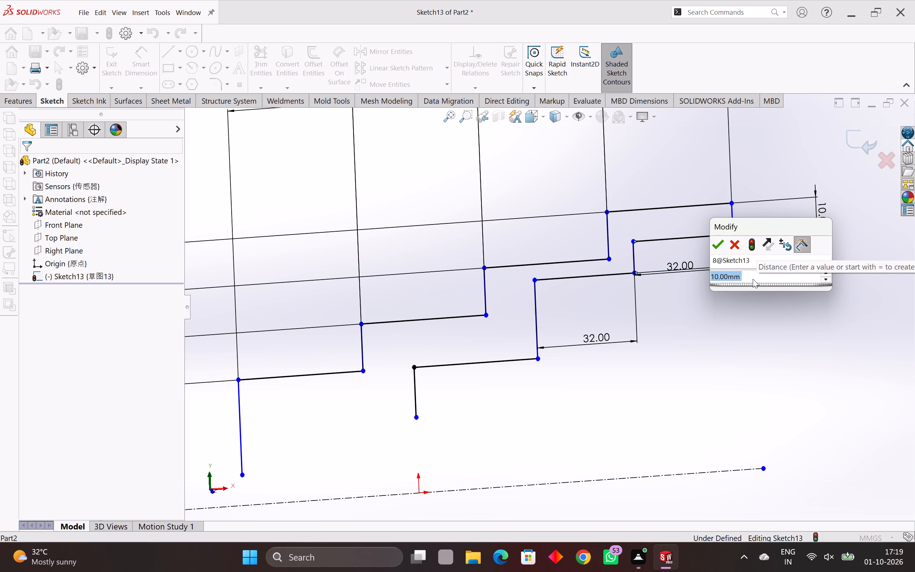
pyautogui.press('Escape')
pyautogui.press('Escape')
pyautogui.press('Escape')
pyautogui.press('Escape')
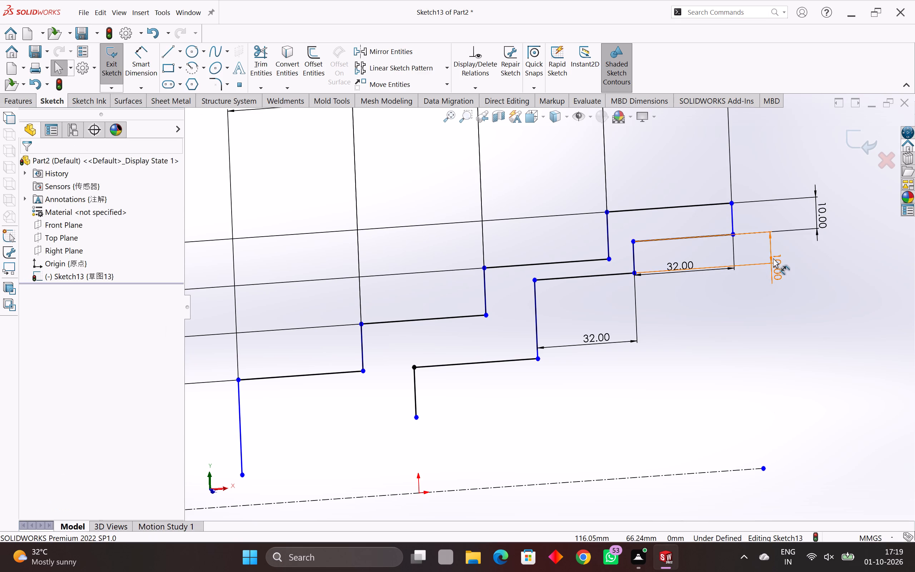
# Set the height of the lower outline's uppermost riser to 8 mm.
pyautogui.doubleClick(773, 258)
pyautogui.press('8')
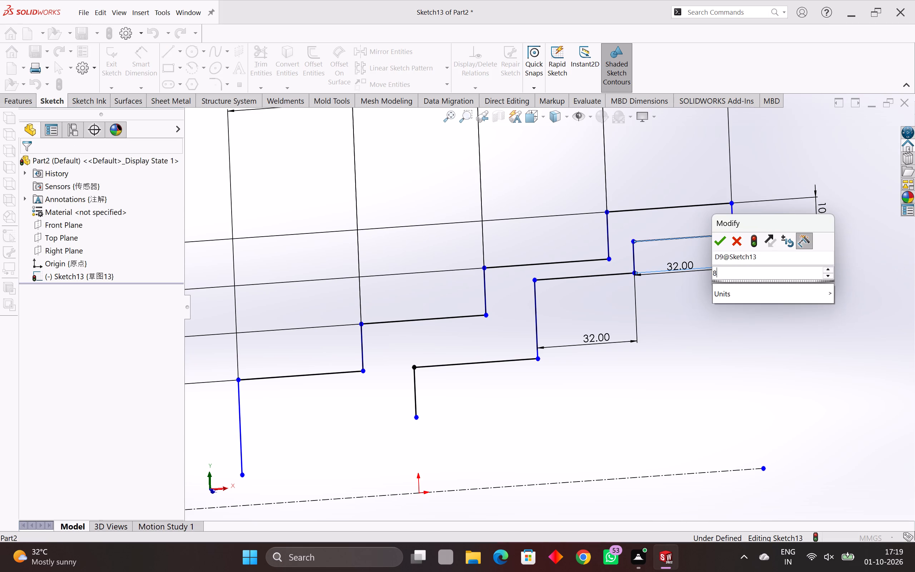
pyautogui.press('Return')
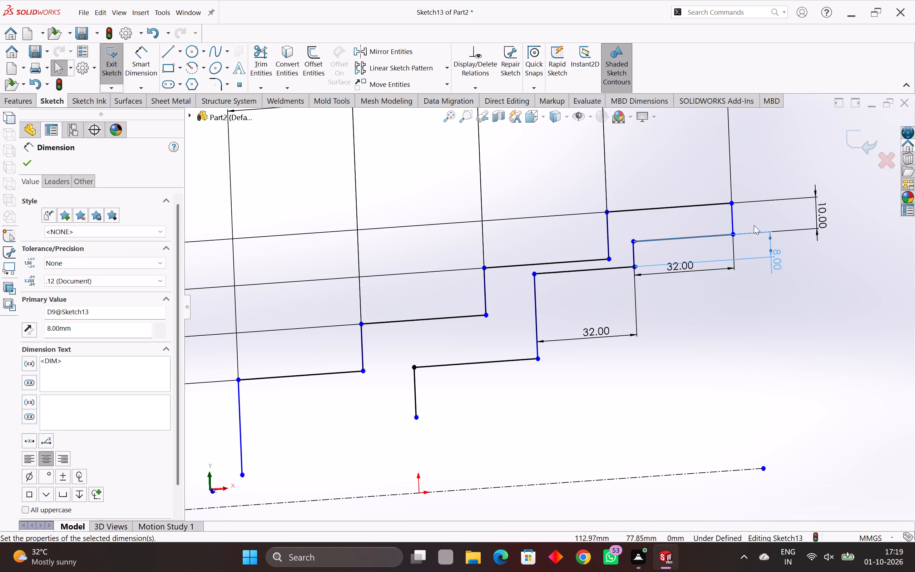
# Set the height of the short end line joining the upper and lower outlines to 8 mm.
pyautogui.doubleClick(753, 223)
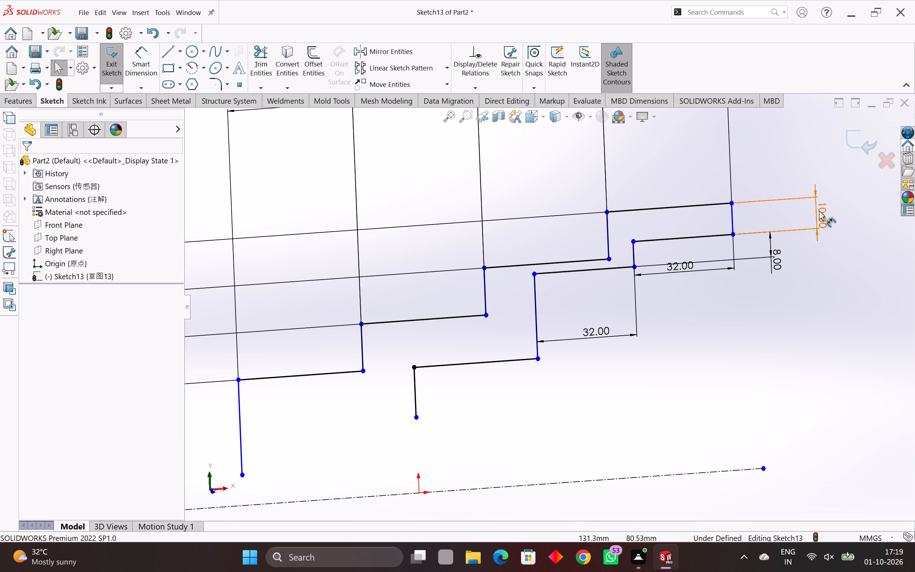
pyautogui.doubleClick(819, 211)
pyautogui.press('8')
pyautogui.press('Return')
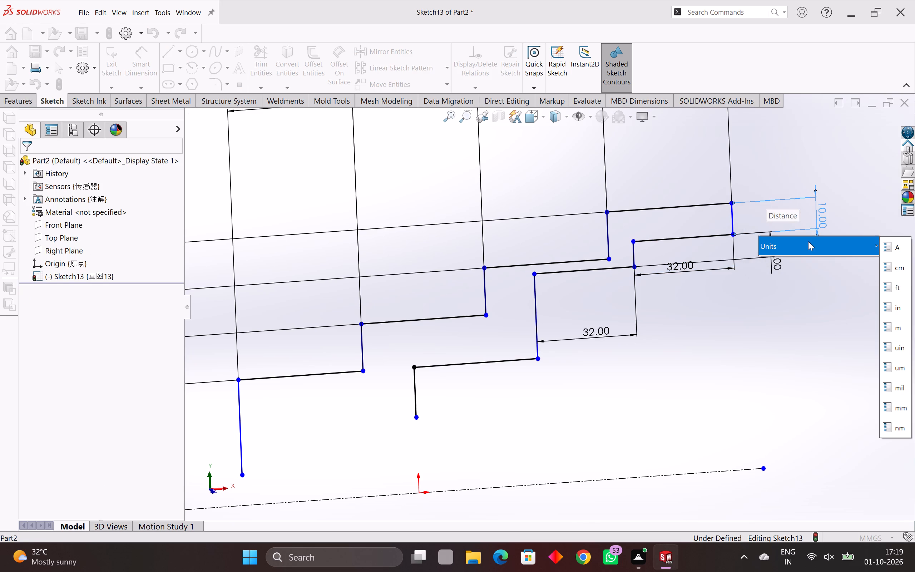
# Set the height of the lower outline's uppermost riser to 10 mm.
pyautogui.scroll(2, 643, 267)
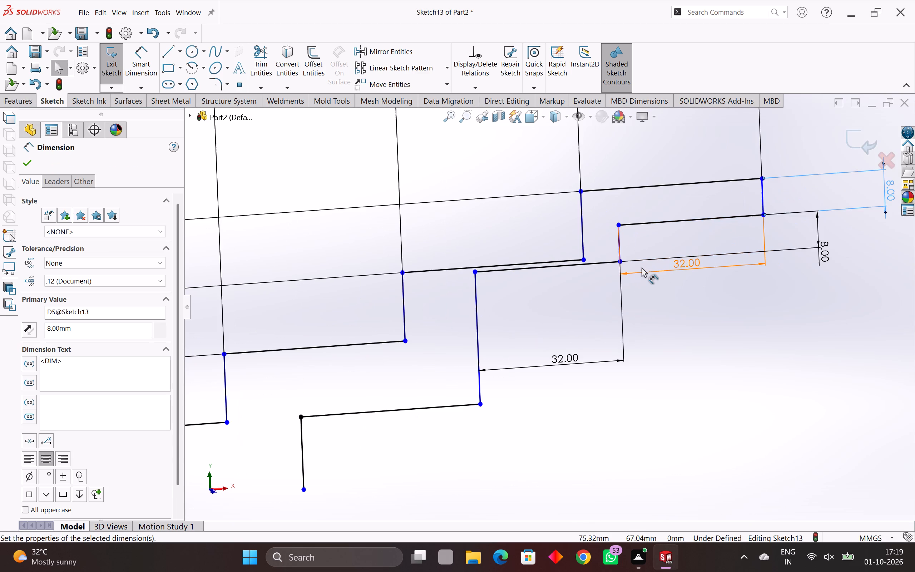
pyautogui.scroll(2, 578, 265)
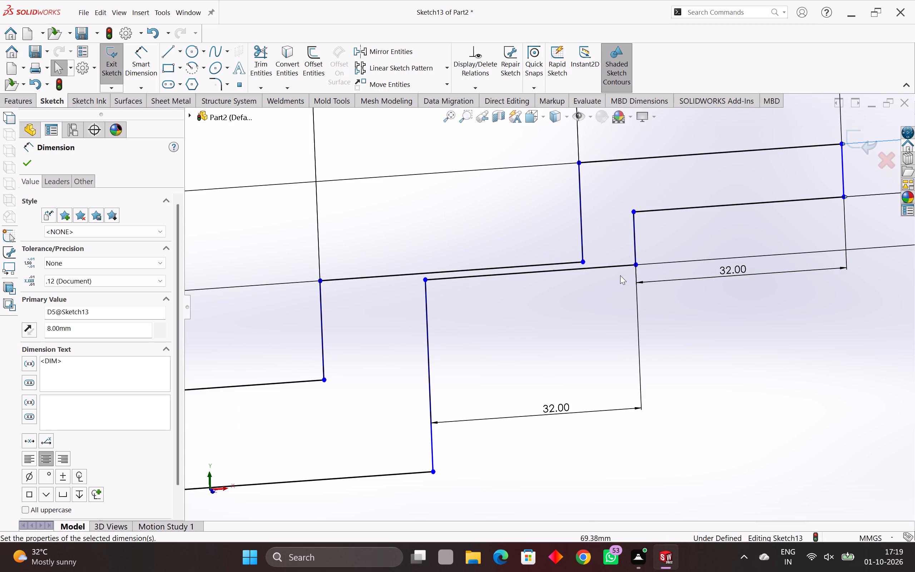
pyautogui.scroll(-1, 636, 280)
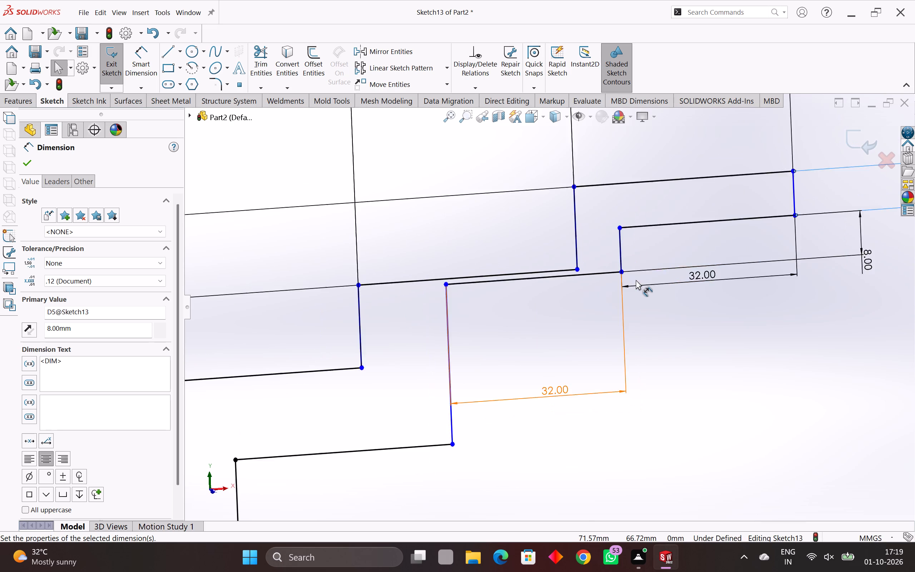
pyautogui.scroll(-2, 636, 280)
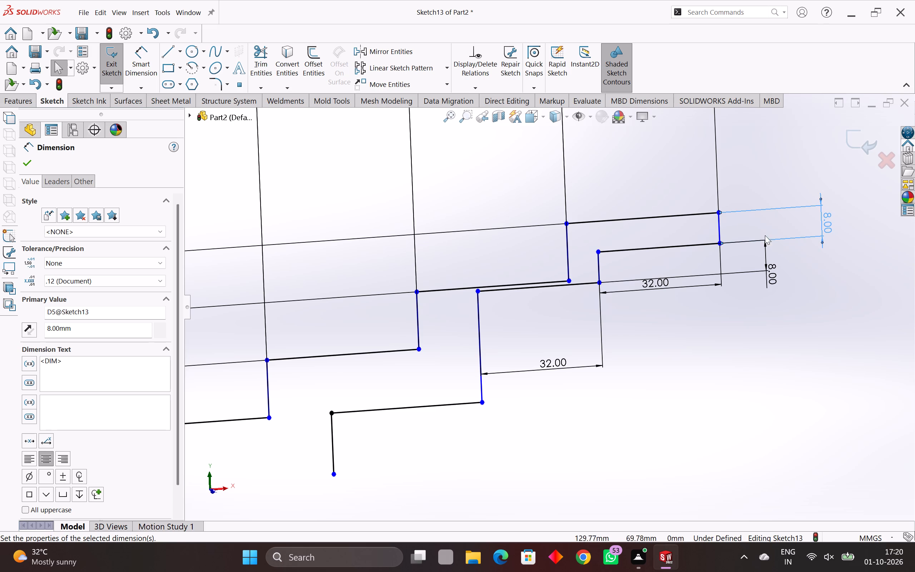
pyautogui.doubleClick(765, 264)
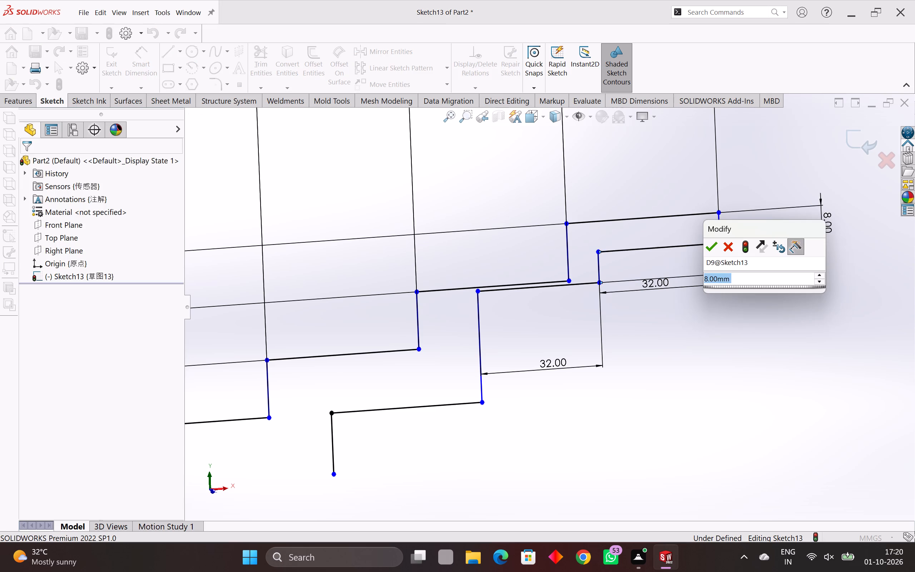
pyautogui.press('1')
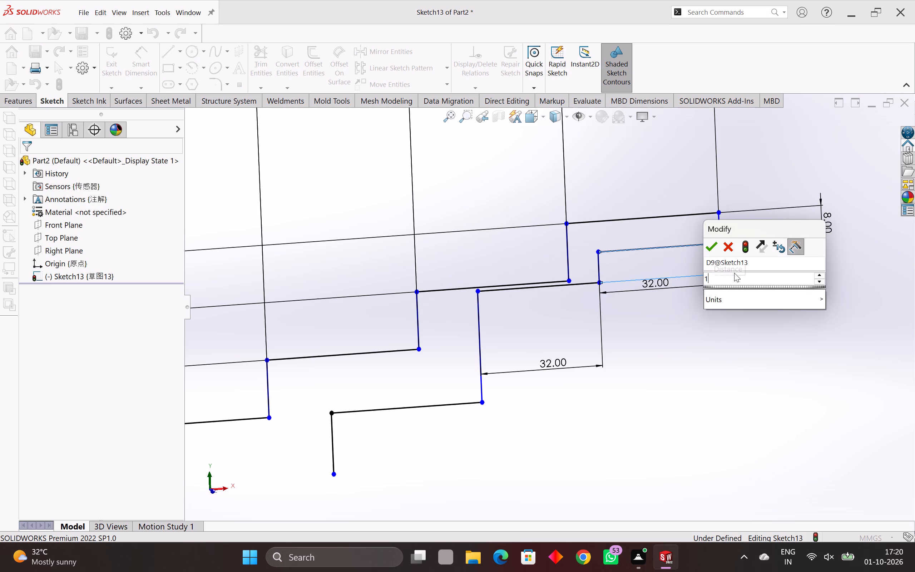
pyautogui.press('0')
pyautogui.press('Return')
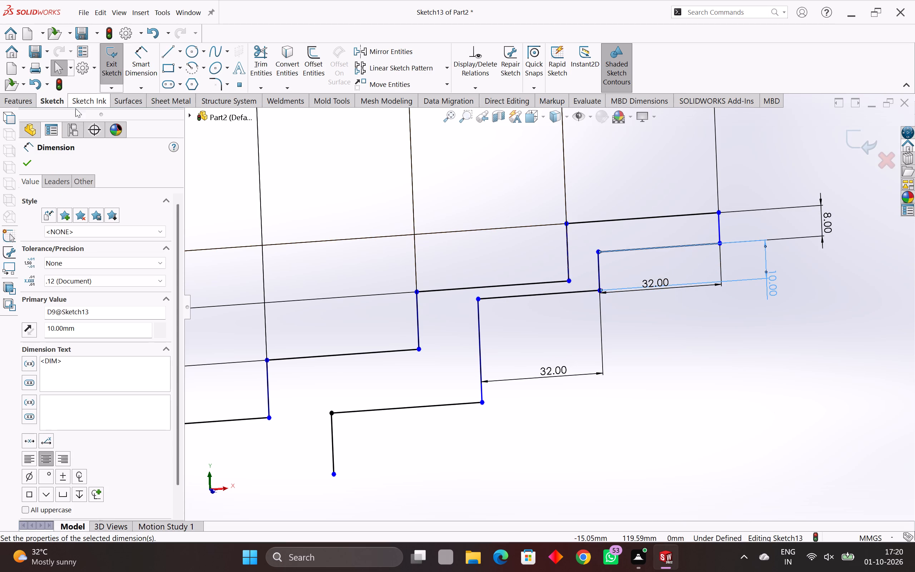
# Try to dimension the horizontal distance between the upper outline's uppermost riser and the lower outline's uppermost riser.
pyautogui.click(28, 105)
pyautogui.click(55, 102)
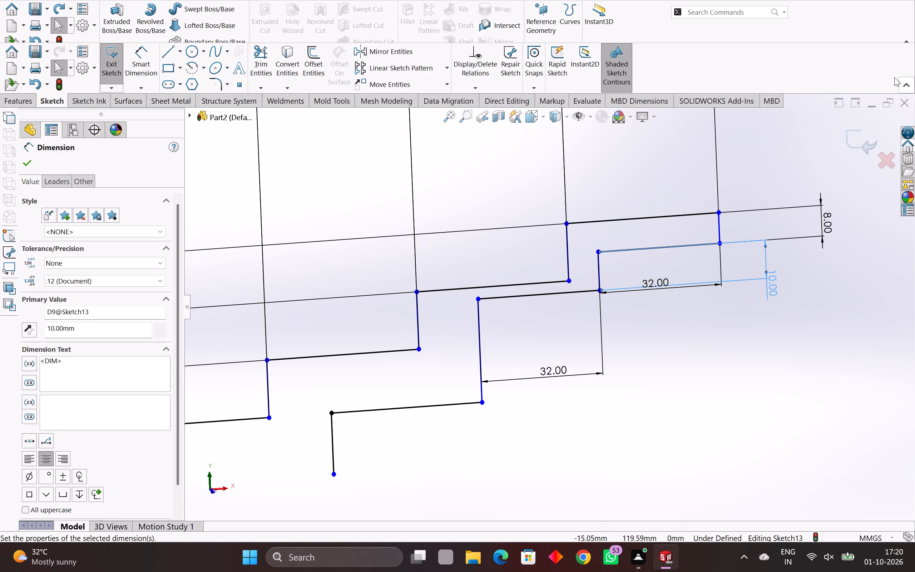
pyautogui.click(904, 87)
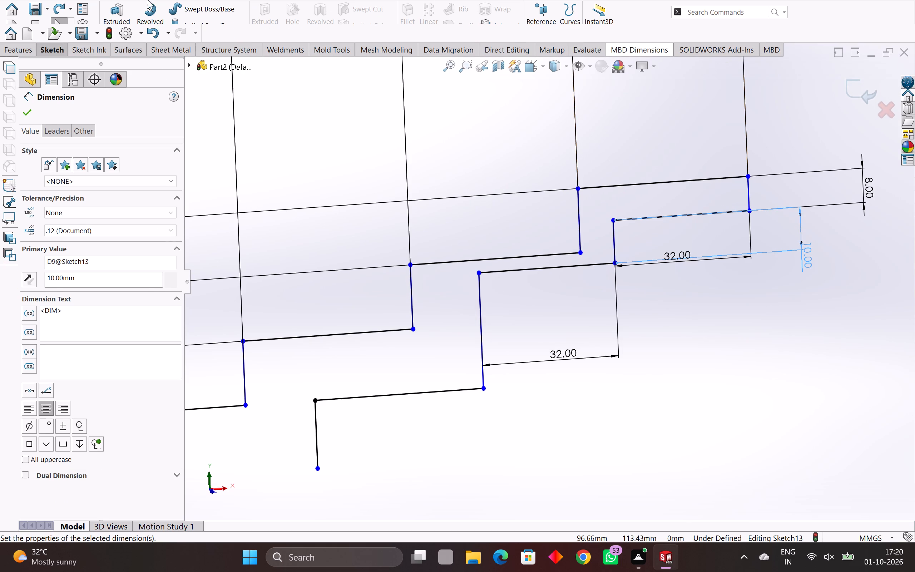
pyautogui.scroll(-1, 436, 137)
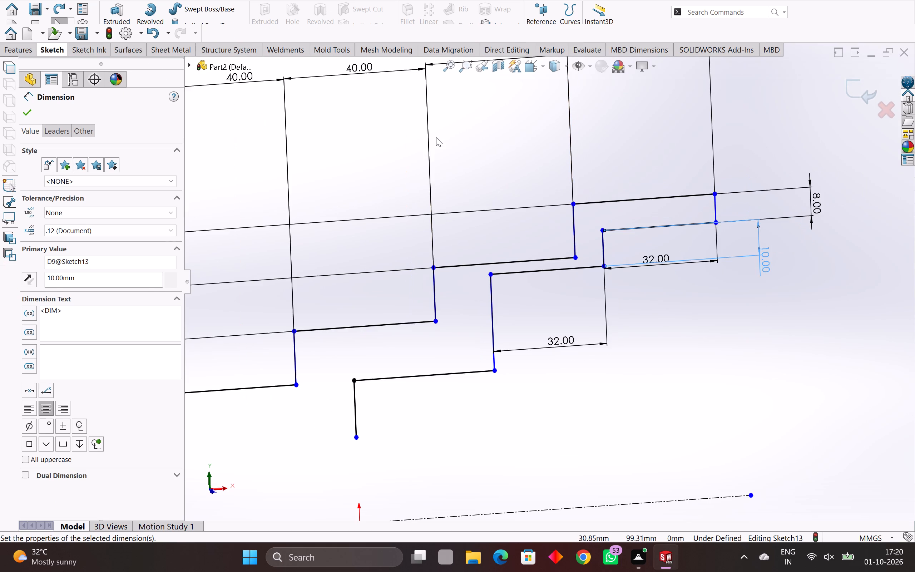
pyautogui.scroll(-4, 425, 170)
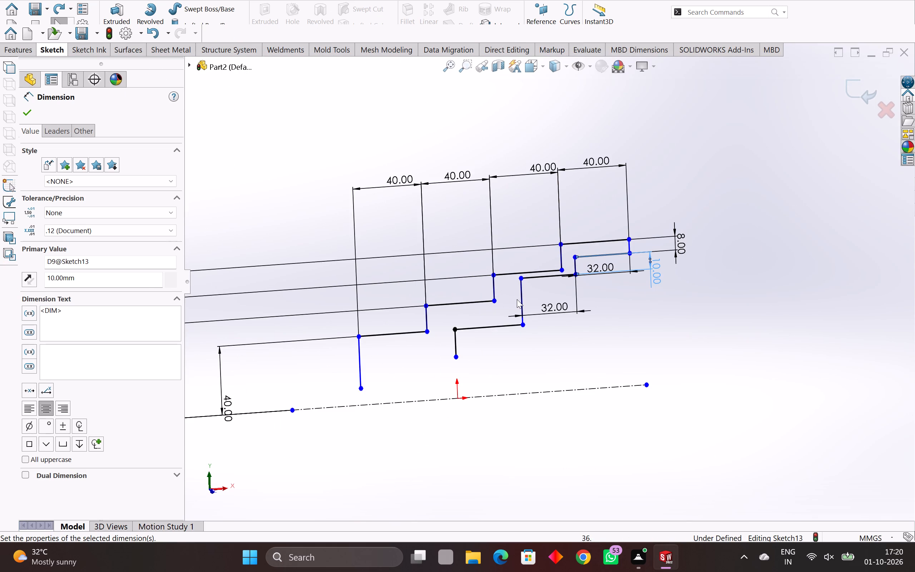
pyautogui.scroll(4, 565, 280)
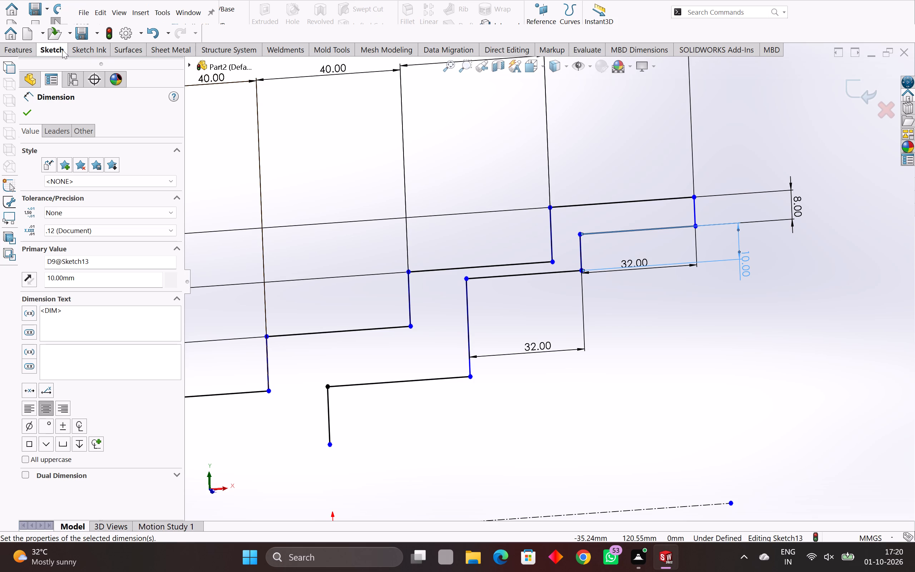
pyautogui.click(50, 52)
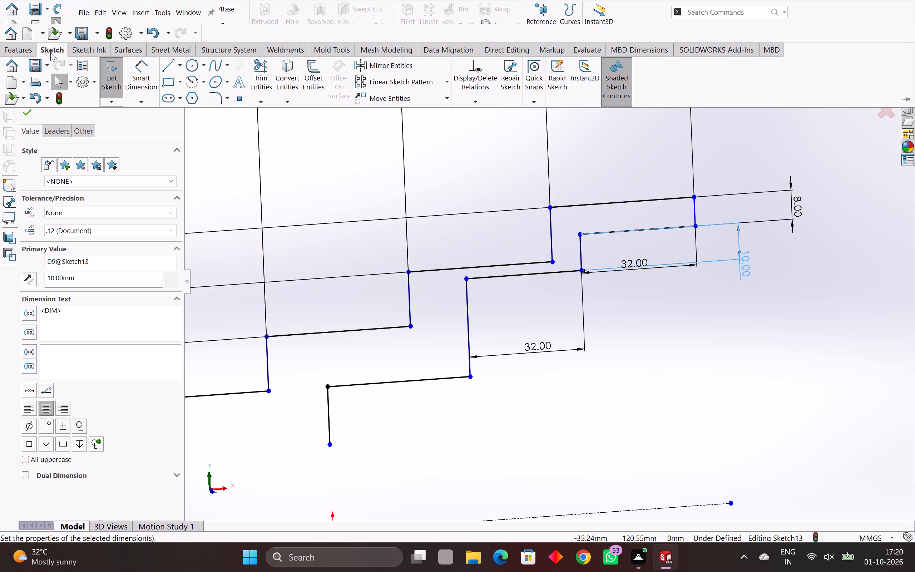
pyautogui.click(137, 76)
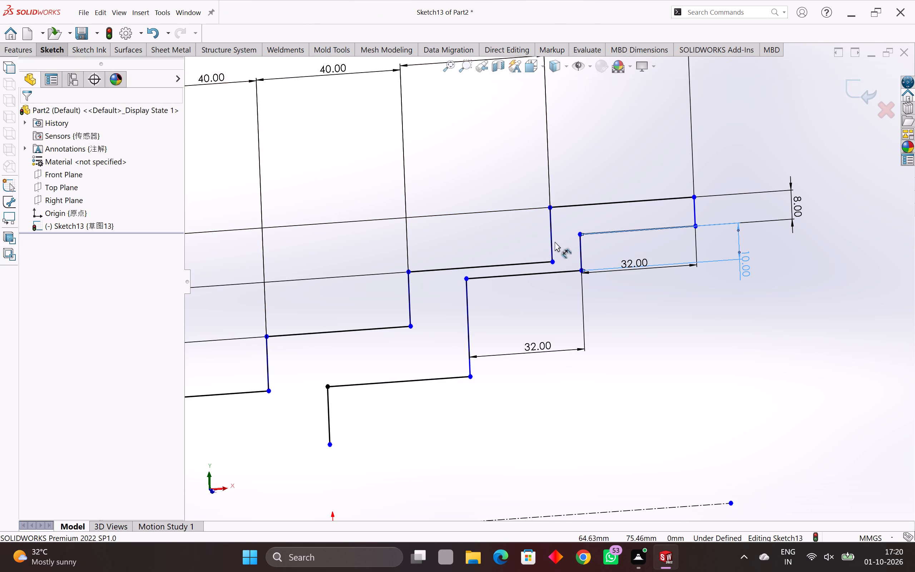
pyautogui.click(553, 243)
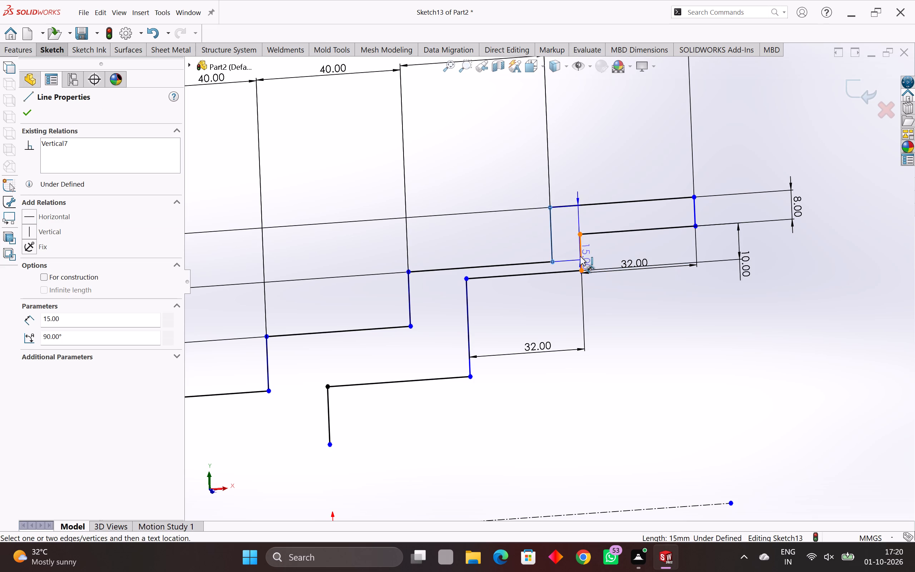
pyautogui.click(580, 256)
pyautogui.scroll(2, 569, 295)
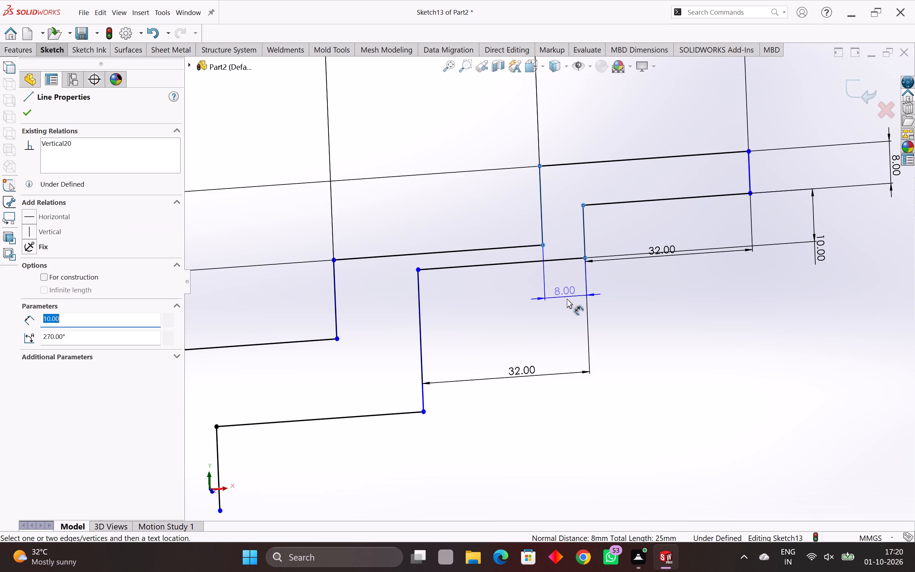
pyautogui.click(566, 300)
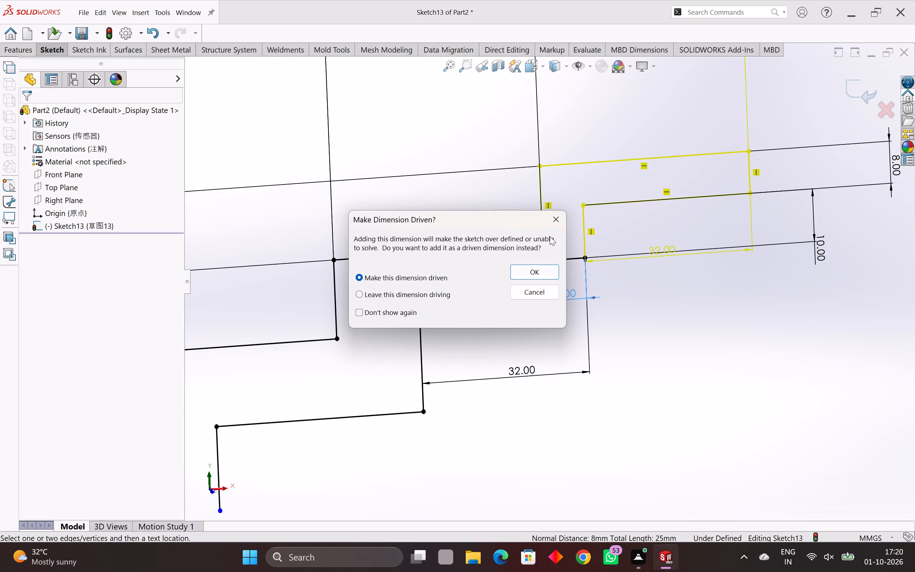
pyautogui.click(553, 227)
# Set the height of the short end line joining the upper and lower outlines to 10 mm.
pyautogui.scroll(-2, 563, 275)
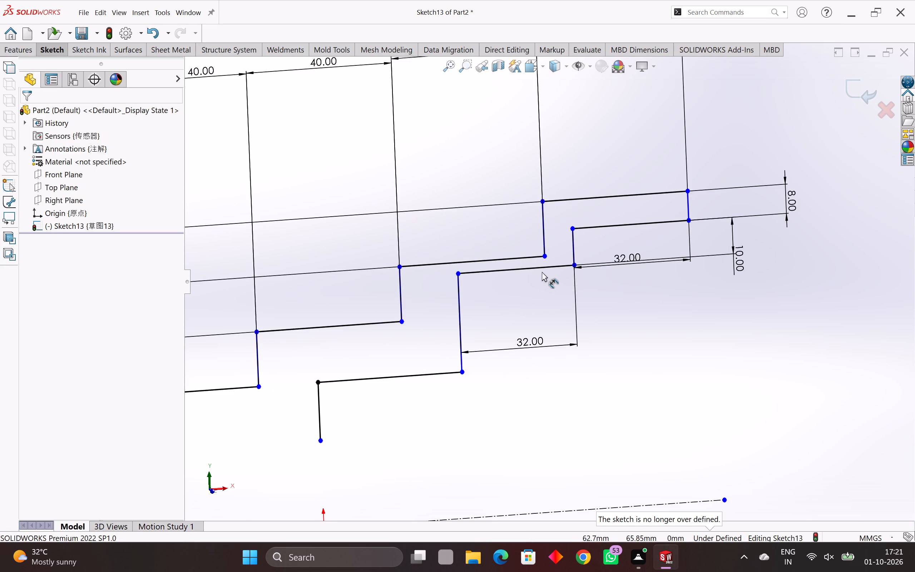
pyautogui.scroll(-1, 540, 272)
pyautogui.scroll(3, 537, 267)
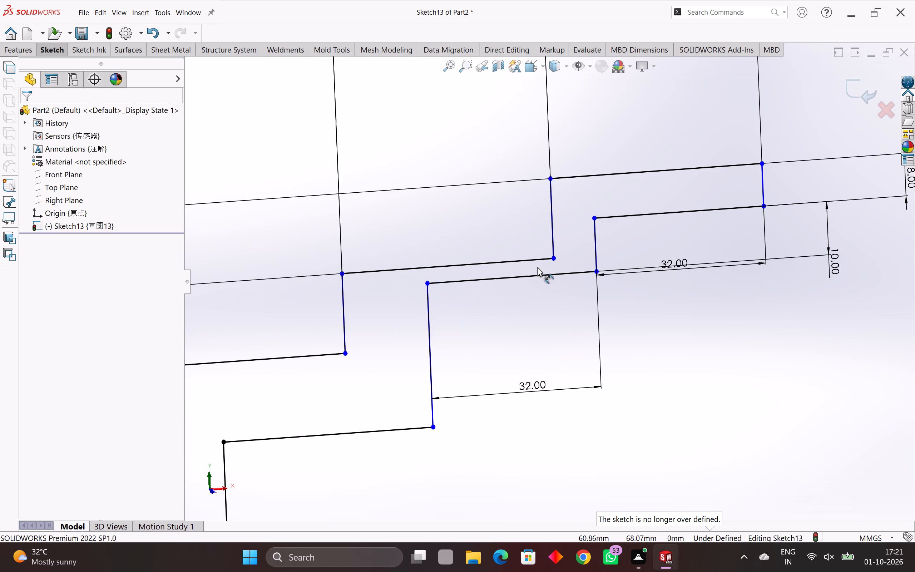
pyautogui.scroll(-2, 610, 212)
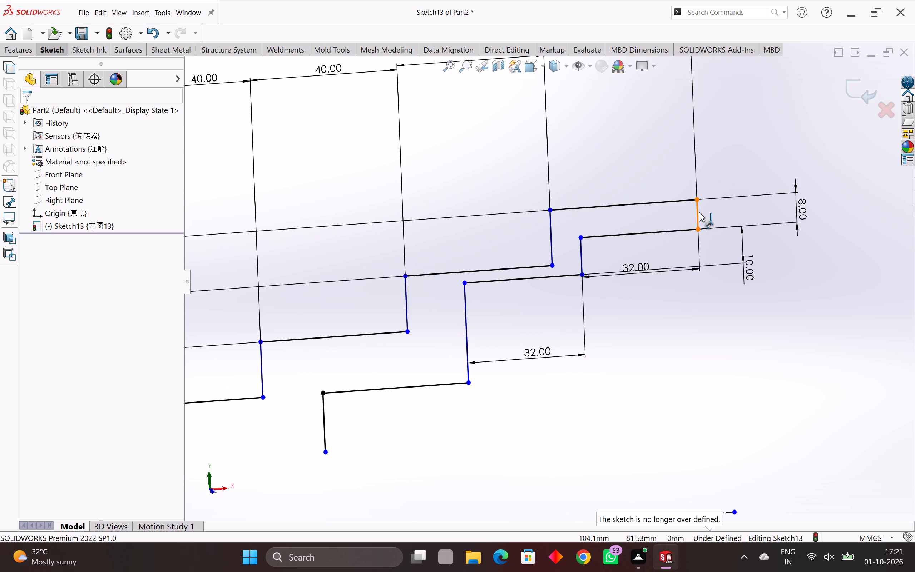
pyautogui.doubleClick(797, 213)
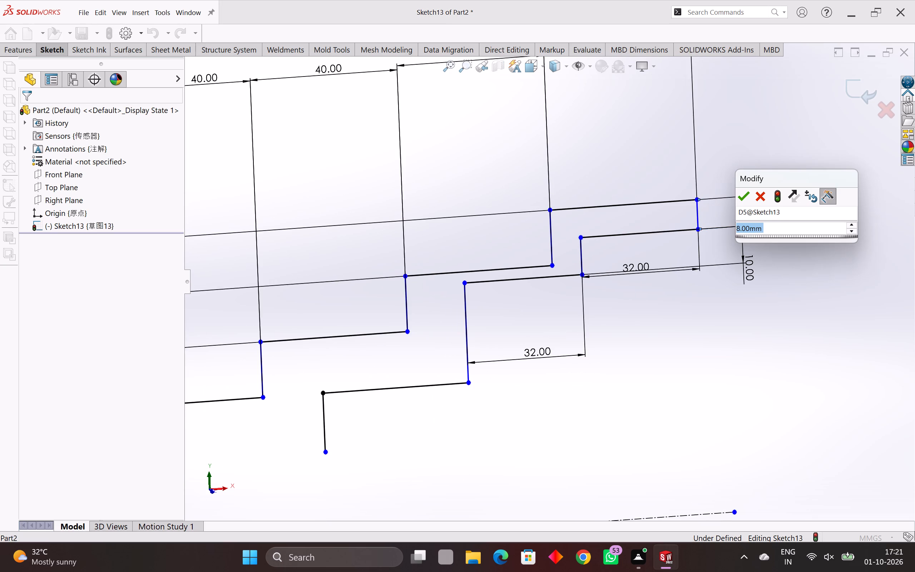
pyautogui.write('10')
pyautogui.press('Return')
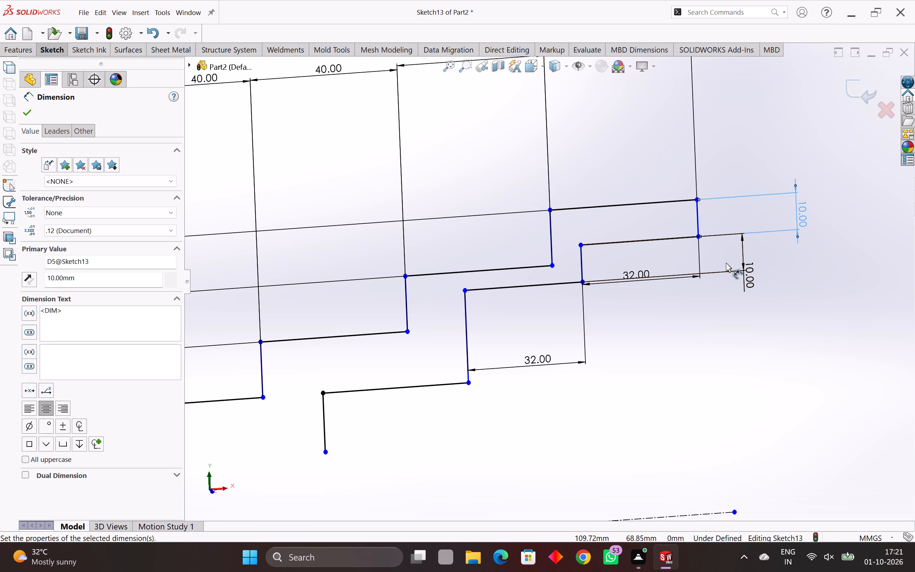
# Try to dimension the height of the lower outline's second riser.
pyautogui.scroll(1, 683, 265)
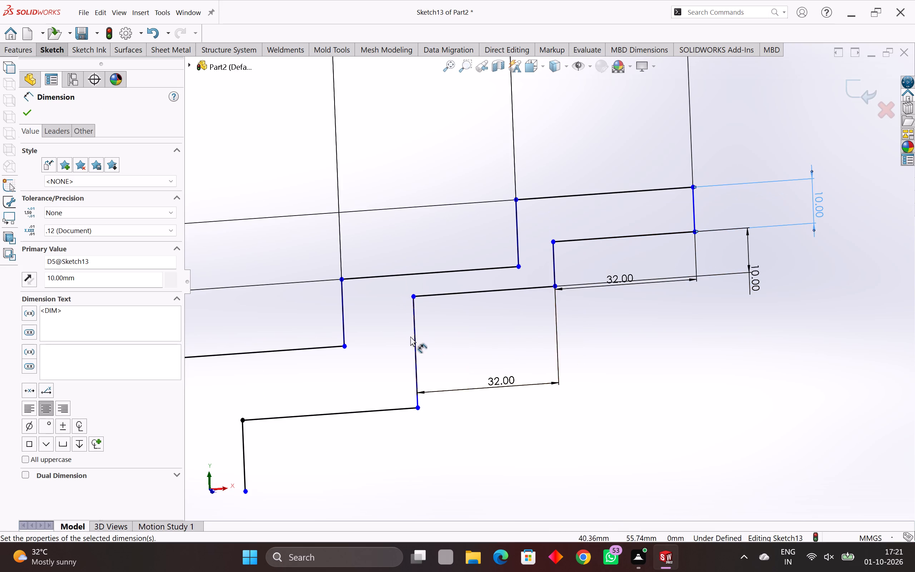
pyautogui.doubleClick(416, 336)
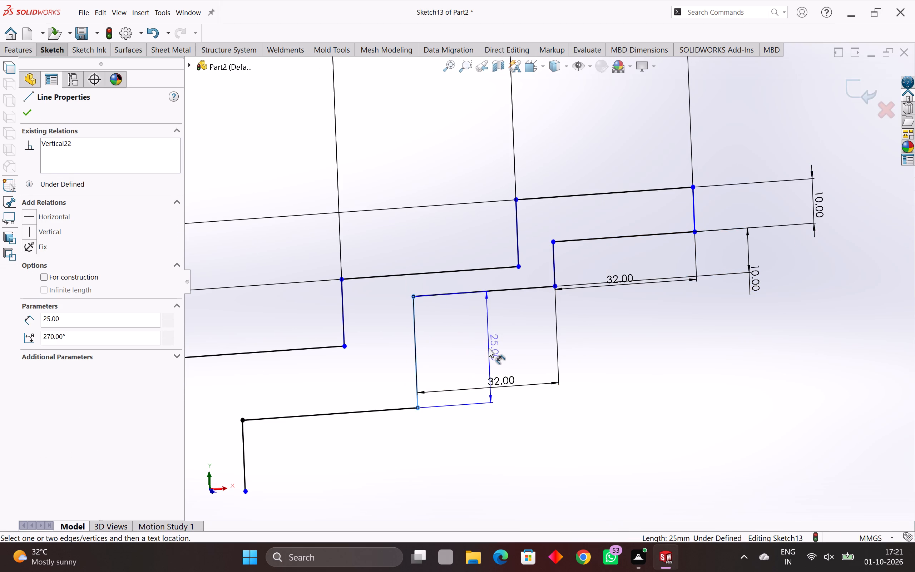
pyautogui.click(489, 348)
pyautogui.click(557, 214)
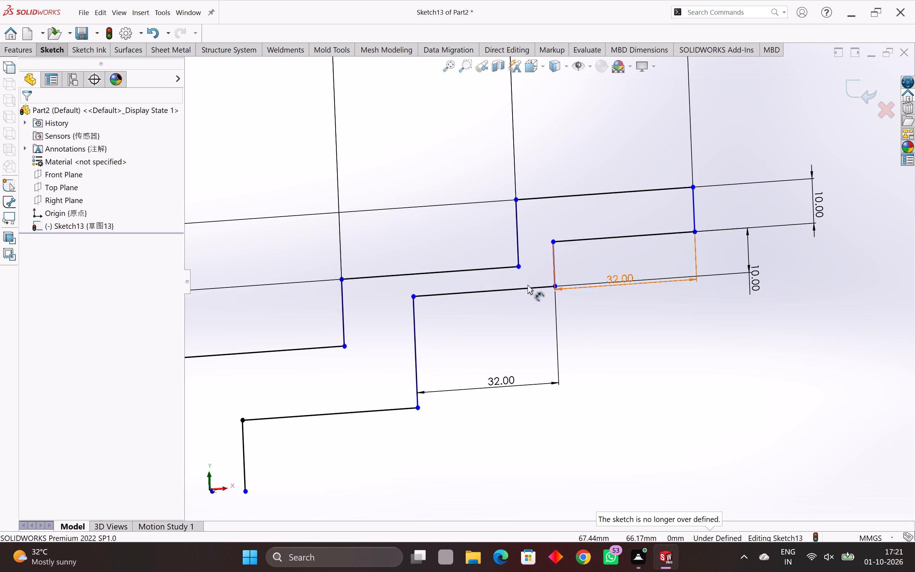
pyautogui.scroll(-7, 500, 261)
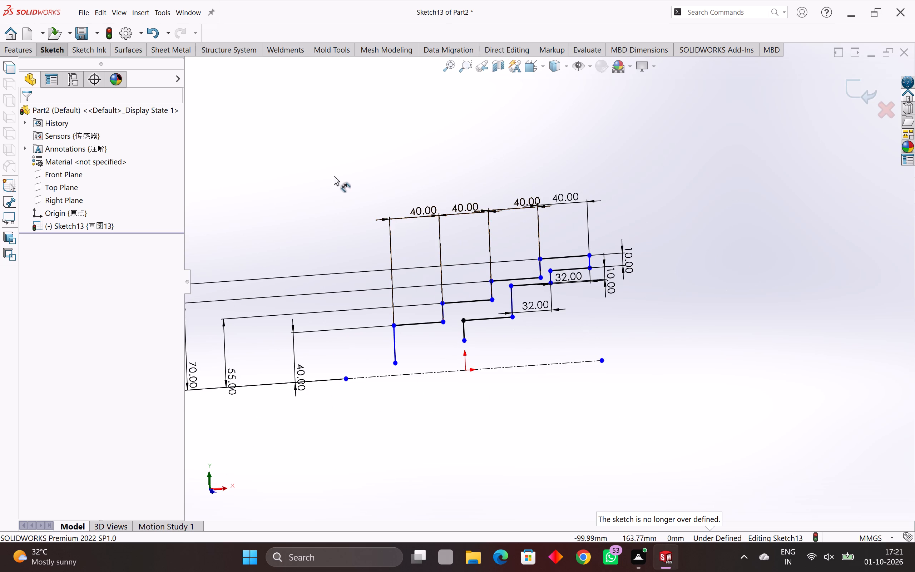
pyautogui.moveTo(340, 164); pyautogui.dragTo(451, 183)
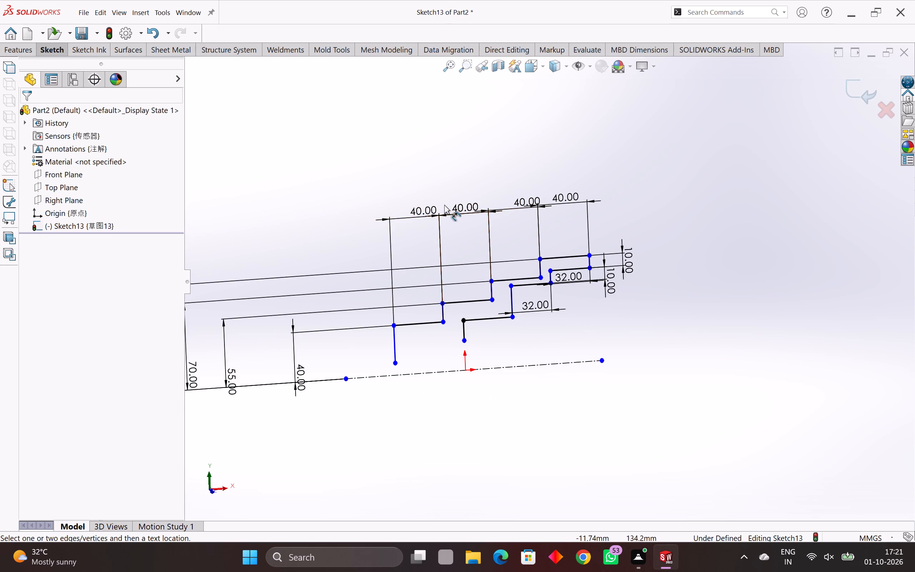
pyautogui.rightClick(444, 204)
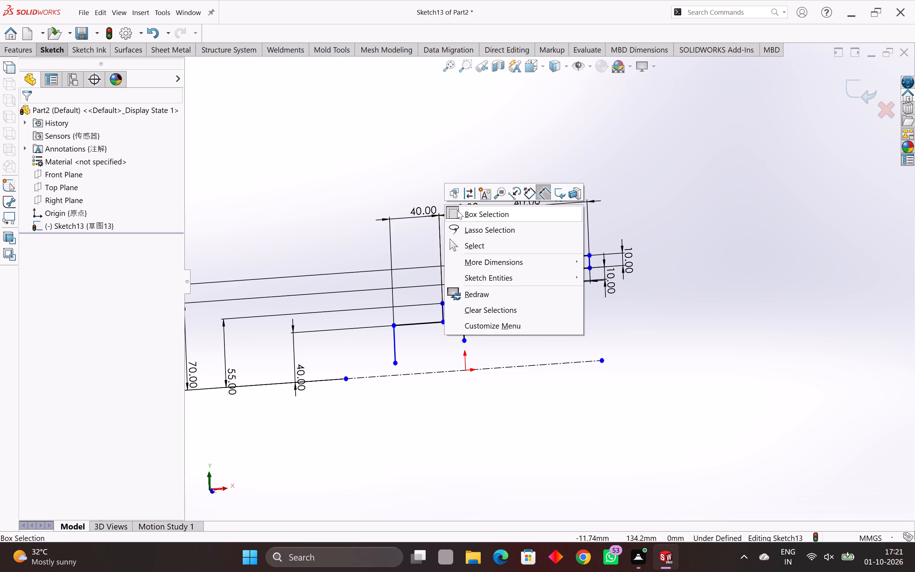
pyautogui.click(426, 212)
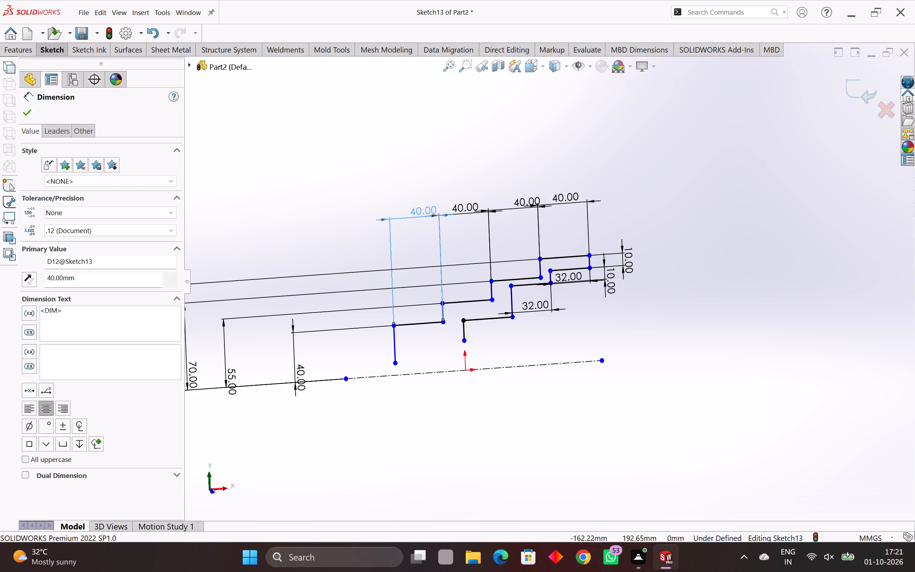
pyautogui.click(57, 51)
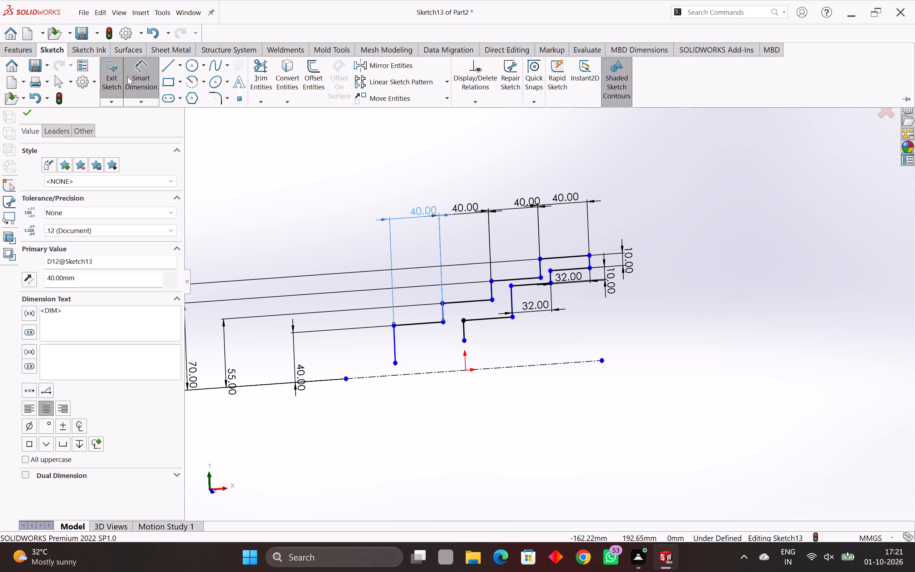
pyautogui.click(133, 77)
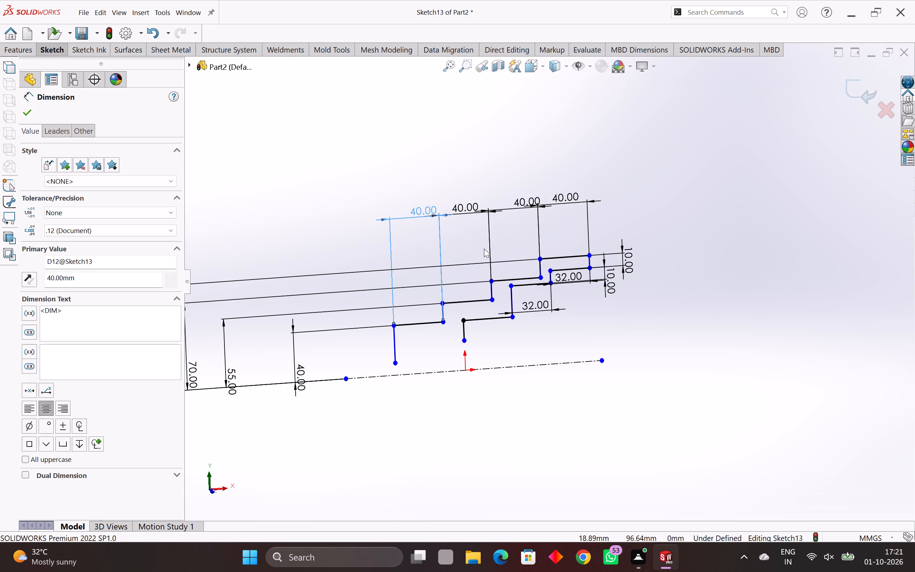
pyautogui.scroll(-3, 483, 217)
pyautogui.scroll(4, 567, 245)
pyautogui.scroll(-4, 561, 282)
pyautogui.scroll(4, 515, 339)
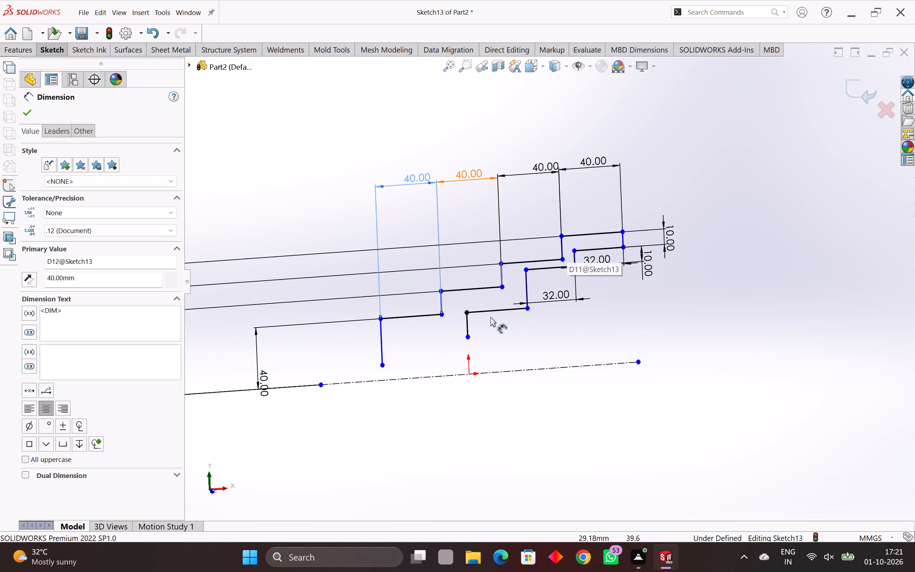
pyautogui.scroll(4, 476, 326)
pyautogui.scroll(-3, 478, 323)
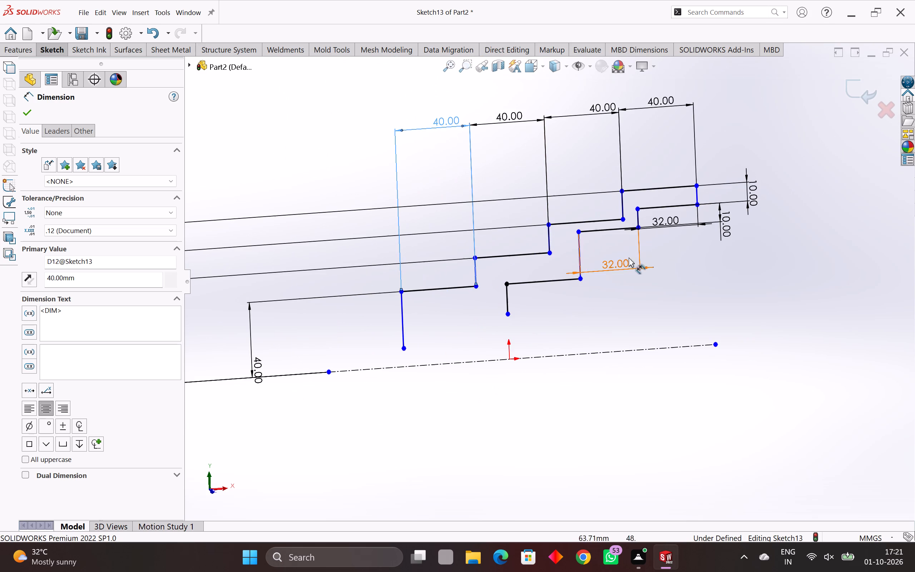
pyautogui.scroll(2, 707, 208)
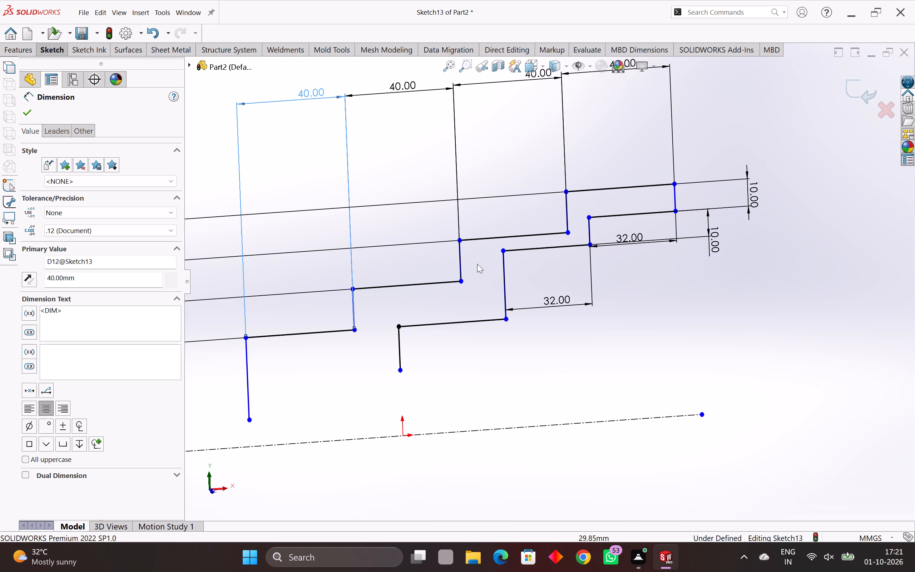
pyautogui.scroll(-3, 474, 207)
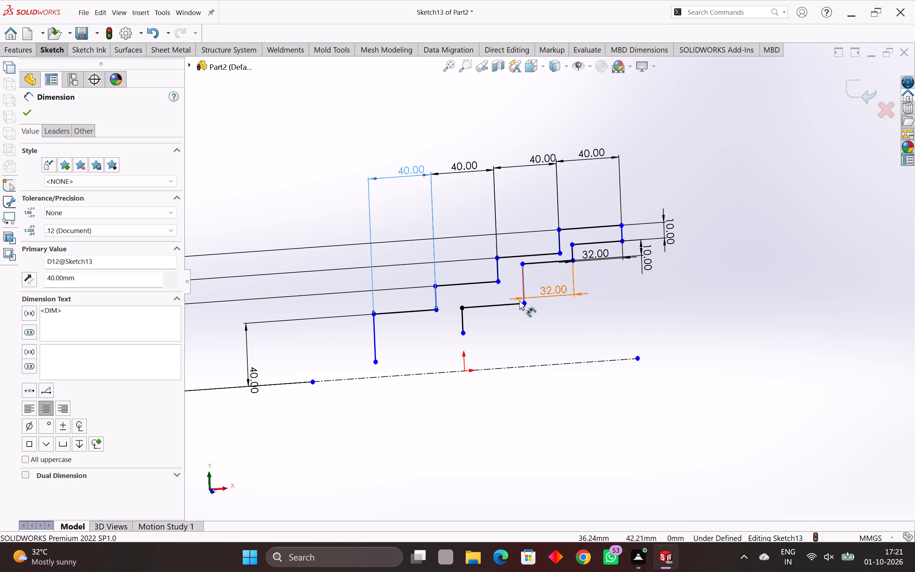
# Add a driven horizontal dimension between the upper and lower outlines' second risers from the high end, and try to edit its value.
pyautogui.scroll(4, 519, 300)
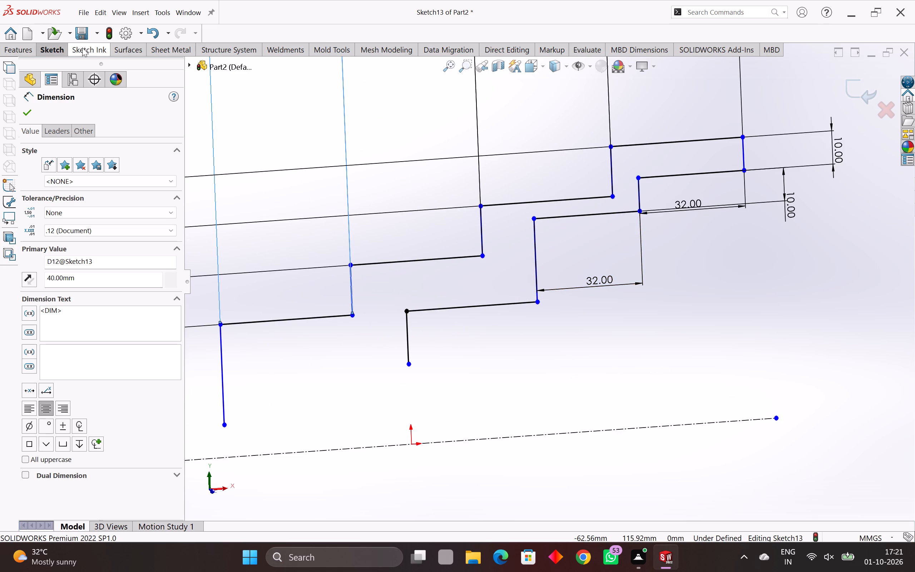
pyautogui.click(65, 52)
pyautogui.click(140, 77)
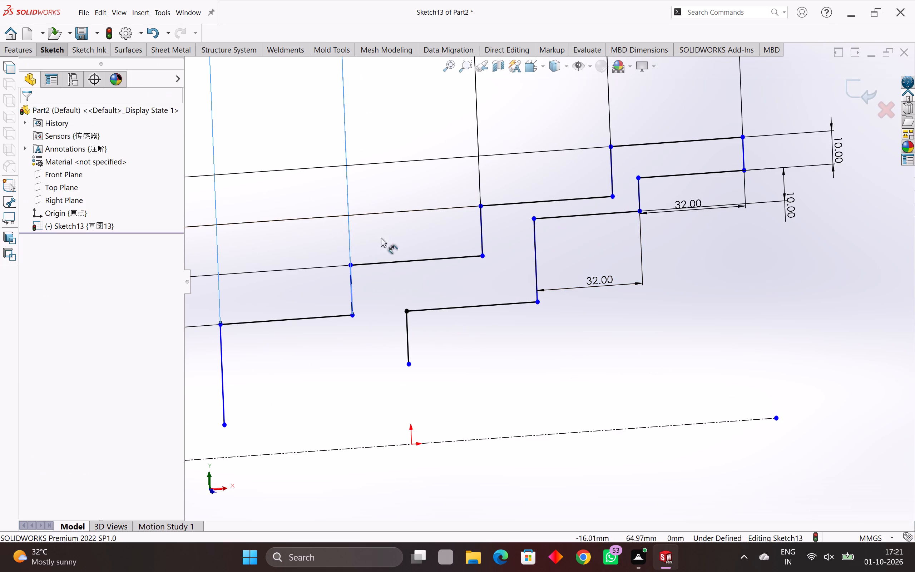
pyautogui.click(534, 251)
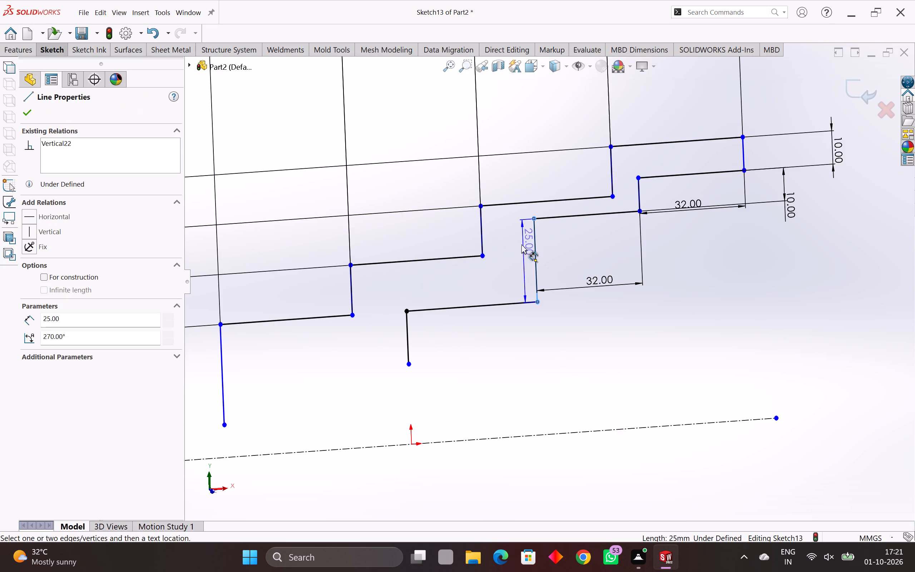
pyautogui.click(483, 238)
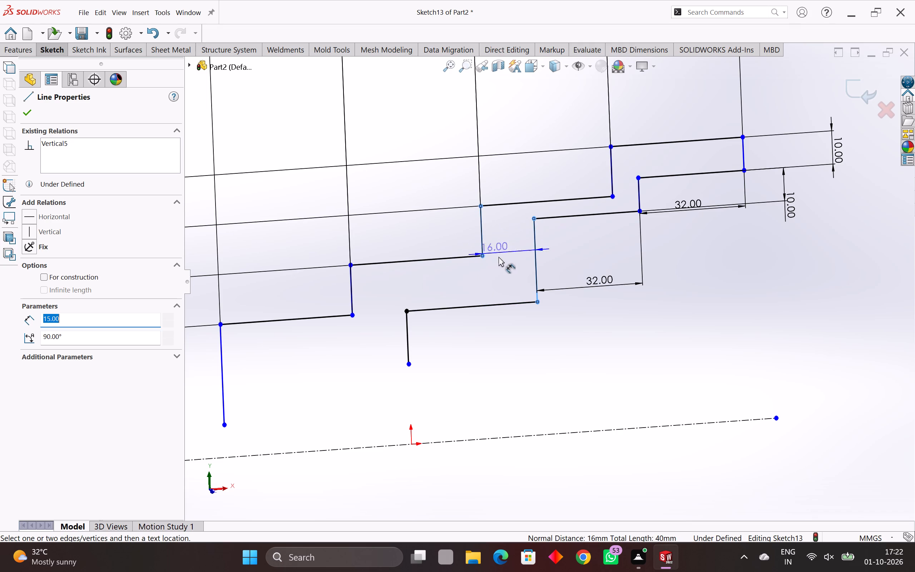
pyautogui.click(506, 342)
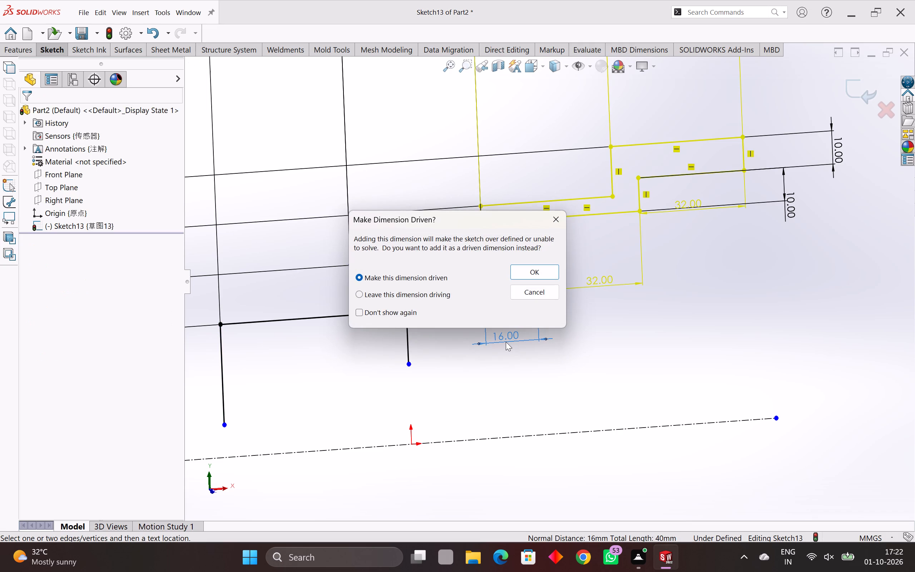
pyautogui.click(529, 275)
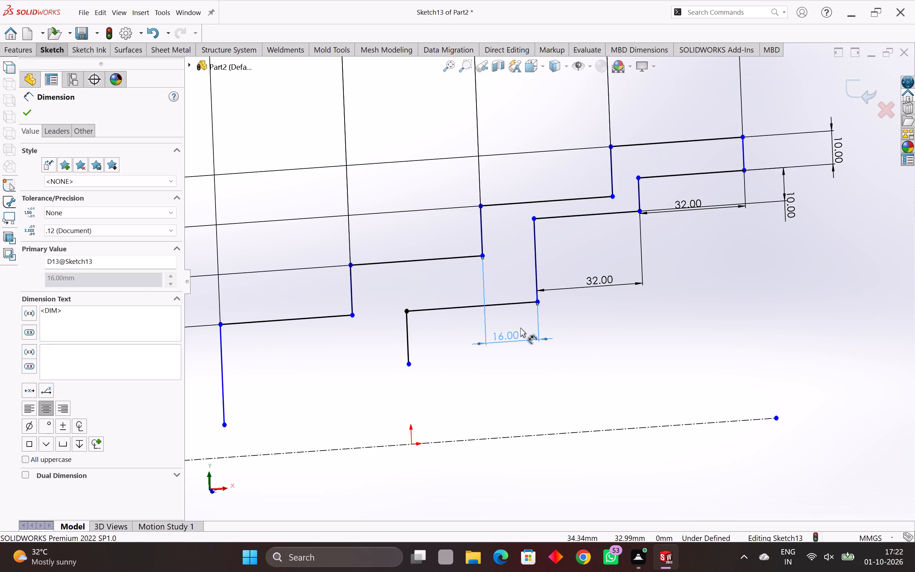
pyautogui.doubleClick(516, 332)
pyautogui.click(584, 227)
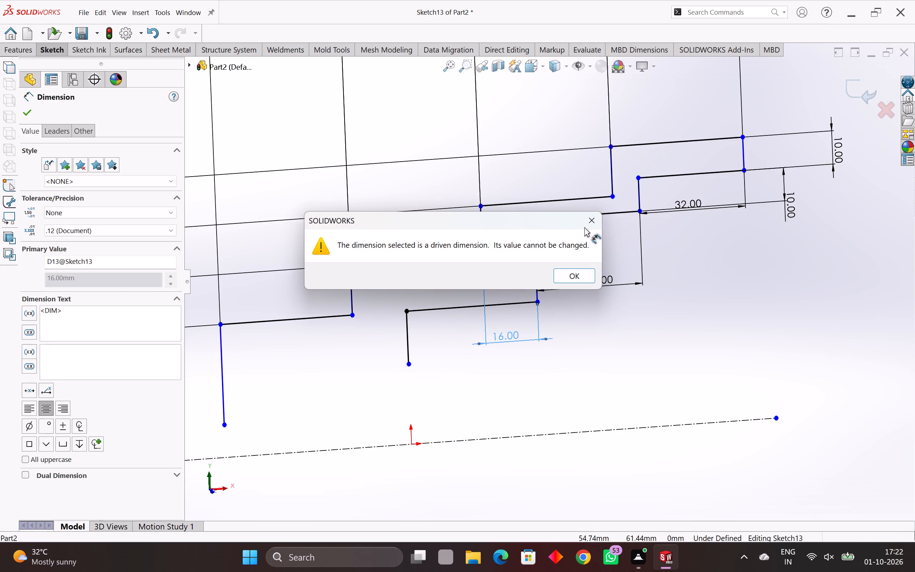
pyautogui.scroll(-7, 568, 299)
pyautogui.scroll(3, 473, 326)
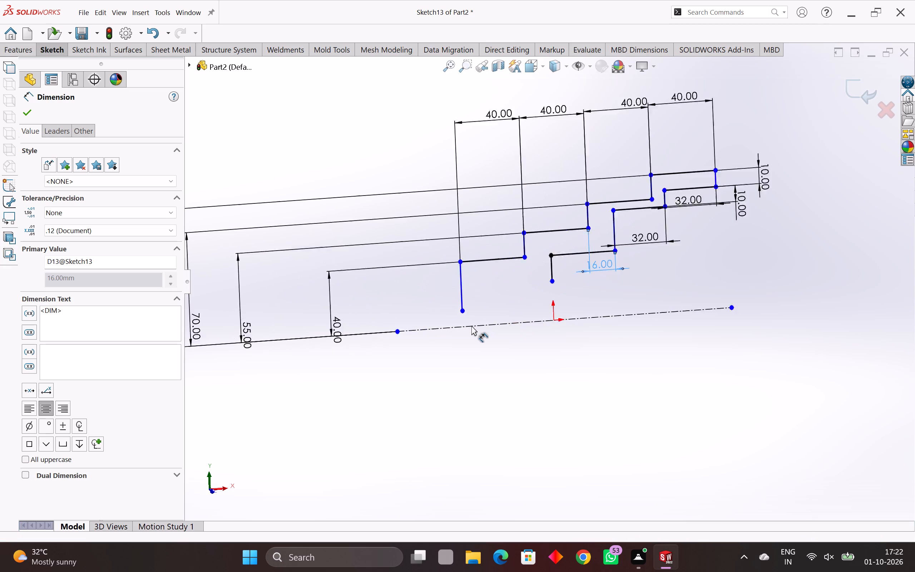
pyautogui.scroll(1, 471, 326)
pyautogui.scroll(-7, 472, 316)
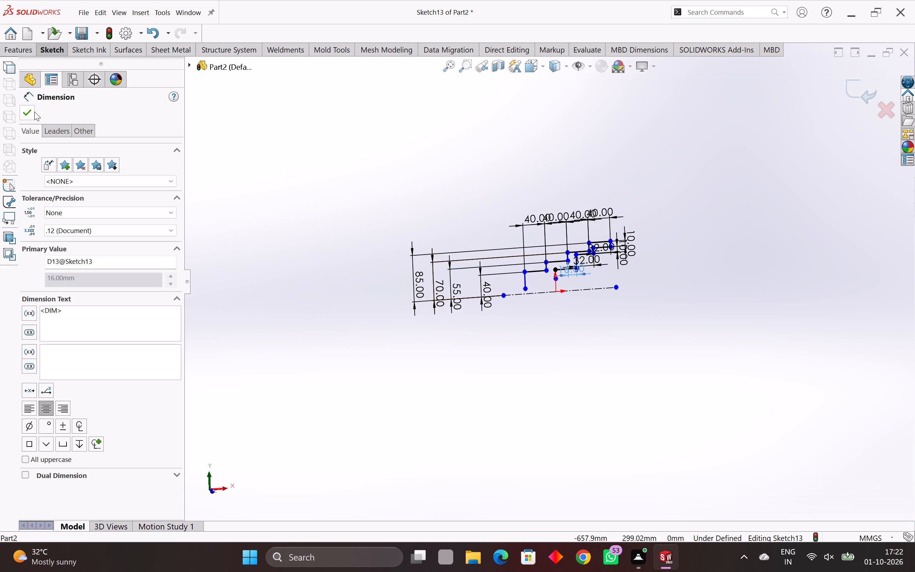
# Delete the entire stepped profile and all its dimensions from the sketch, leaving only the centerline.
pyautogui.click(877, 103)
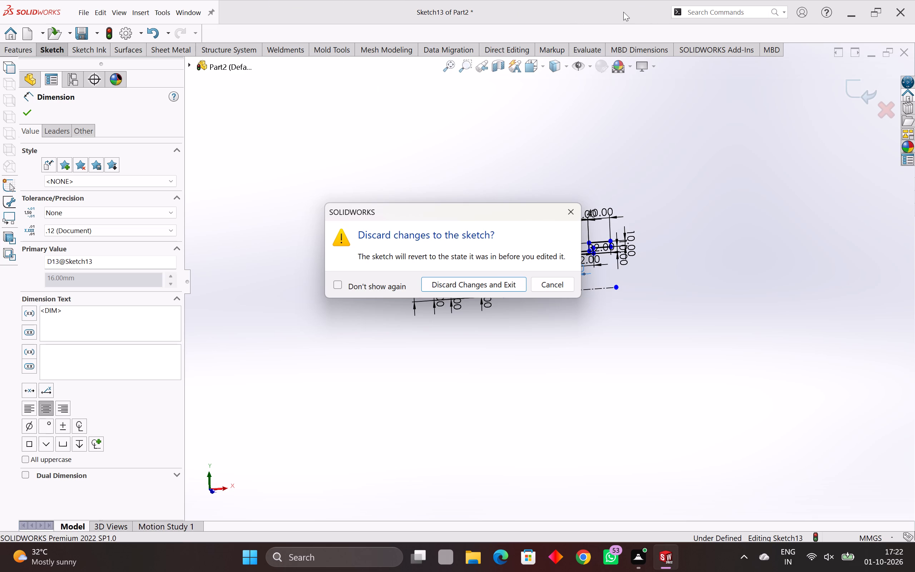
pyautogui.click(573, 208)
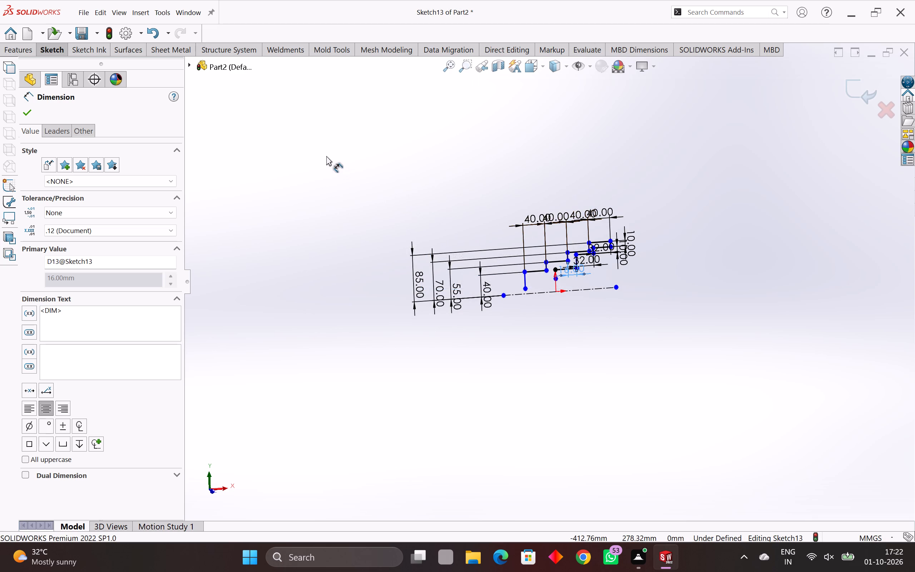
pyautogui.moveTo(326, 156); pyautogui.dragTo(625, 205)
pyautogui.click(372, 156)
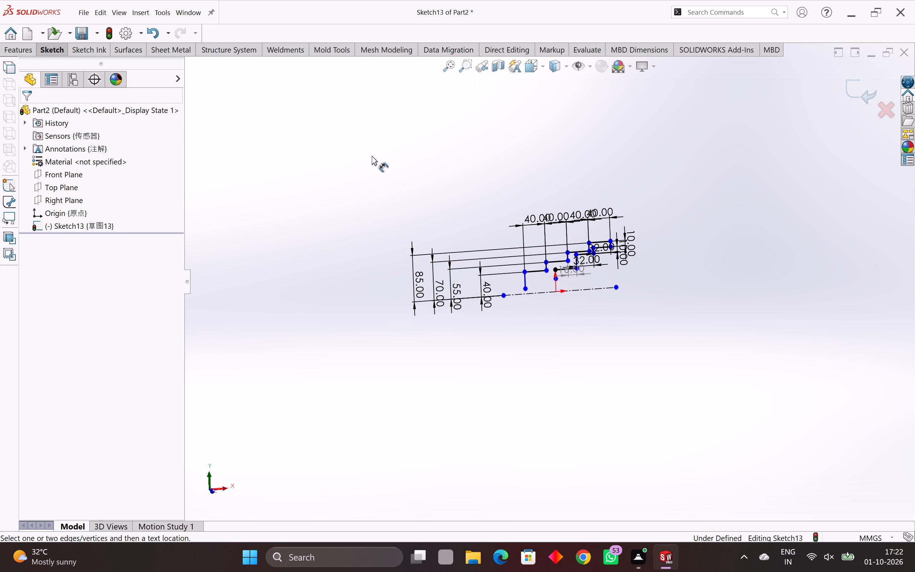
pyautogui.click(58, 57)
pyautogui.click(58, 54)
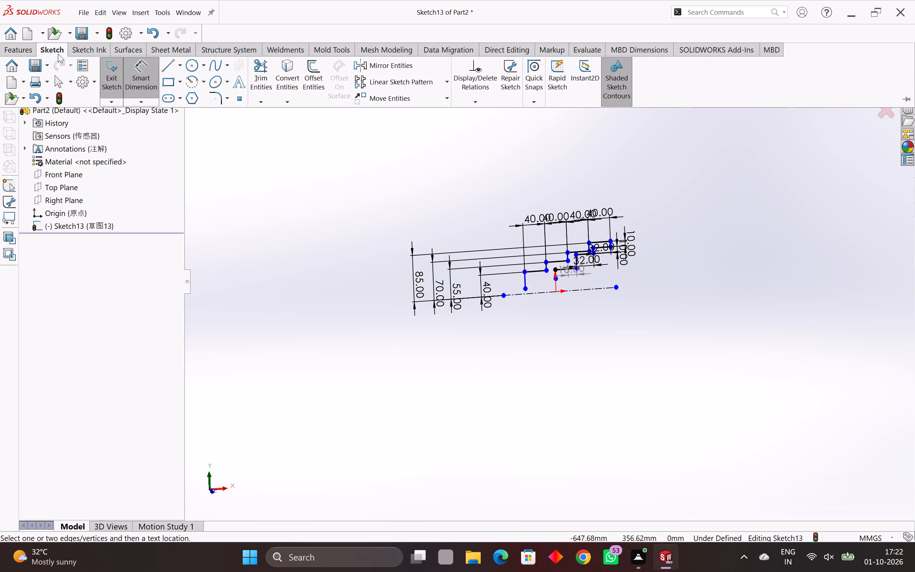
pyautogui.click(136, 77)
pyautogui.moveTo(259, 140); pyautogui.dragTo(706, 370)
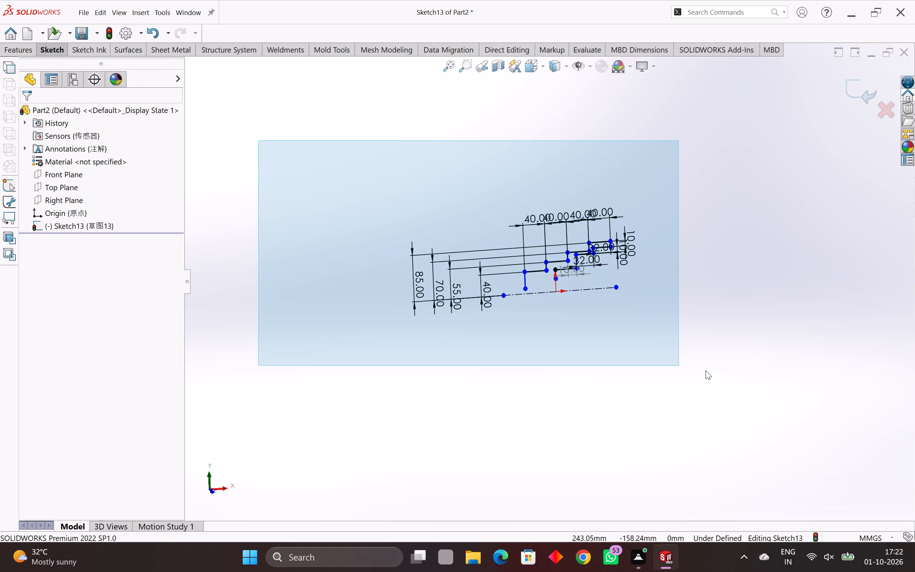
pyautogui.moveTo(706, 370); pyautogui.dragTo(733, 368)
pyautogui.click(733, 368)
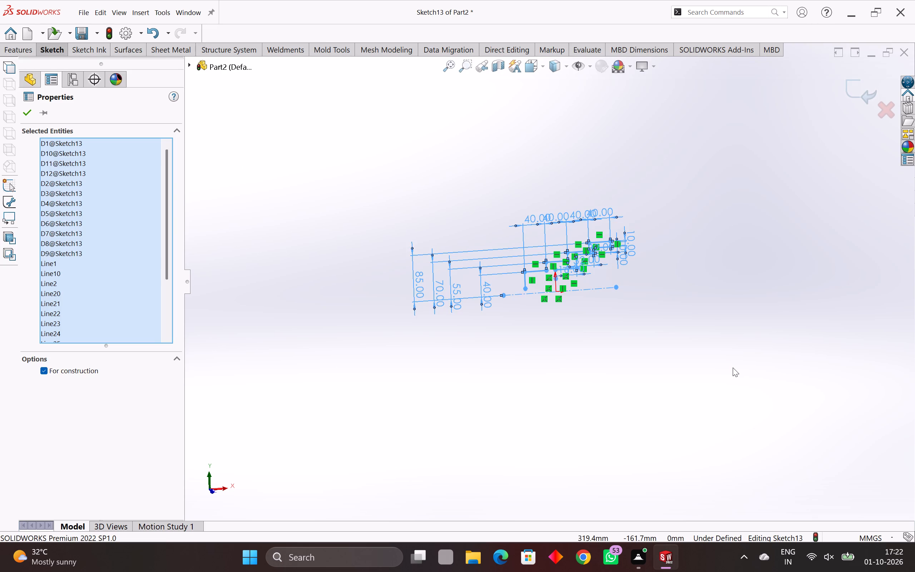
pyautogui.press('Delete')
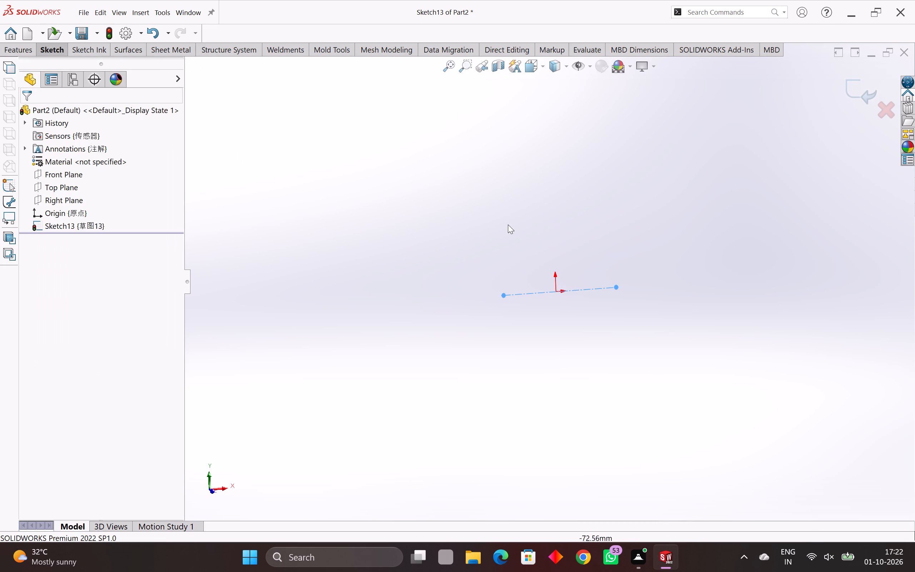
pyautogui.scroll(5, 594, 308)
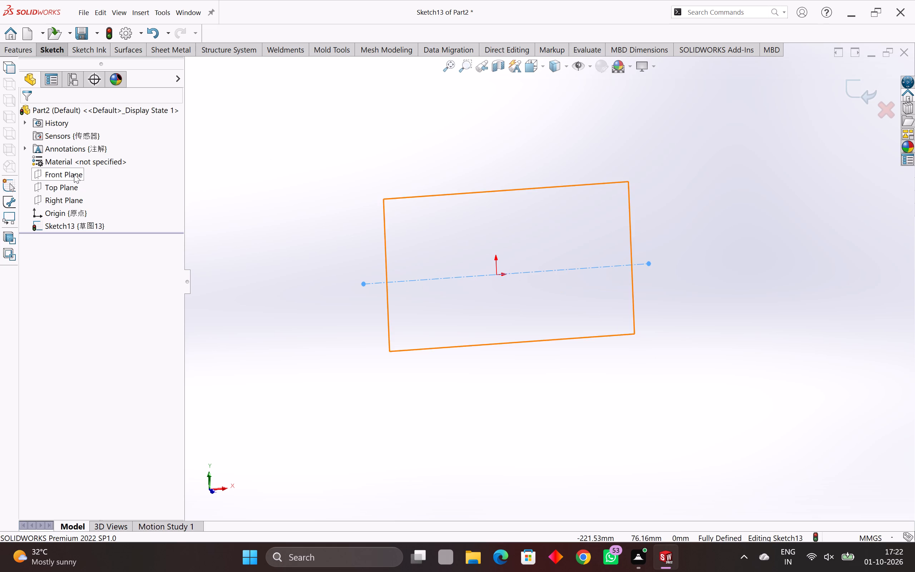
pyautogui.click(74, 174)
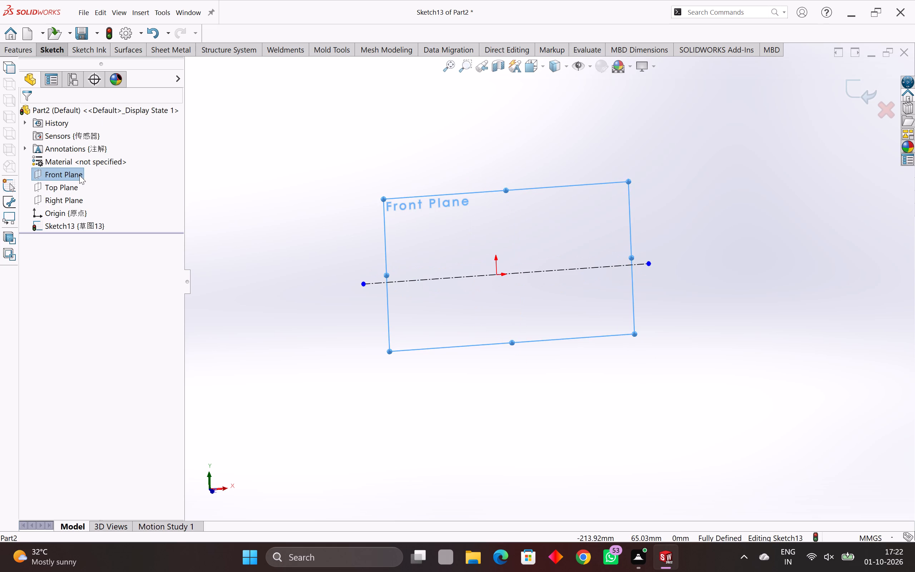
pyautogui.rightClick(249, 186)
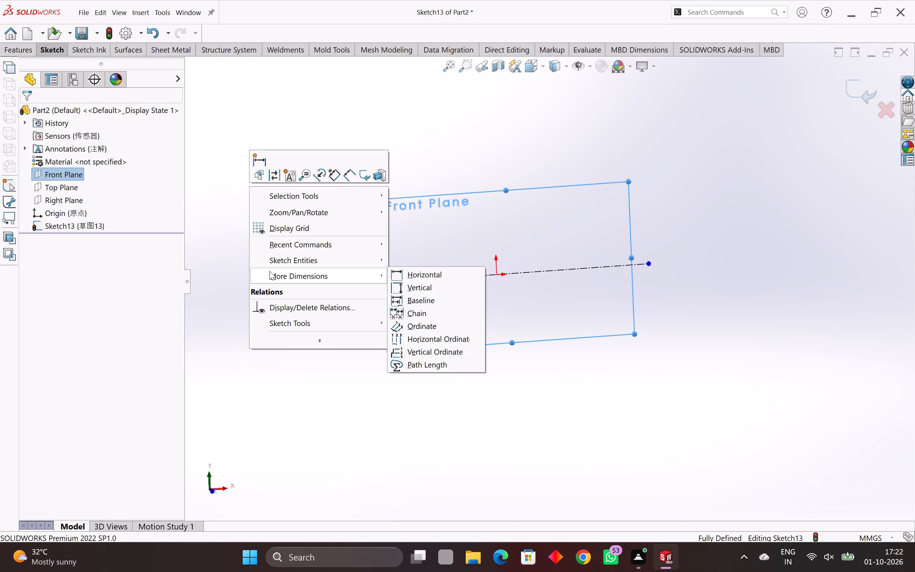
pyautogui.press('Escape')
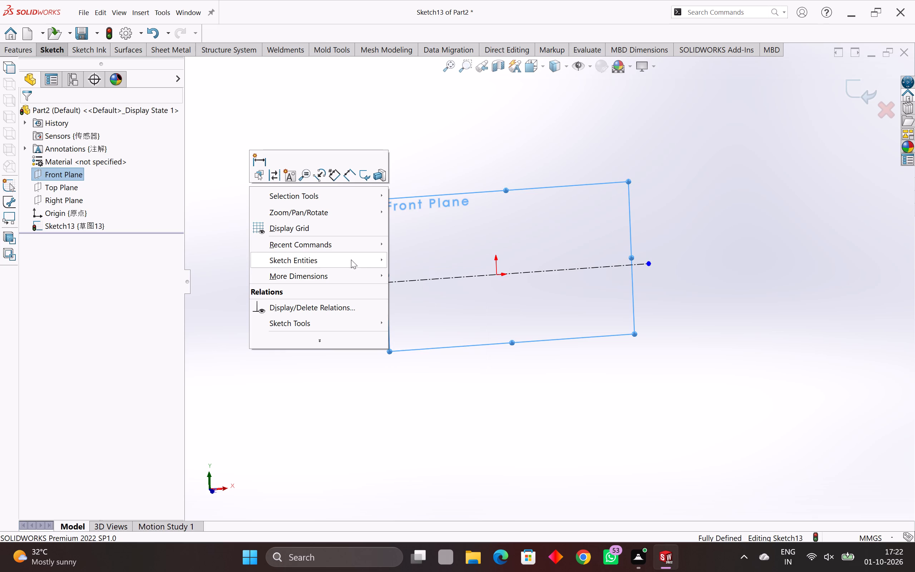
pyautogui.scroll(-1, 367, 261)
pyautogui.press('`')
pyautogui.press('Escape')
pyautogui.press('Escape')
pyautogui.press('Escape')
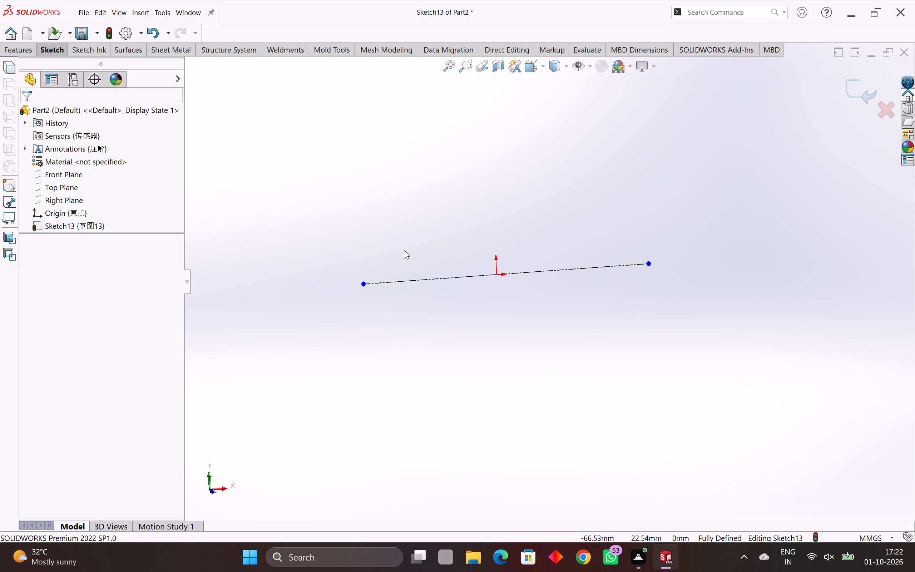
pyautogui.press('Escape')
# Orient the view normal to the sketch plane.
pyautogui.scroll(1, 531, 296)
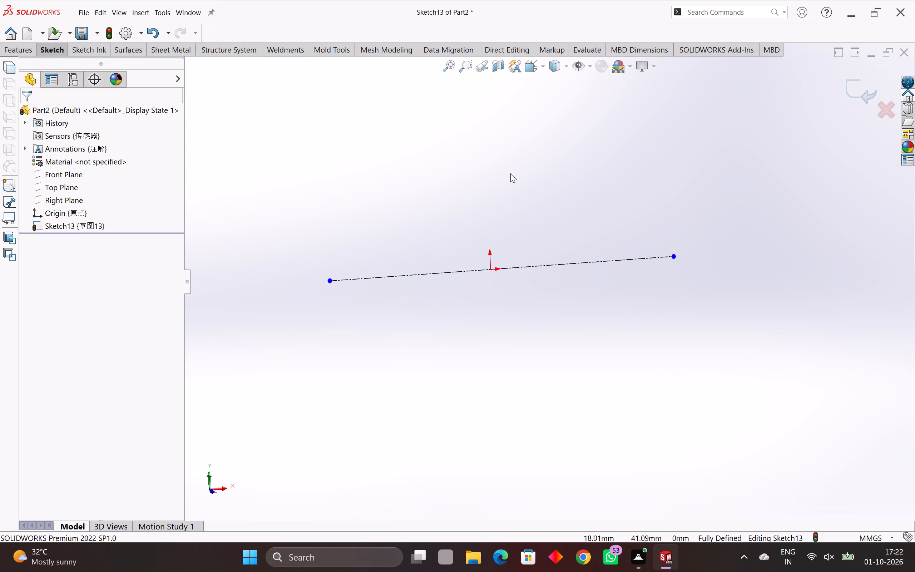
pyautogui.click(542, 69)
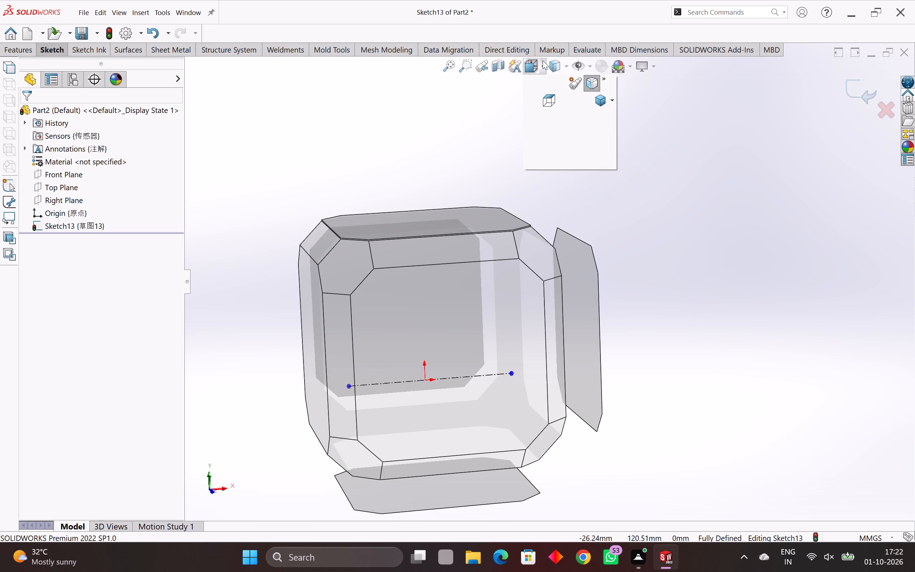
pyautogui.click(543, 60)
pyautogui.click(543, 69)
pyautogui.click(542, 66)
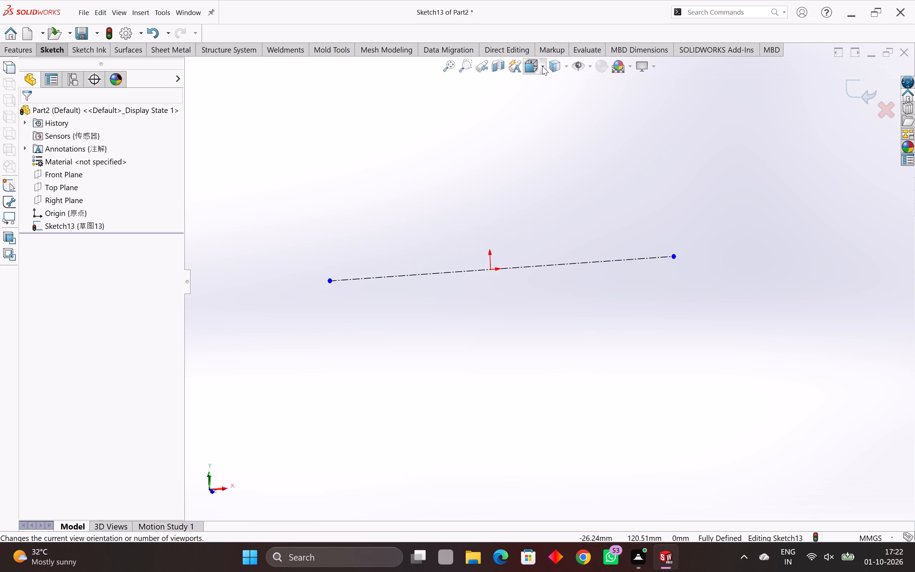
pyautogui.click(542, 66)
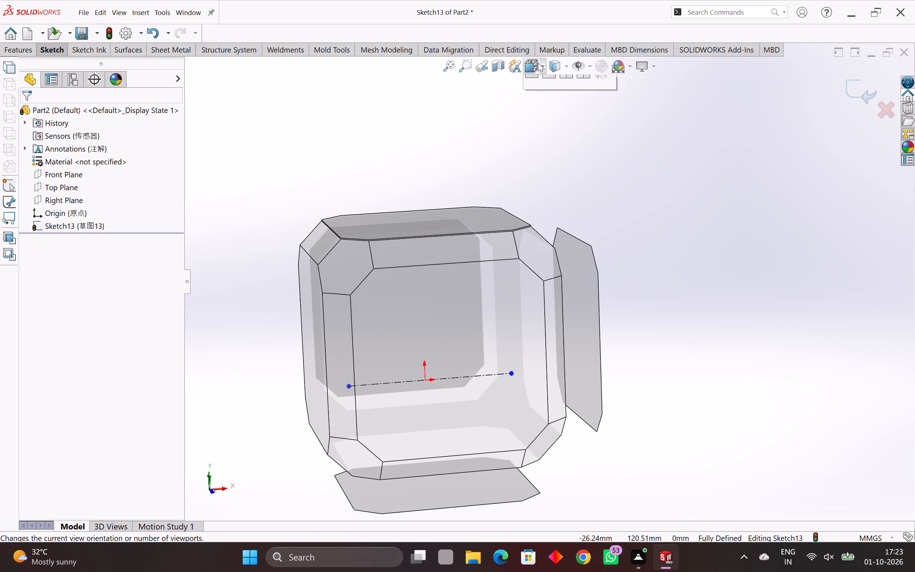
pyautogui.click(543, 61)
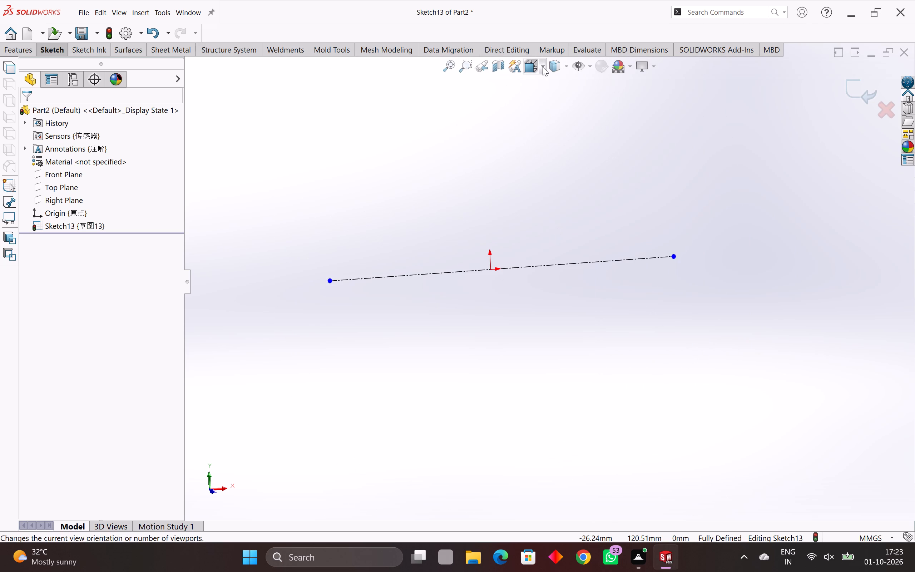
pyautogui.click(543, 67)
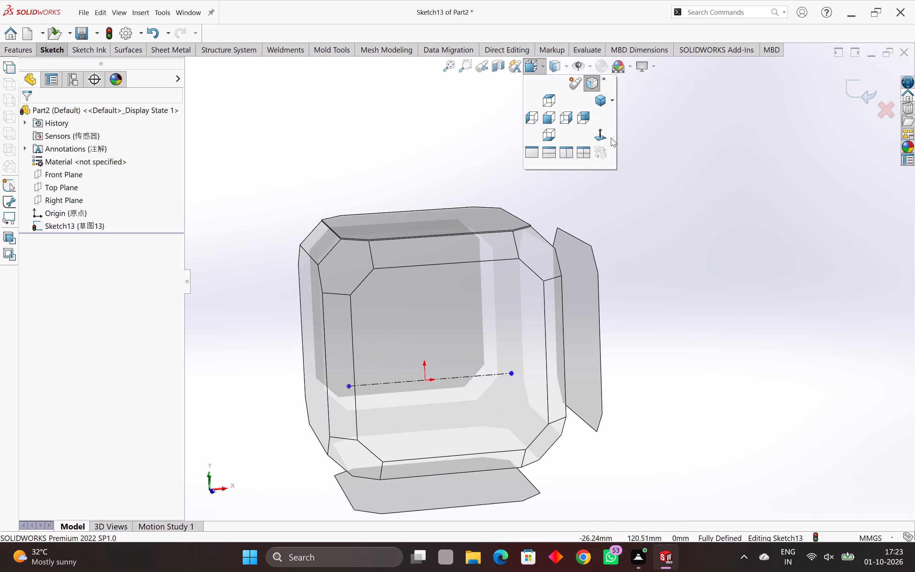
pyautogui.click(602, 137)
pyautogui.scroll(-4, 604, 169)
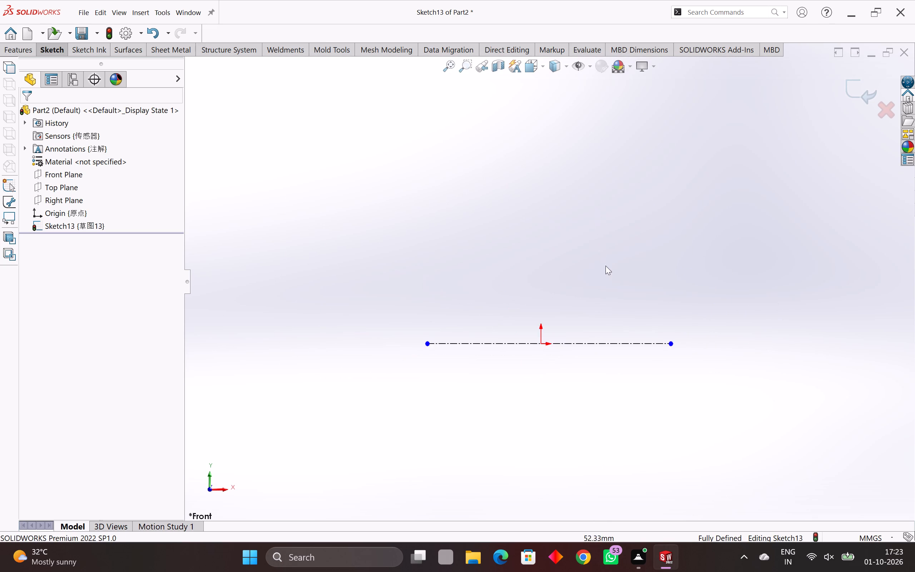
pyautogui.scroll(-2, 605, 266)
pyautogui.scroll(3, 552, 292)
pyautogui.scroll(2, 530, 351)
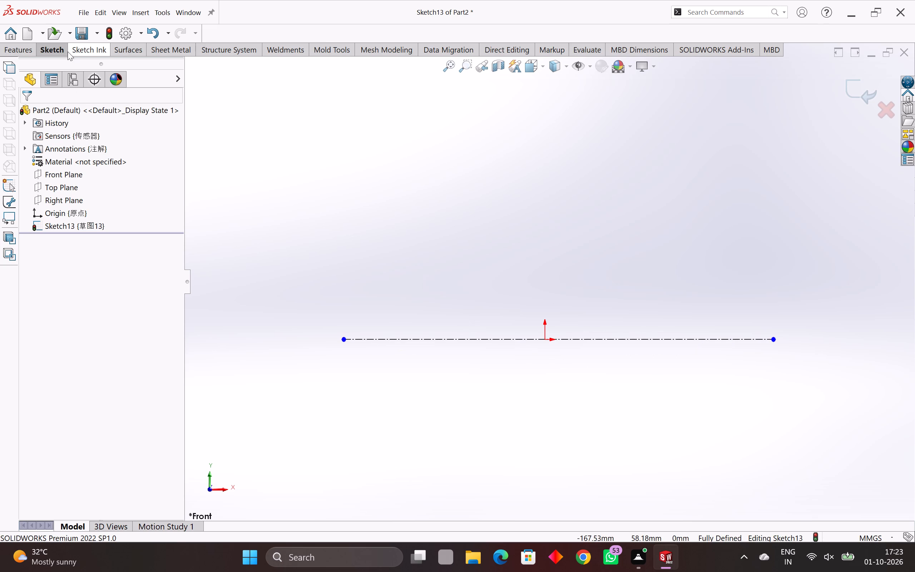
# Sketch four connected rising steps, starting about 5 mm above the centerline, with a first riser about 14 mm high and treads about 20 mm long.
pyautogui.click(63, 50)
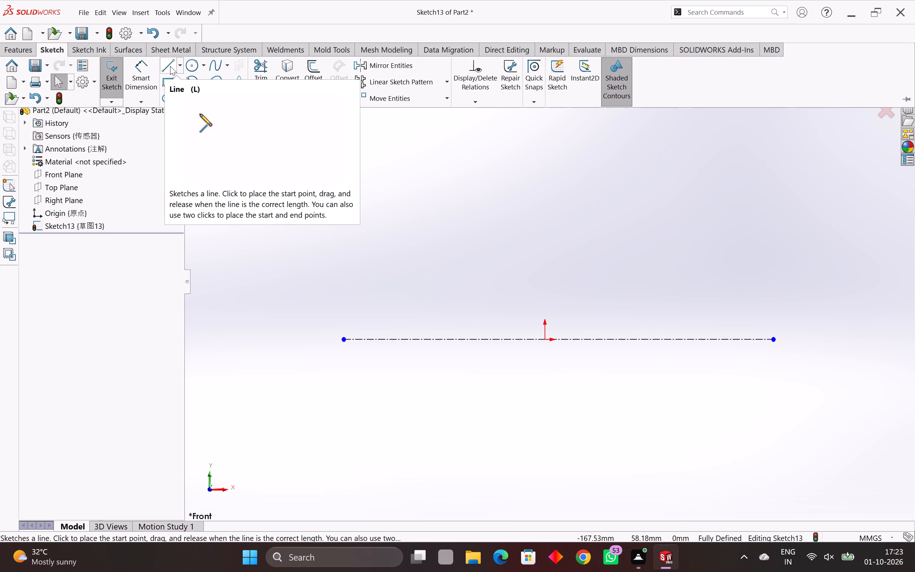
pyautogui.click(181, 63)
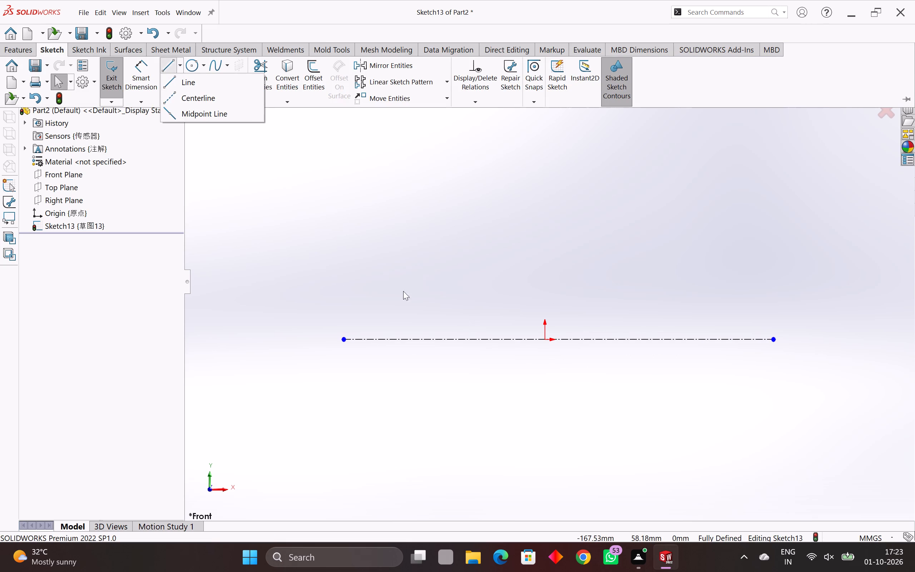
pyautogui.click(164, 66)
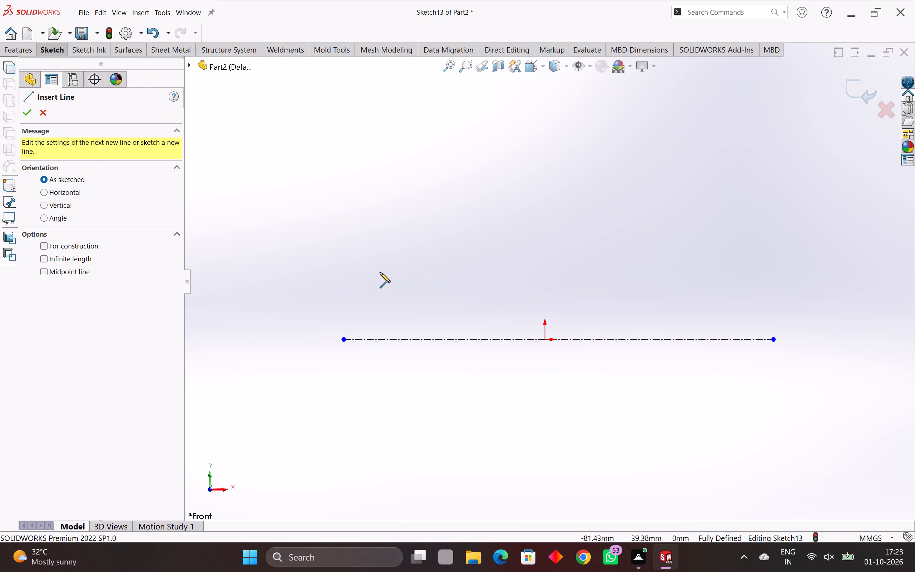
pyautogui.scroll(1, 449, 325)
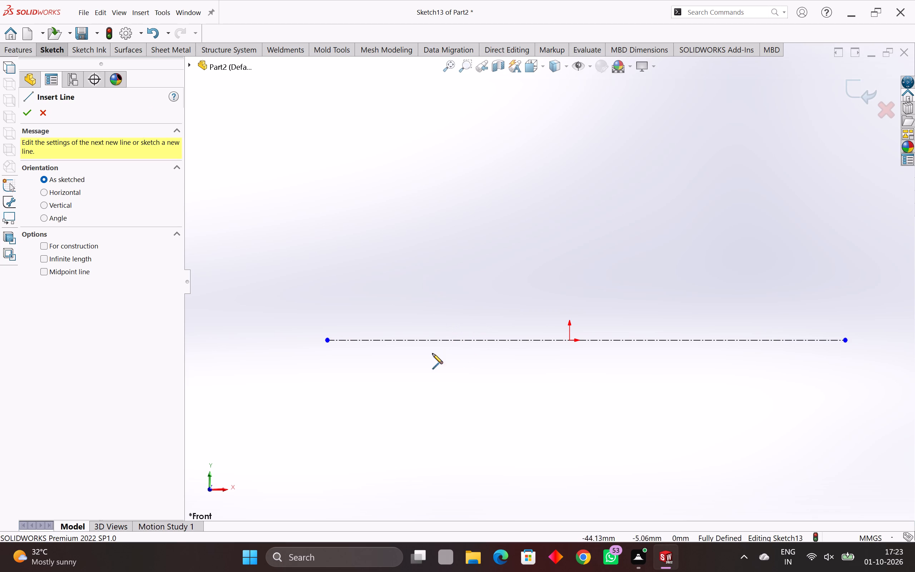
pyautogui.click(464, 327)
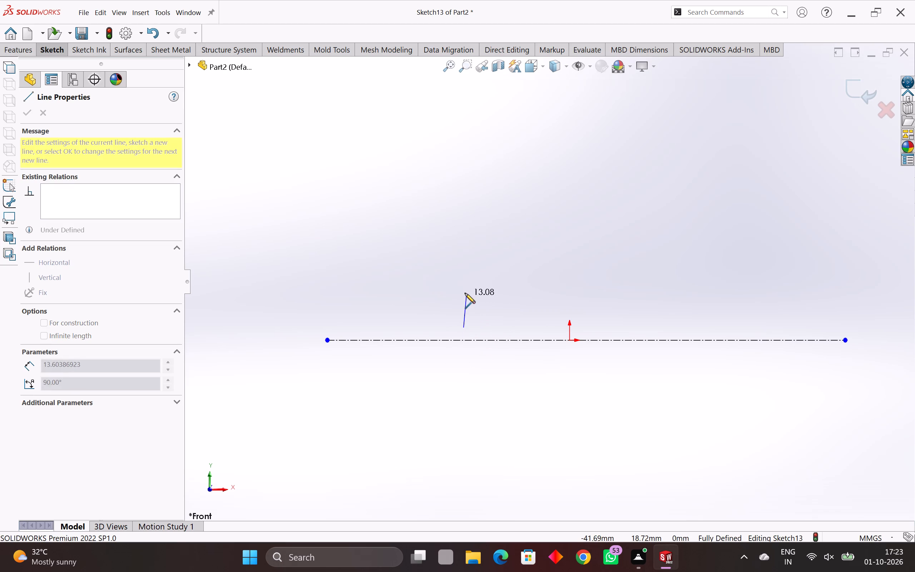
pyautogui.click(465, 293)
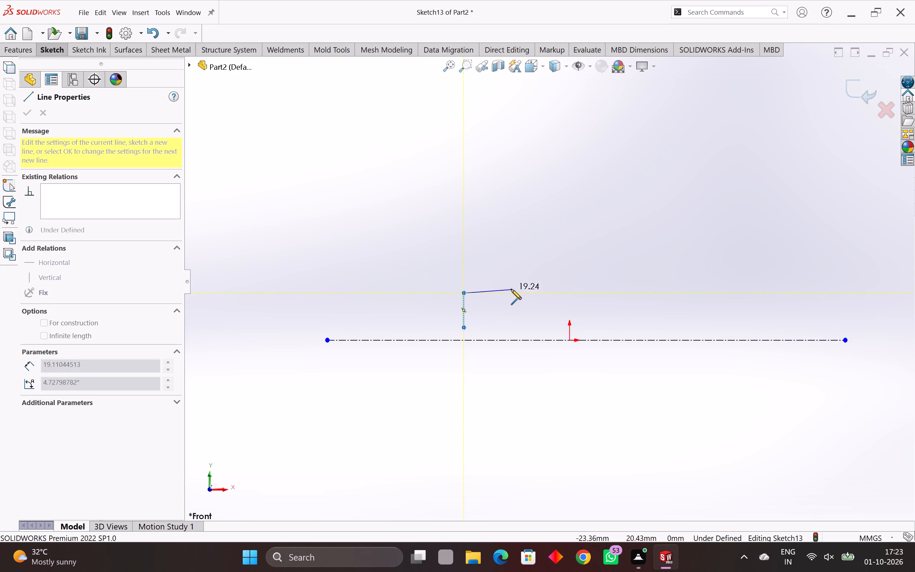
pyautogui.click(511, 292)
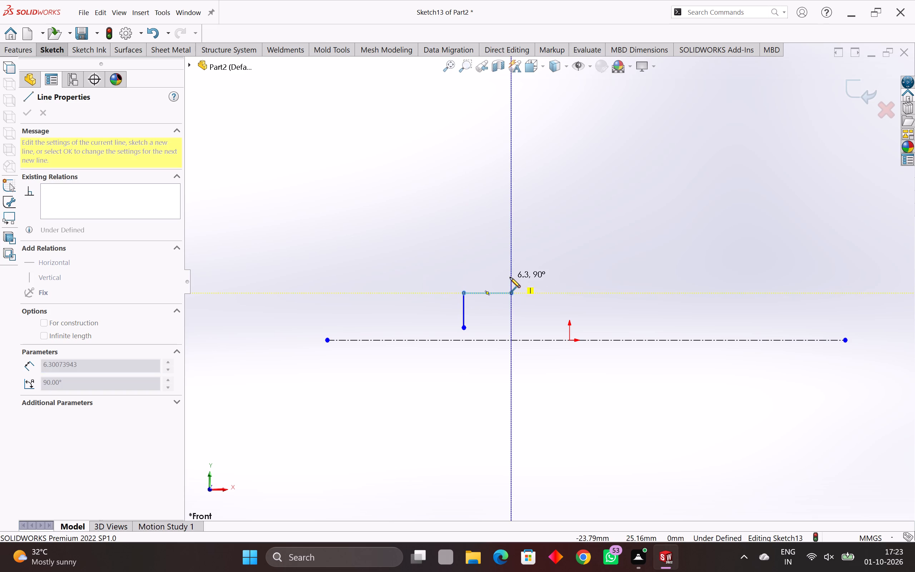
pyautogui.click(510, 277)
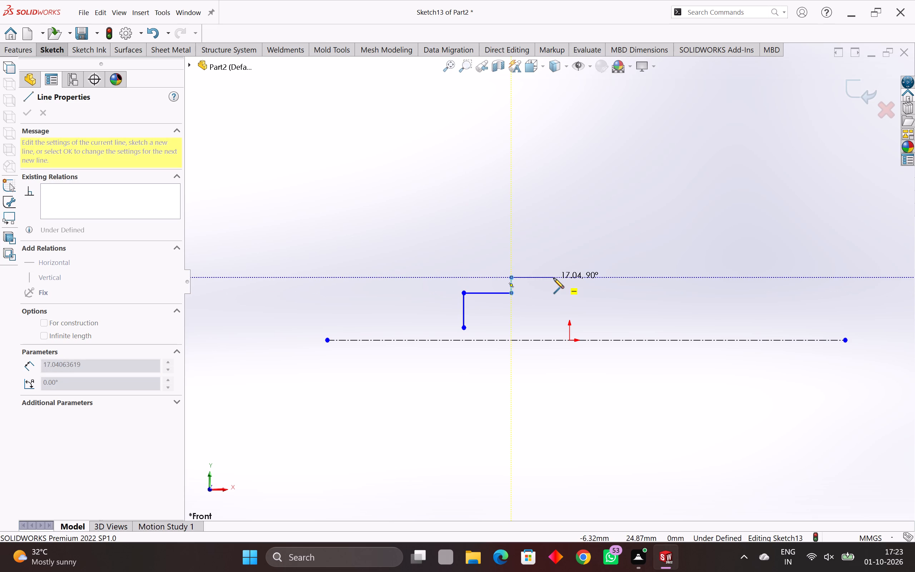
pyautogui.click(561, 277)
pyautogui.click(561, 262)
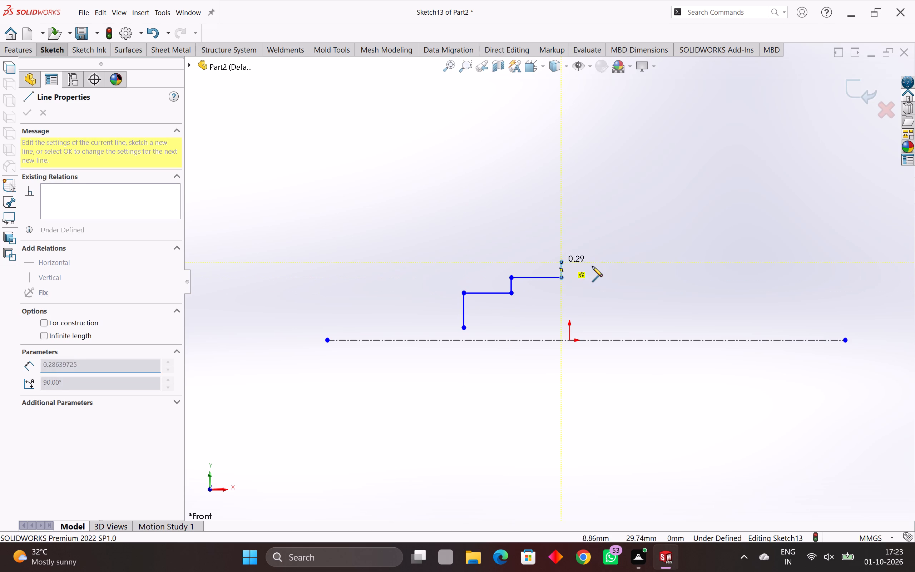
pyautogui.click(612, 261)
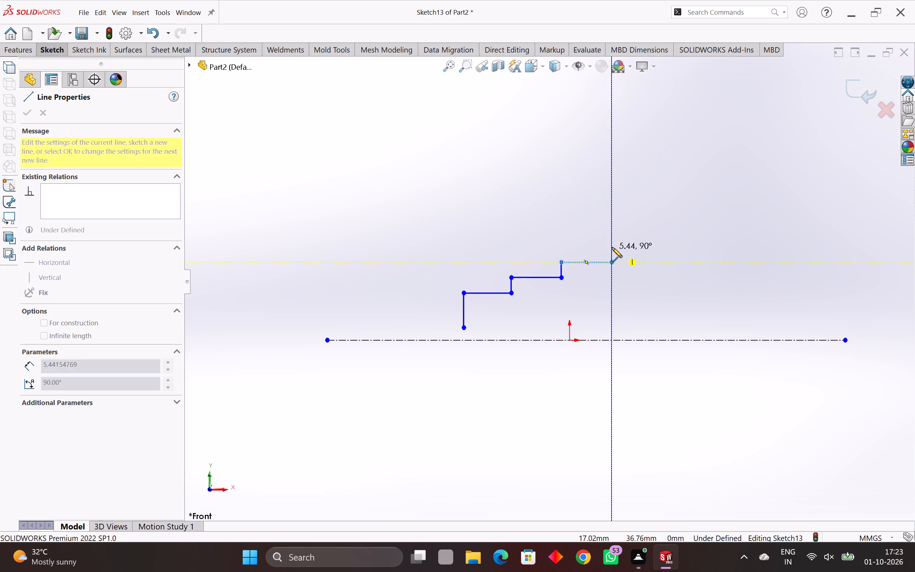
pyautogui.click(611, 241)
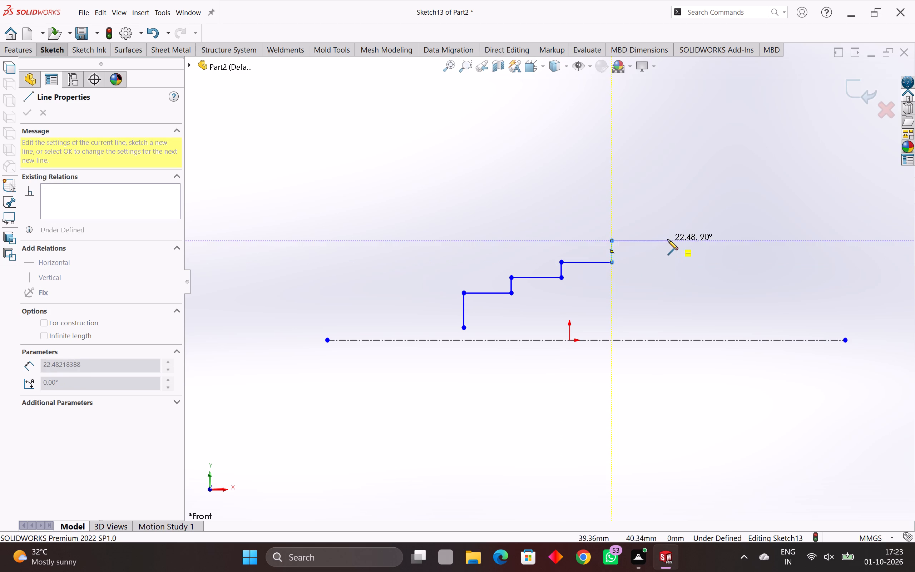
pyautogui.click(668, 240)
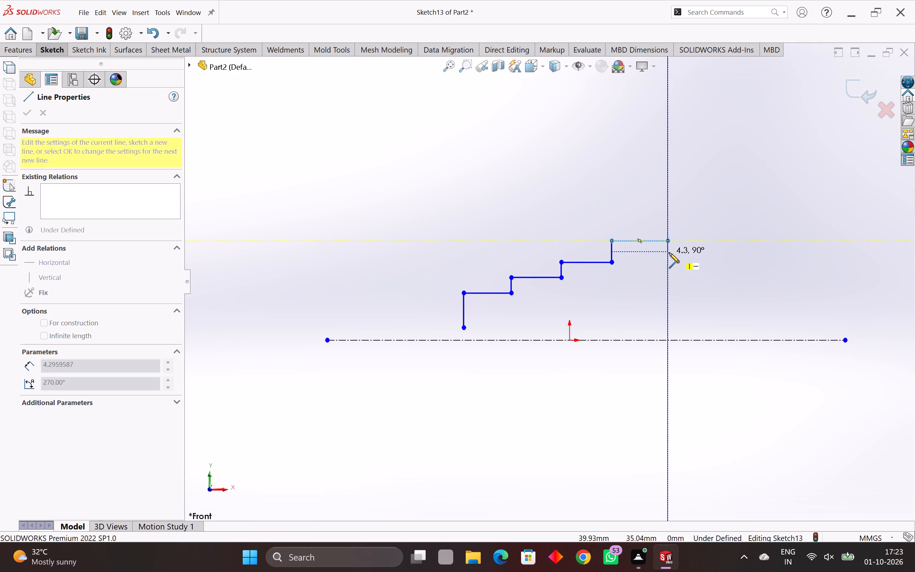
pyautogui.press('Escape')
# Dimension the distance from the centerline to the lower endpoint of the first riser as 15 mm.
pyautogui.scroll(2, 513, 321)
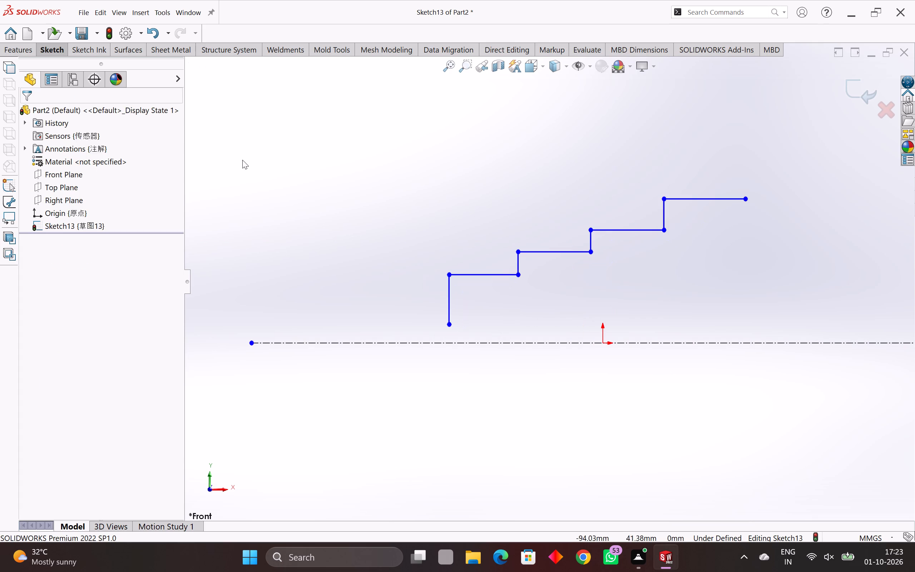
pyautogui.click(61, 45)
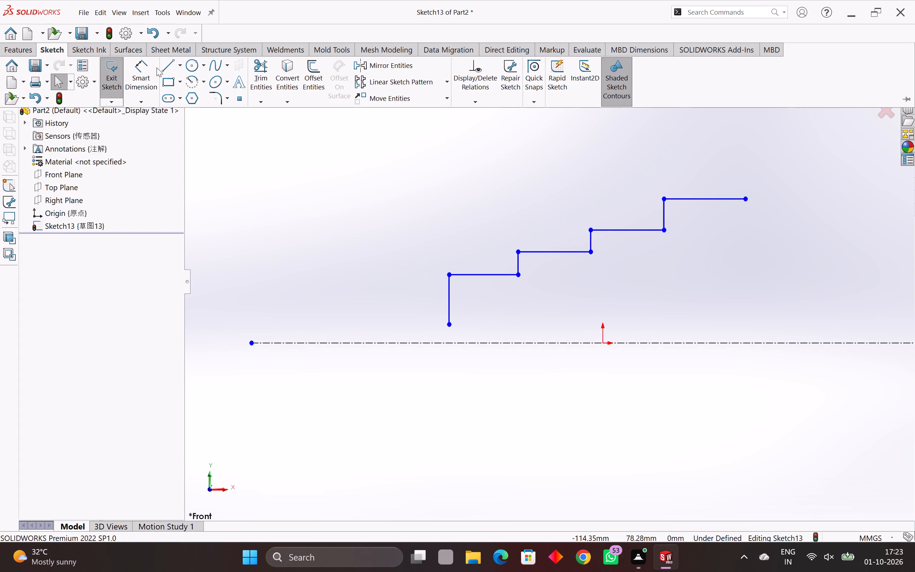
pyautogui.click(141, 62)
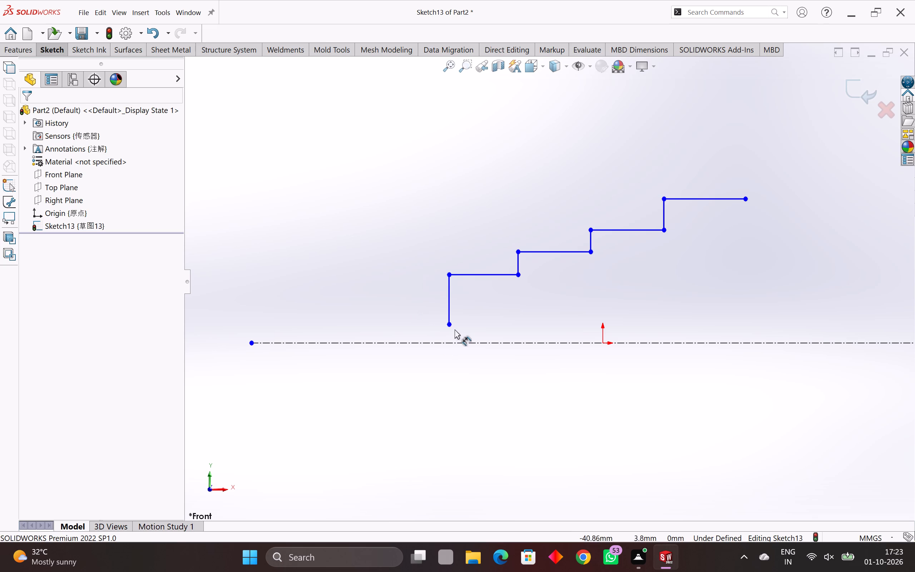
pyautogui.click(450, 324)
pyautogui.click(451, 342)
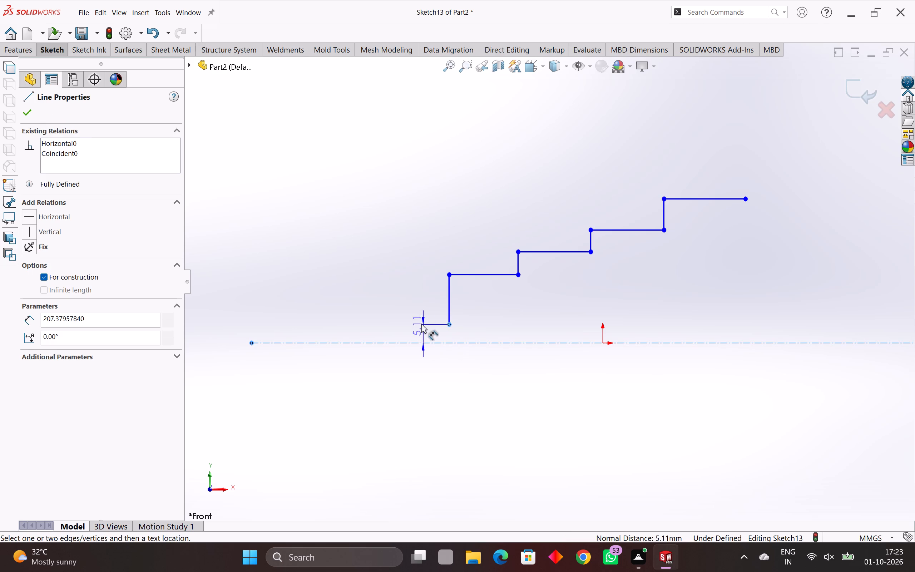
pyautogui.click(405, 322)
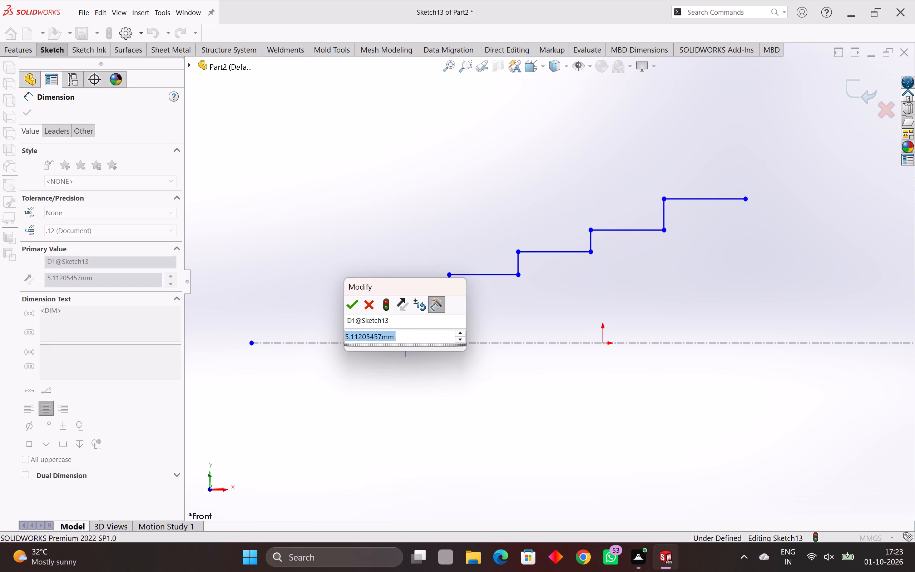
pyautogui.write('15')
pyautogui.press('Return')
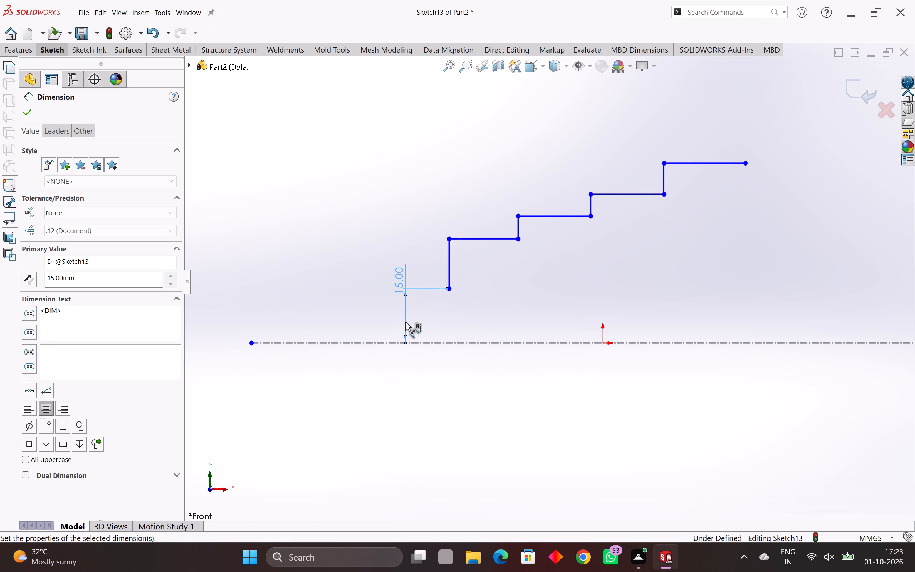
pyautogui.scroll(-1, 439, 297)
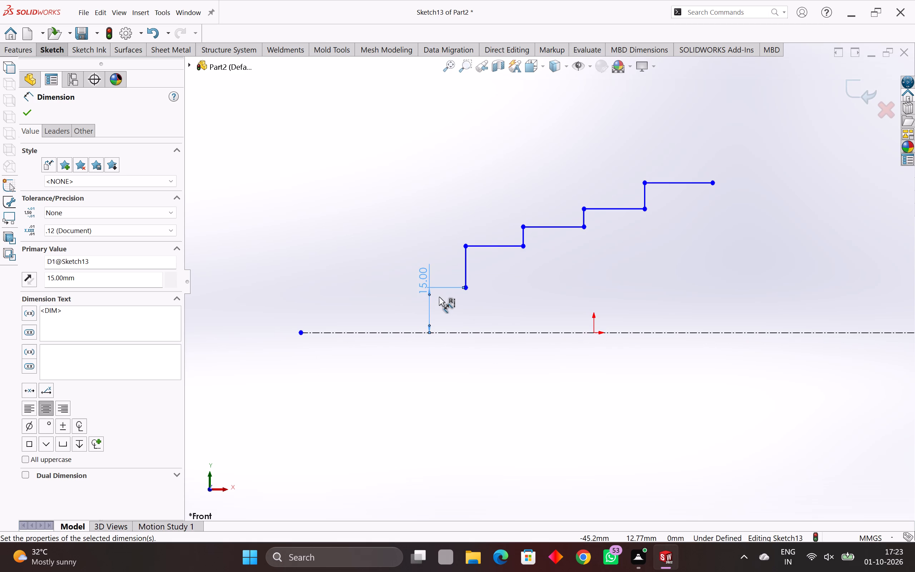
pyautogui.scroll(2, 471, 274)
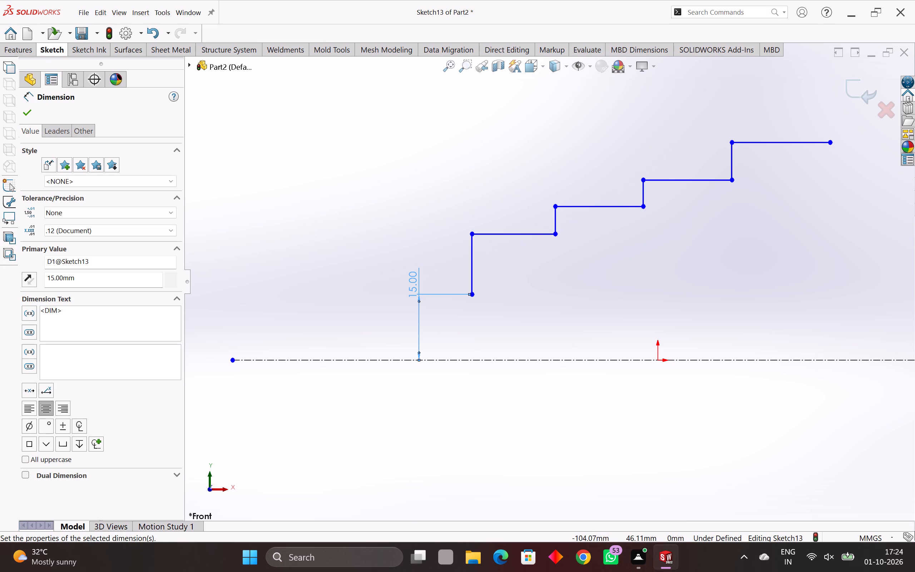
pyautogui.click(30, 110)
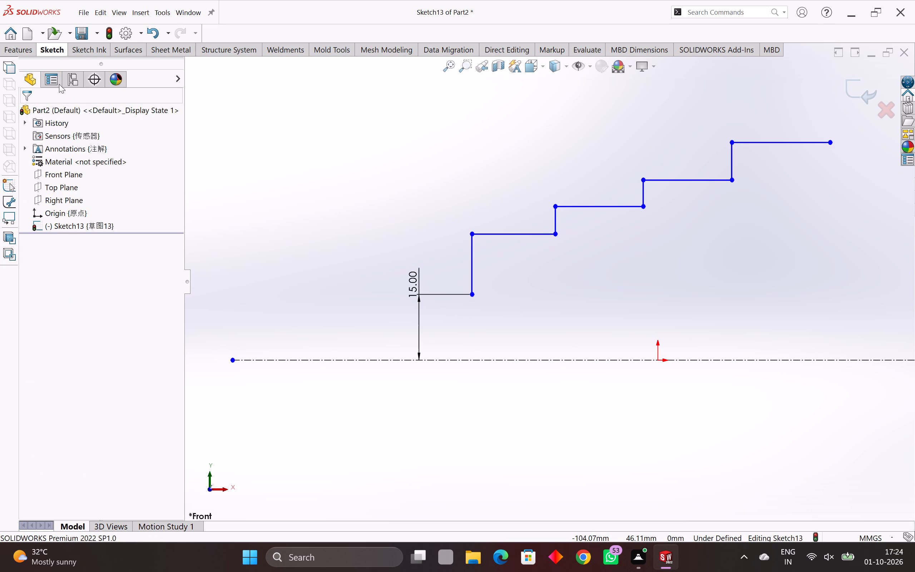
# Dimension the height of the first riser, at the low end of the stepped outline, as 25 mm.
pyautogui.click(54, 55)
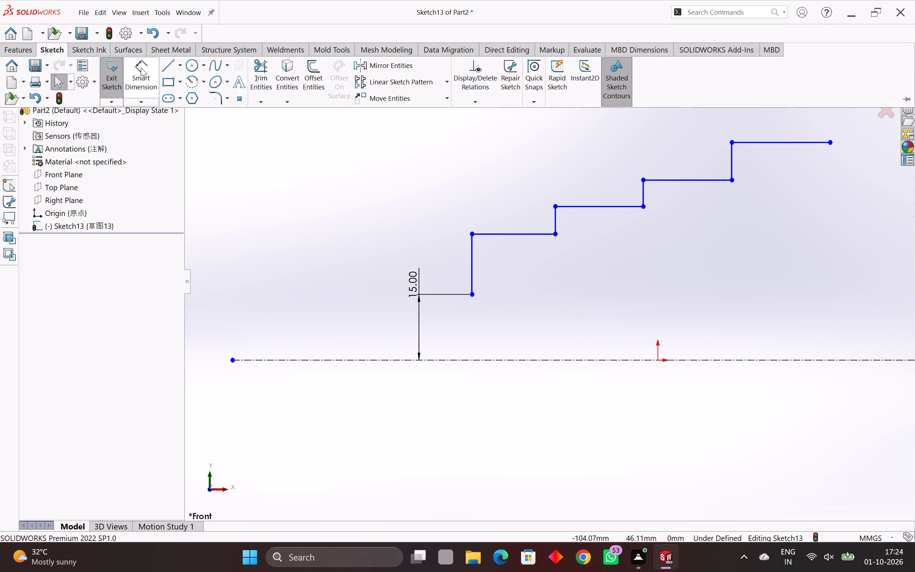
pyautogui.click(141, 68)
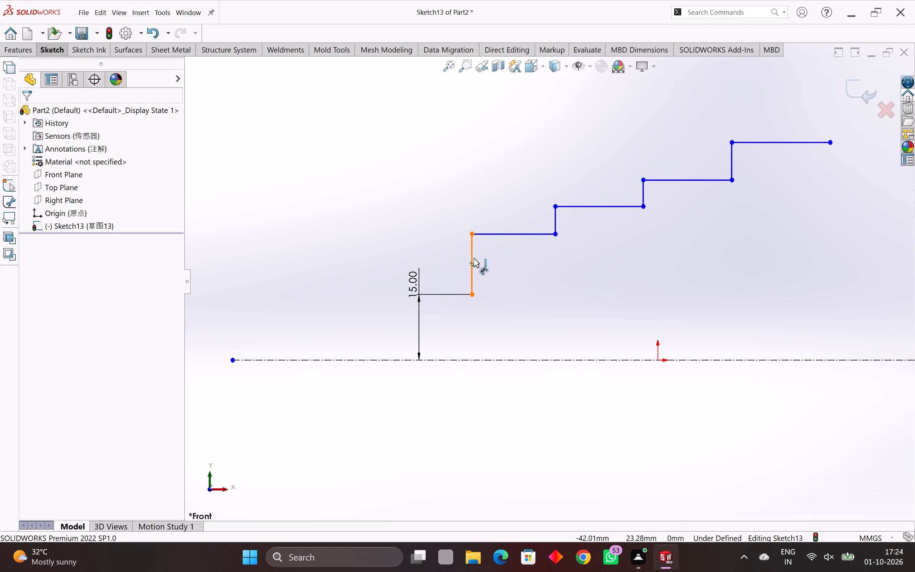
pyautogui.click(474, 258)
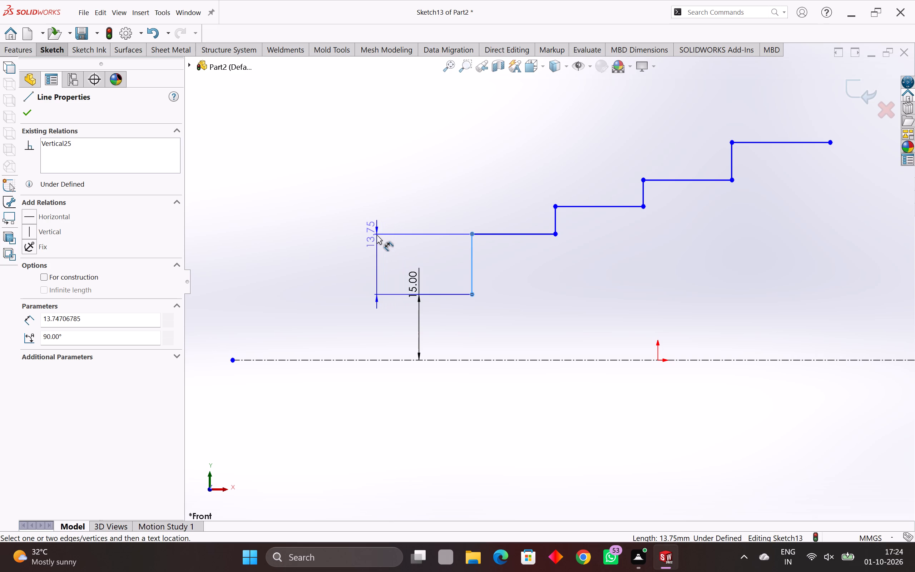
pyautogui.click(377, 235)
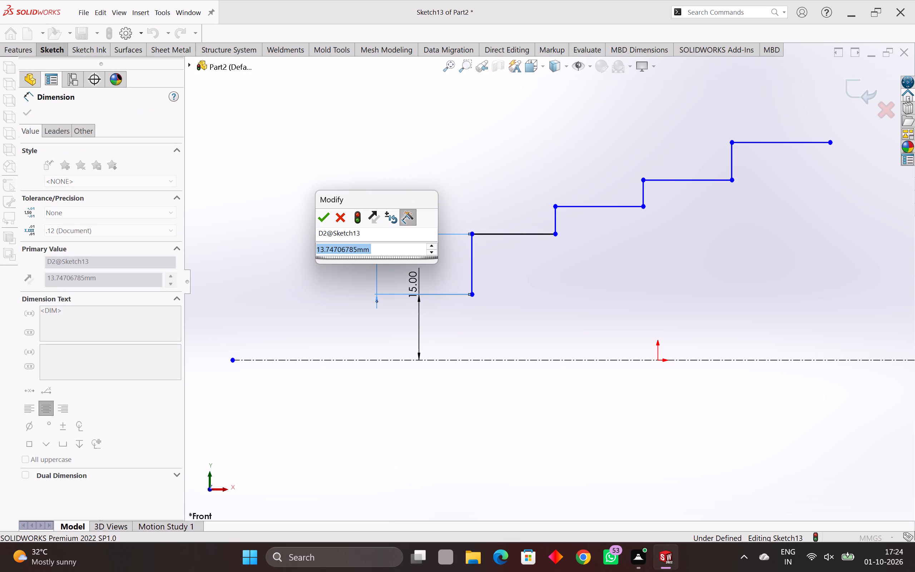
pyautogui.write('25')
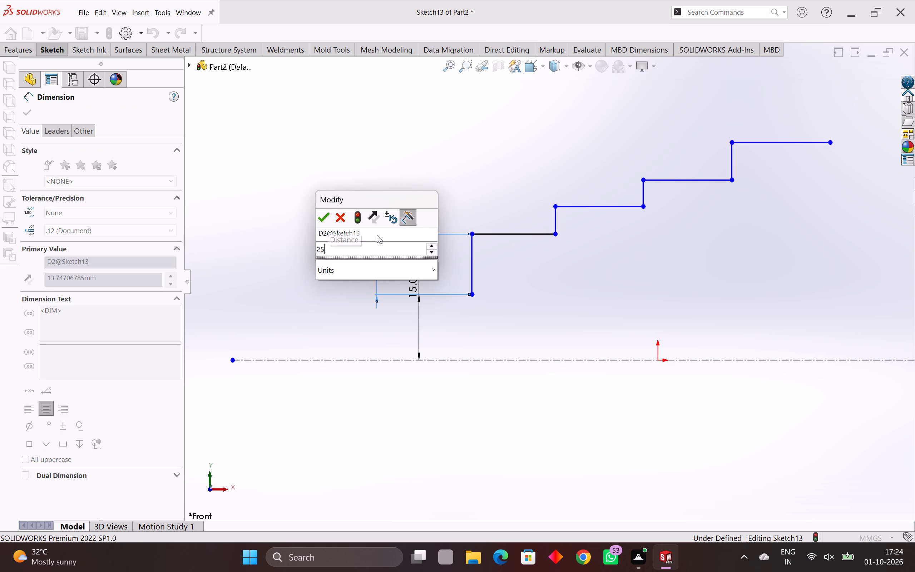
pyautogui.press('Return')
pyautogui.scroll(-3, 567, 242)
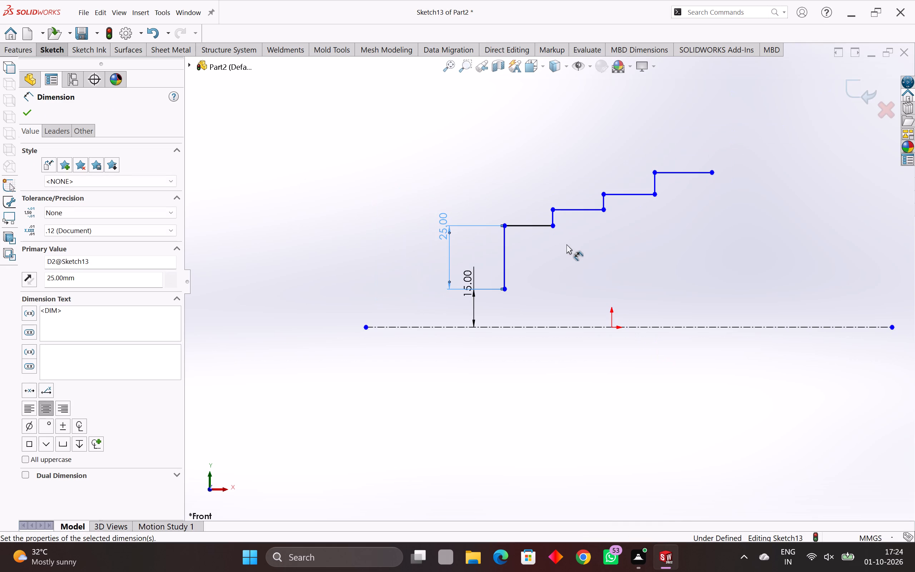
# Dimension the length of the first tread, at the top of the 25 mm riser, as 40 mm.
pyautogui.scroll(1, 559, 229)
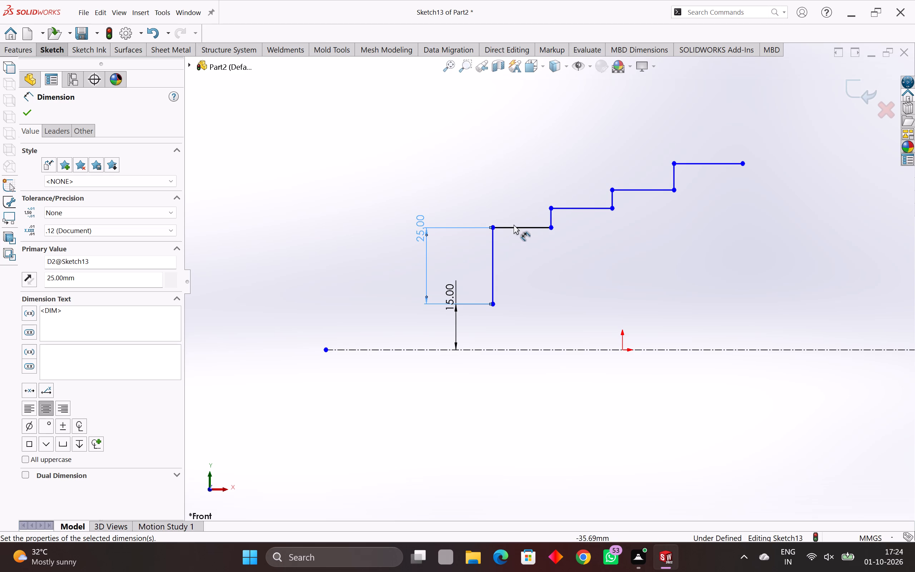
pyautogui.click(524, 227)
pyautogui.click(528, 150)
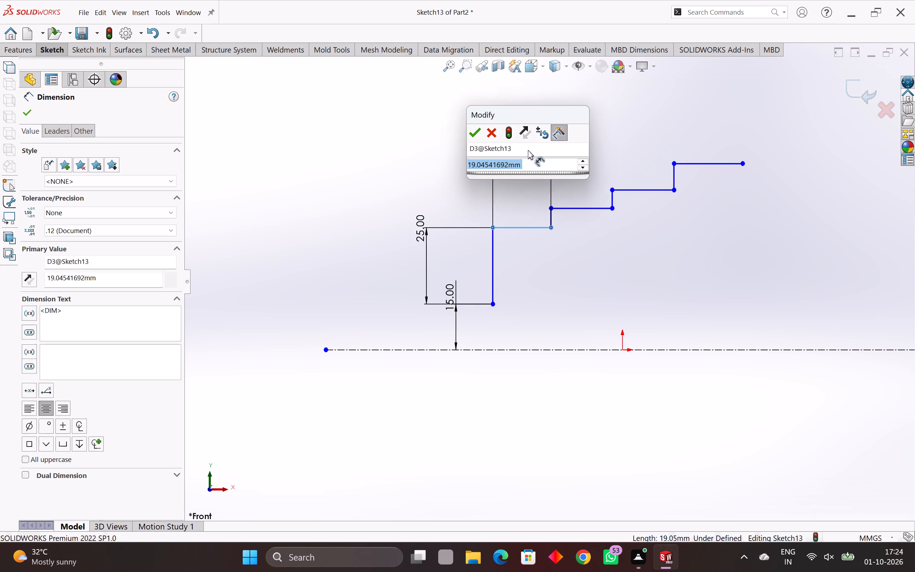
pyautogui.write('40')
pyautogui.press('Return')
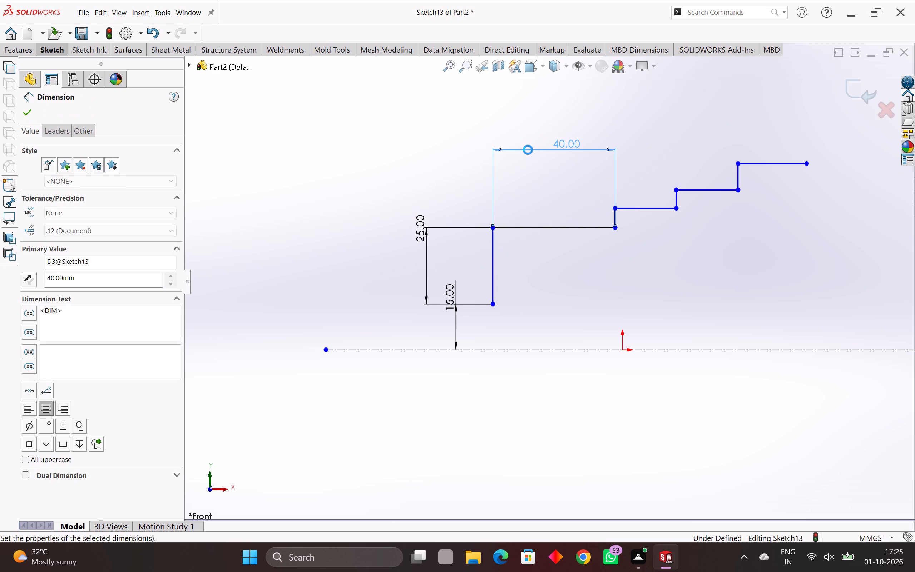
# Dimension the height of the second riser, between the first and second treads, as 10 mm.
pyautogui.click(614, 221)
pyautogui.click(579, 199)
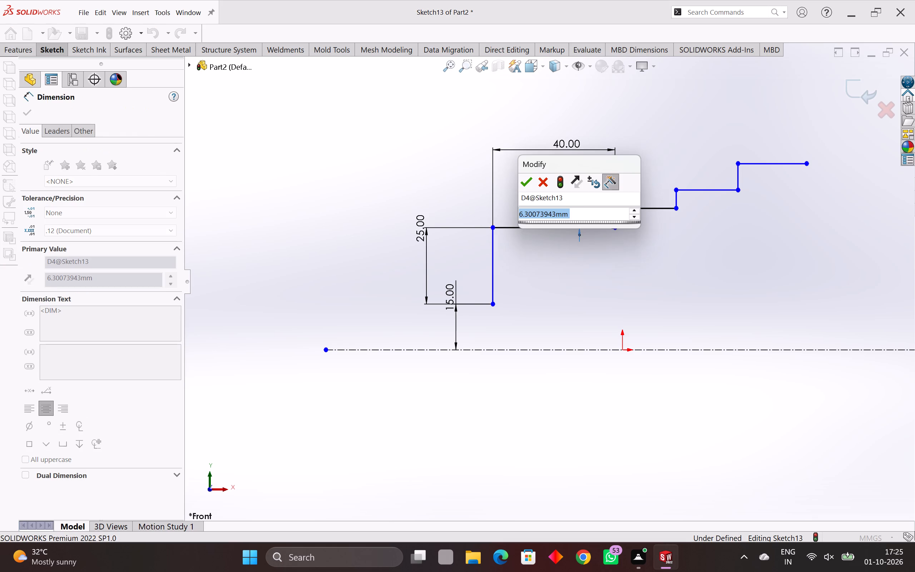
pyautogui.write('10')
pyautogui.press('Return')
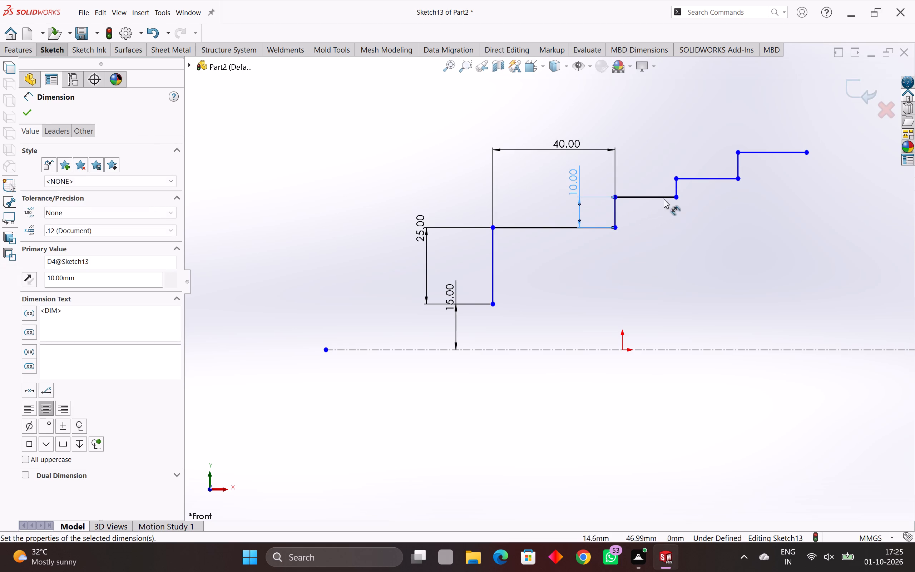
# Dimension the length of the third tread of the stepped outline as 40 mm.
pyautogui.click(660, 194)
pyautogui.click(642, 194)
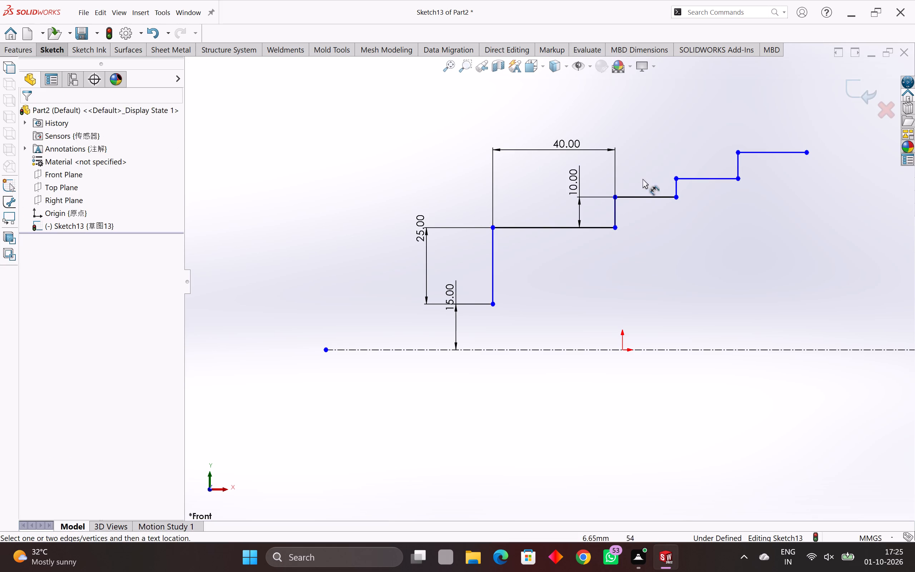
pyautogui.click(637, 193)
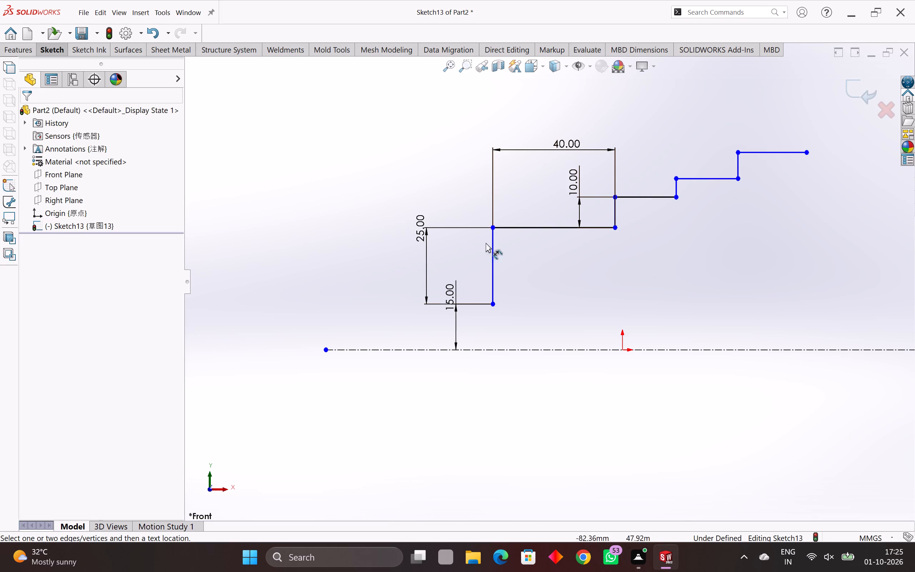
pyautogui.click(700, 179)
pyautogui.click(699, 140)
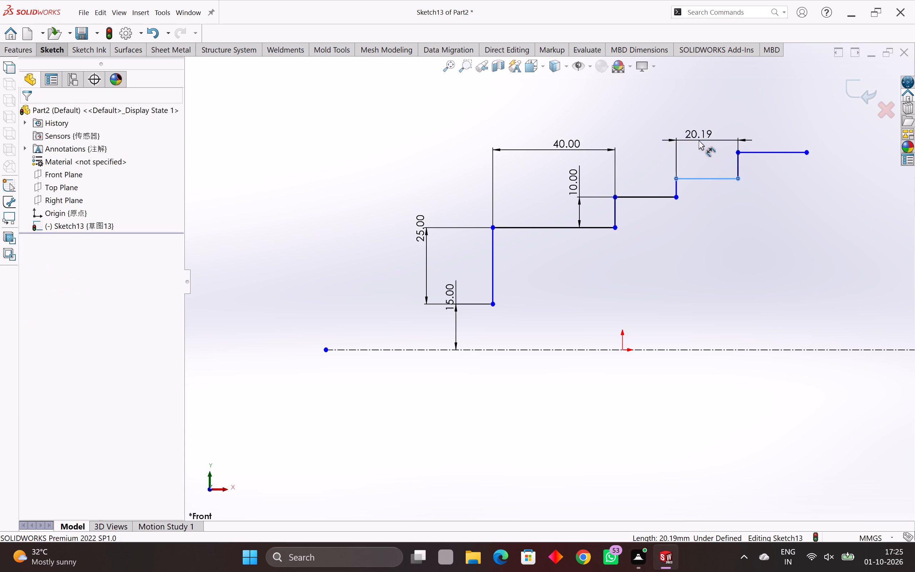
pyautogui.write('40')
pyautogui.press('Return')
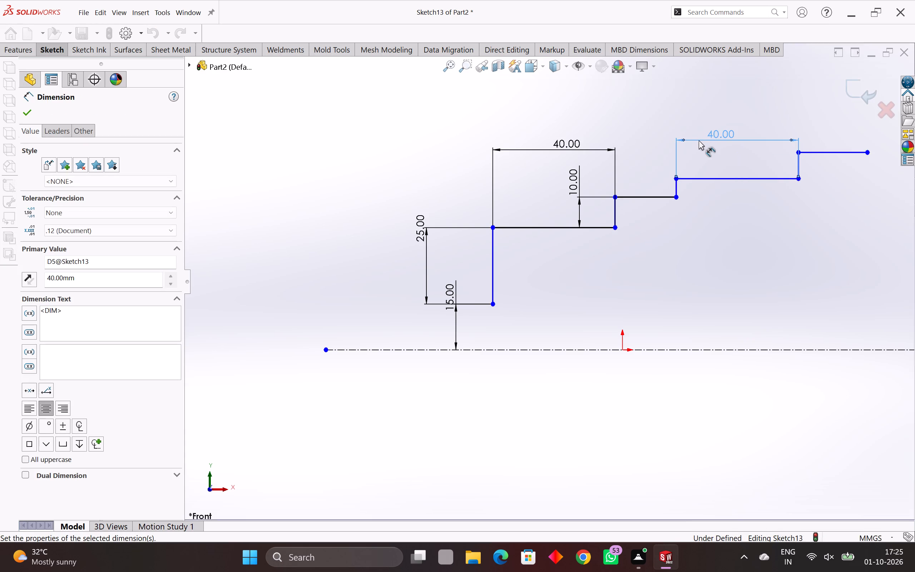
# Dimension the length of the second tread, just above the 10 mm riser, as 40 mm.
pyautogui.click(644, 195)
pyautogui.click(644, 195)
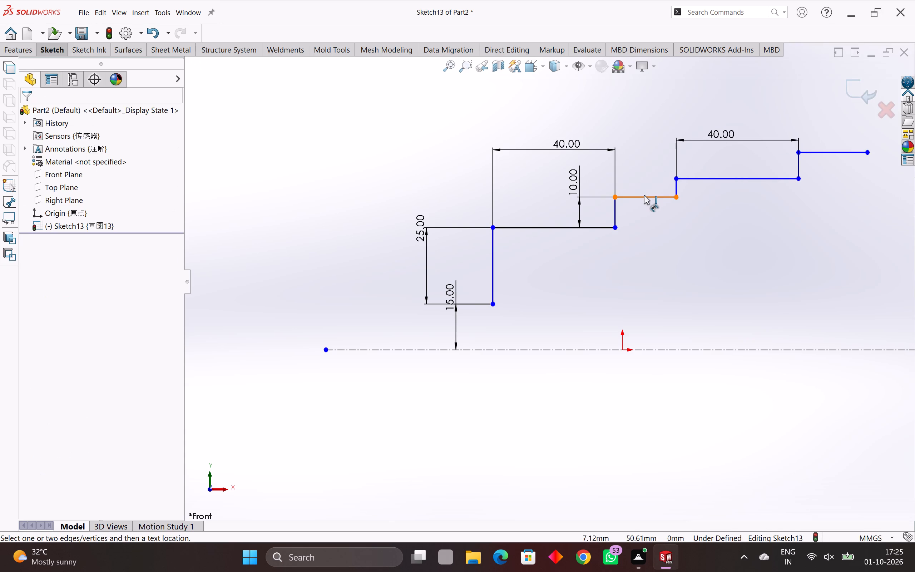
pyautogui.click(653, 144)
pyautogui.write('40')
pyautogui.press('Return')
# Dimension the length of the fourth tread, at the high end of the stepped outline, as 40 mm, and finish dimensioning.
pyautogui.scroll(-3, 655, 144)
pyautogui.scroll(2, 735, 199)
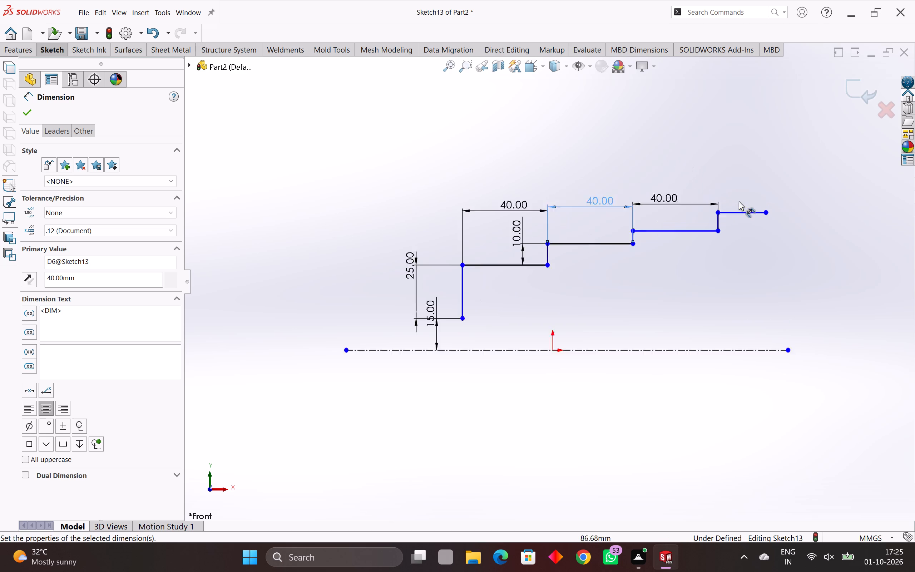
pyautogui.scroll(1, 739, 201)
pyautogui.click(741, 225)
pyautogui.click(730, 187)
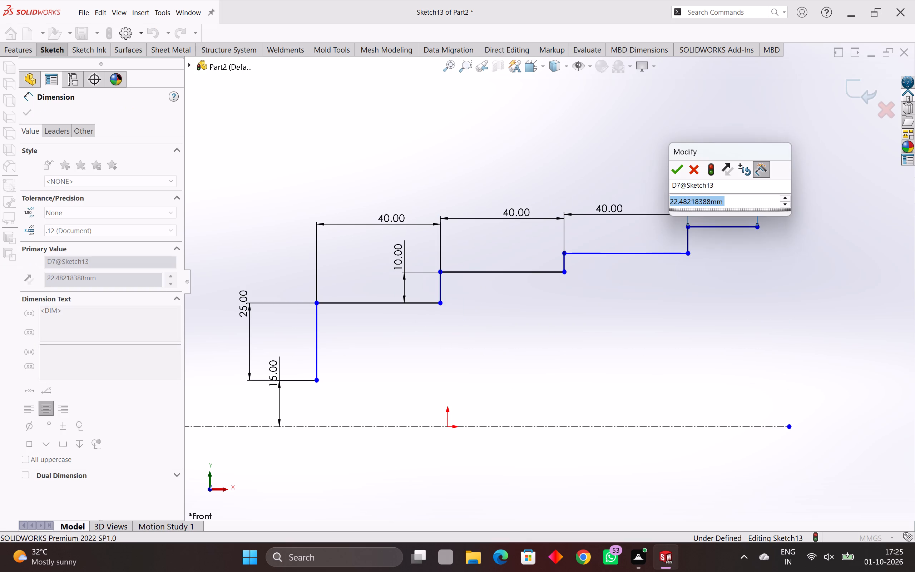
pyautogui.press('5')
pyautogui.press('Print')
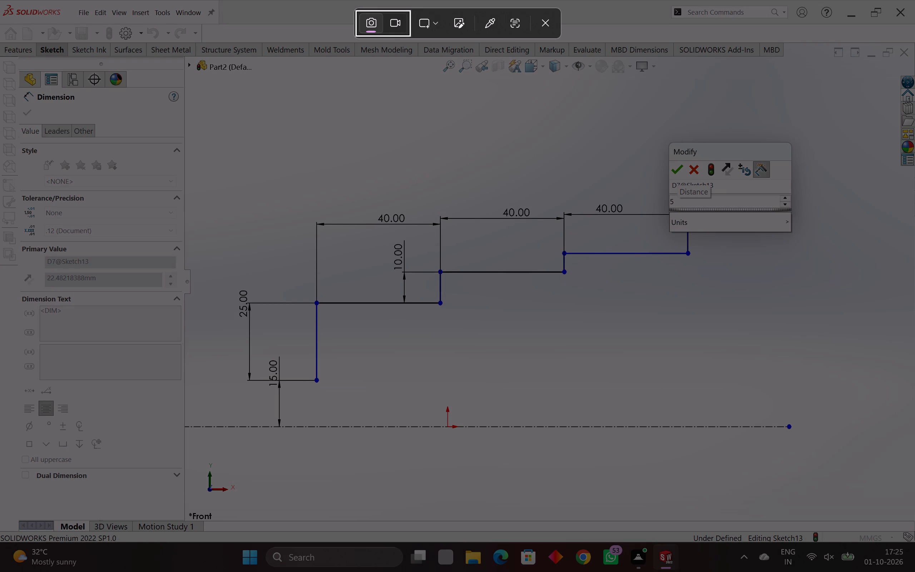
pyautogui.press('Escape')
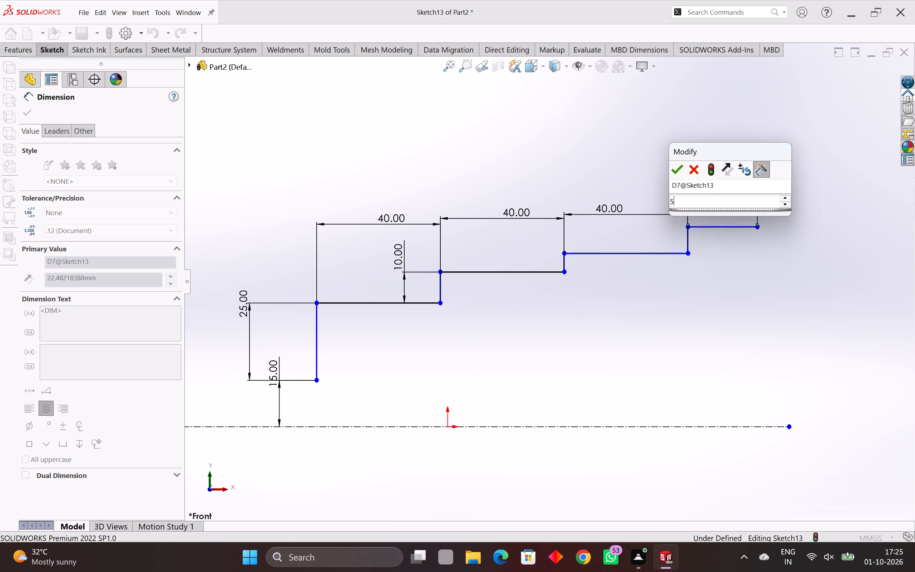
pyautogui.press('BackSpace')
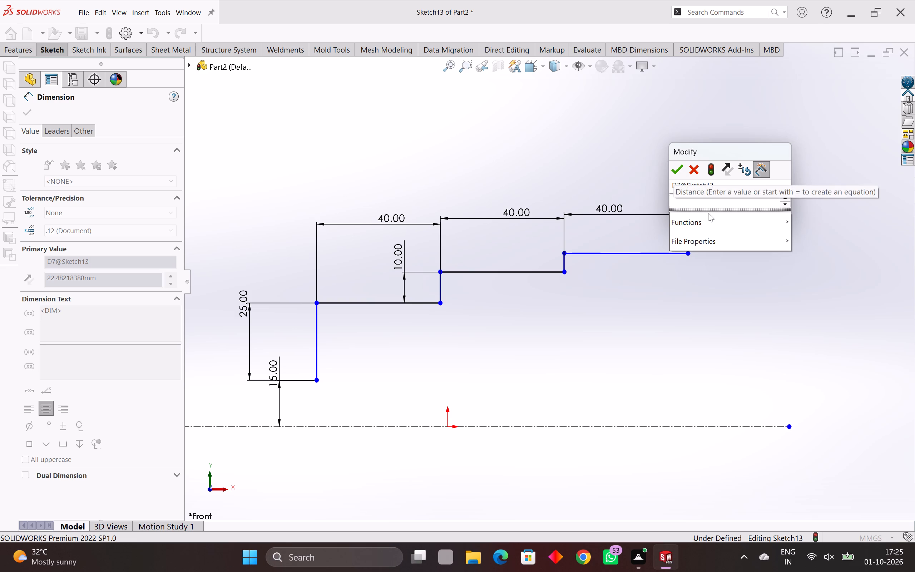
pyautogui.write('40')
pyautogui.press('Return')
pyautogui.scroll(-3, 708, 213)
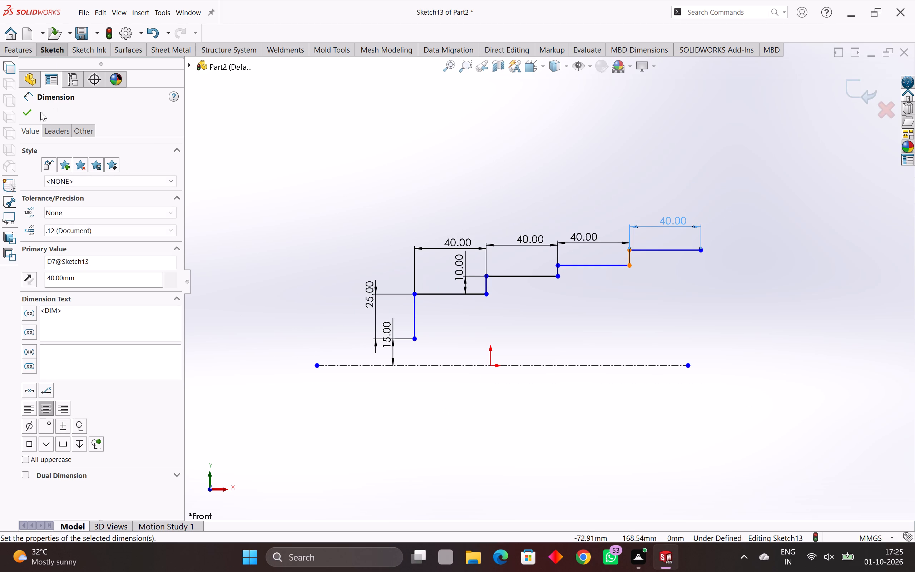
pyautogui.click(29, 110)
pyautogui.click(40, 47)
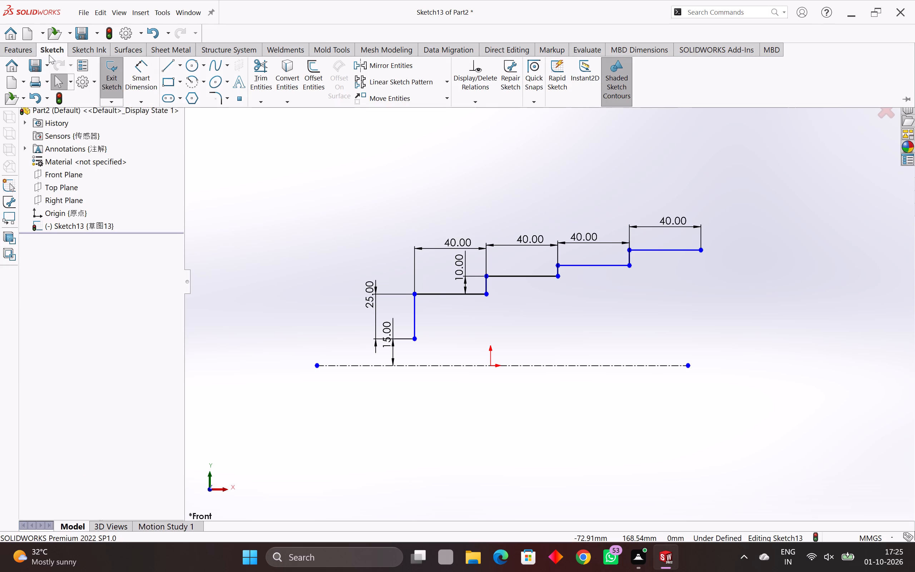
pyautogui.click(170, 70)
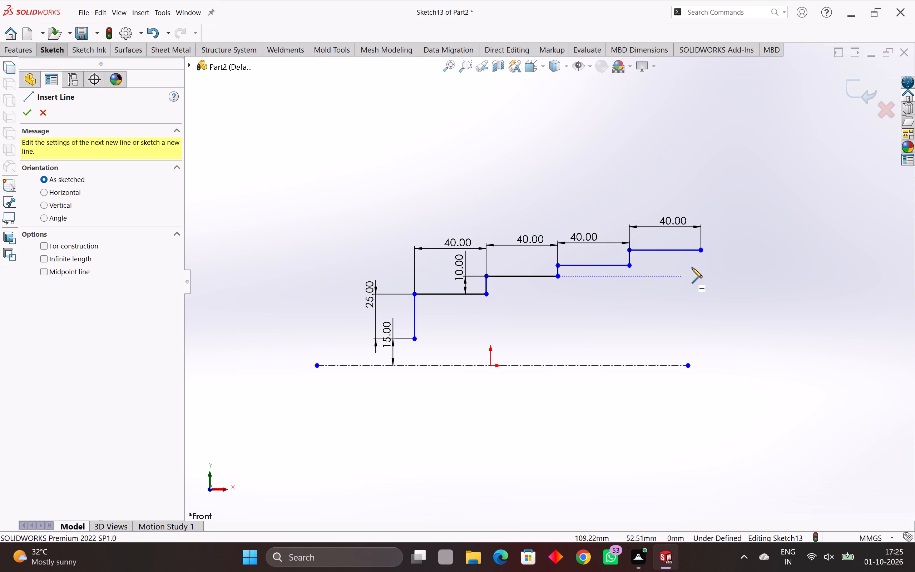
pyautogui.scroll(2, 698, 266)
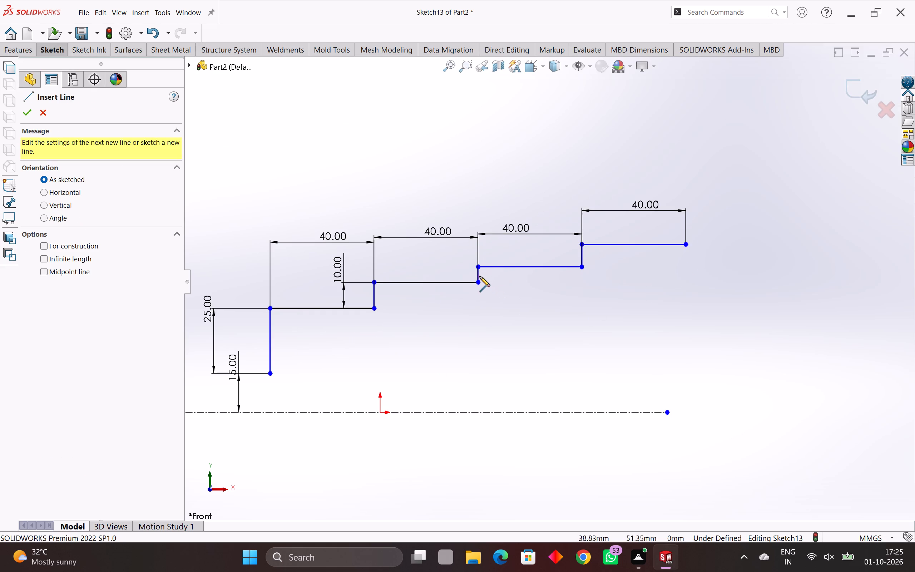
# Dimension the height of the third riser, between the second and third treads, as 10 mm.
pyautogui.click(54, 50)
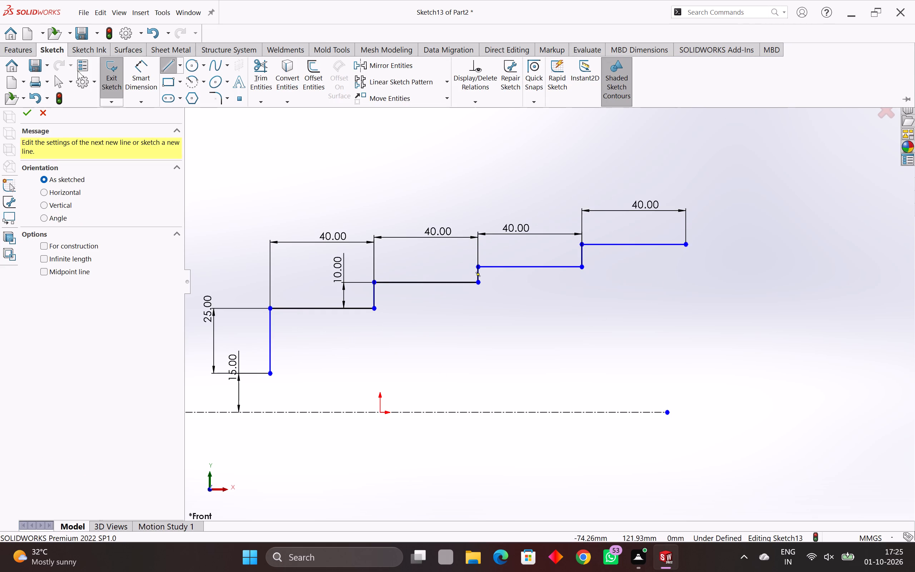
pyautogui.click(147, 75)
pyautogui.click(479, 278)
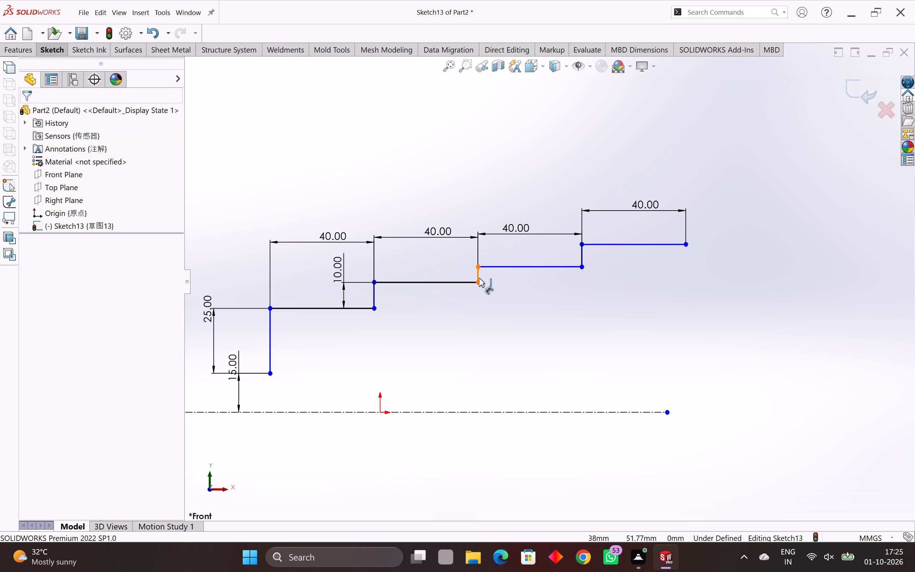
pyautogui.click(433, 254)
pyautogui.write('10')
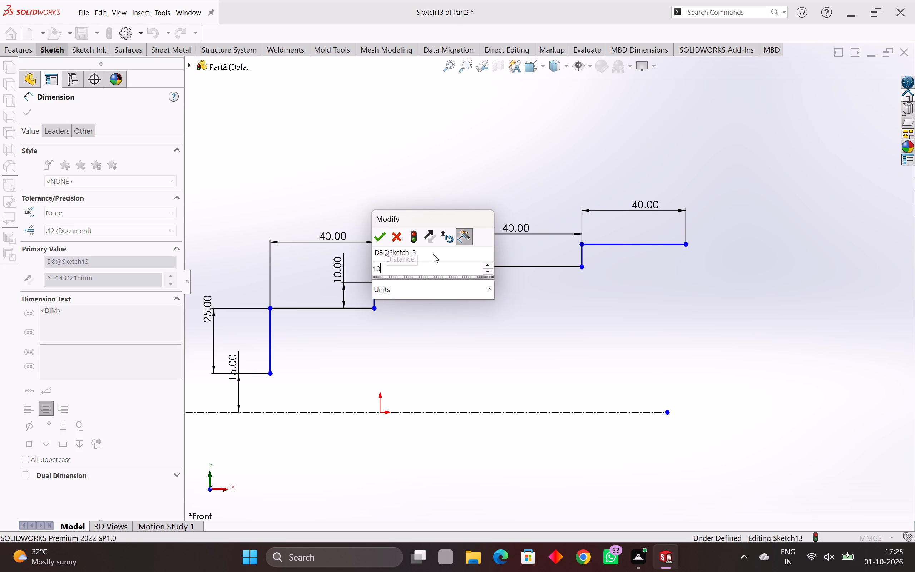
pyautogui.press('Return')
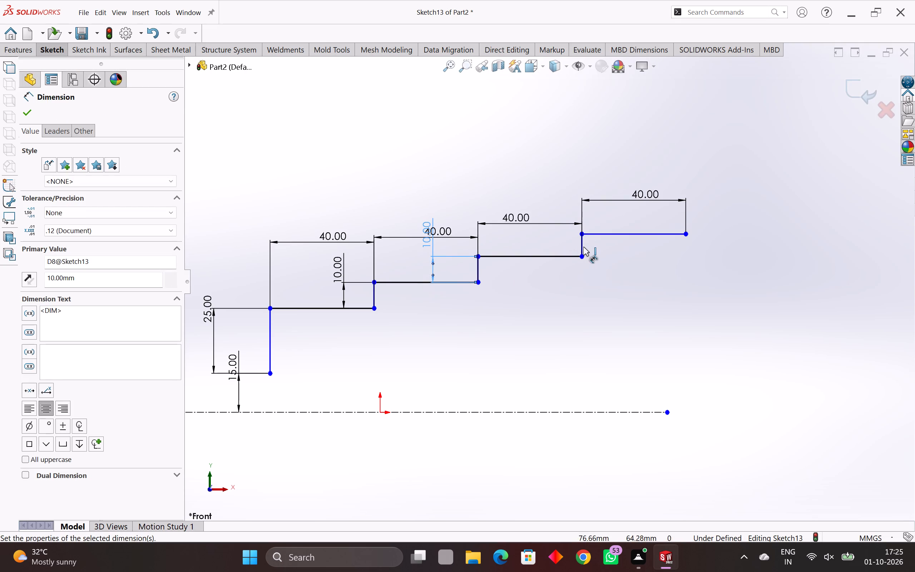
# Dimension the height of the fourth riser, between the third and fourth treads, as 10 mm.
pyautogui.click(584, 247)
pyautogui.click(546, 240)
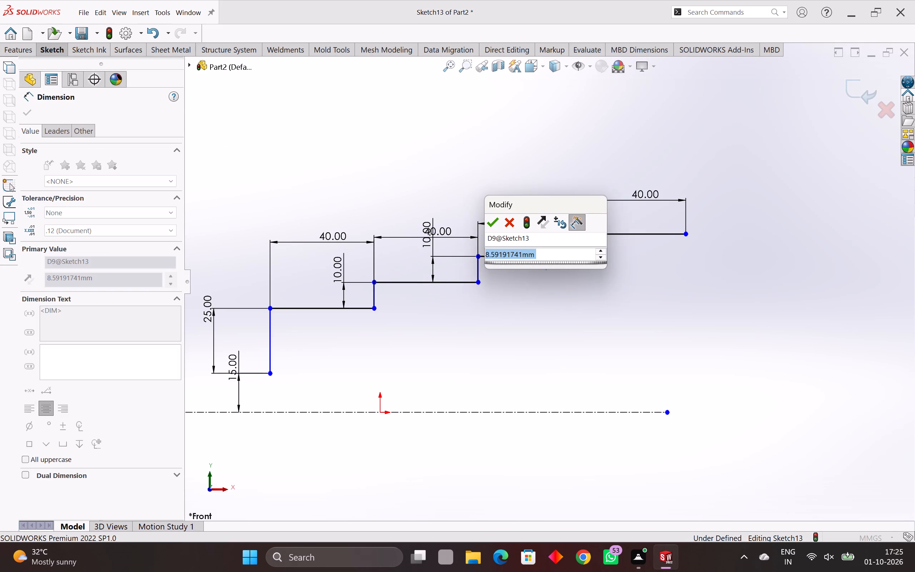
pyautogui.write('10')
pyautogui.press('Return')
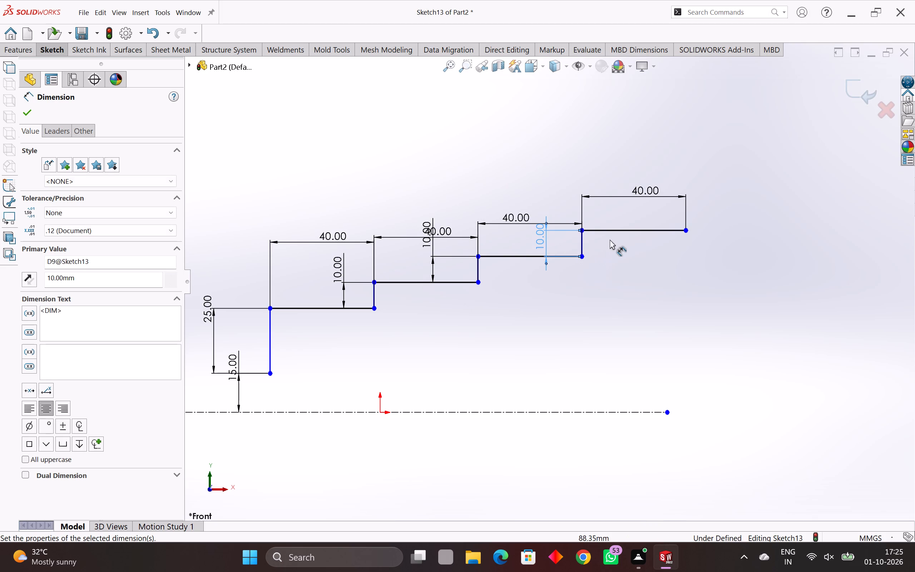
# Sketch seven connected segments stepping down beneath the outline from the top tread's free end, with drops about 12–16 mm and runs about 34–40 mm.
pyautogui.scroll(-2, 610, 240)
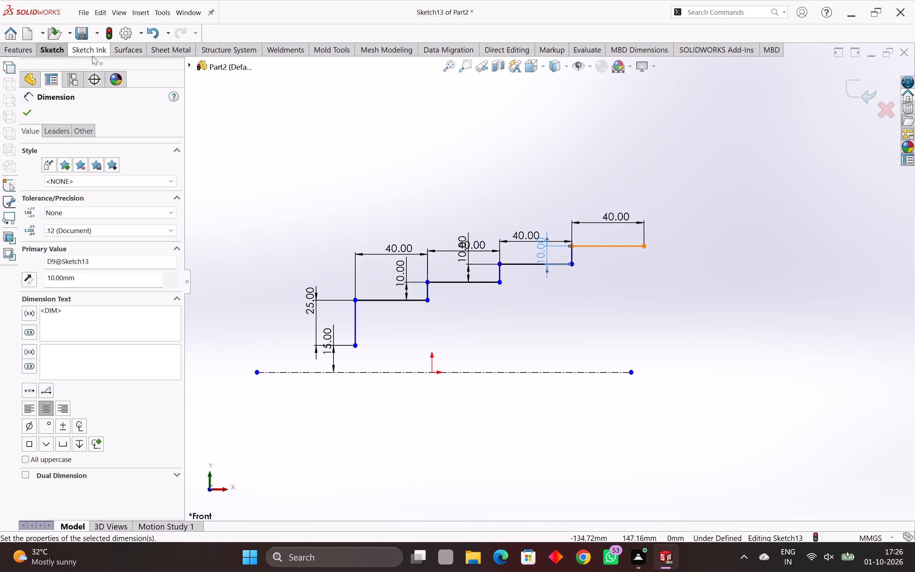
pyautogui.click(52, 54)
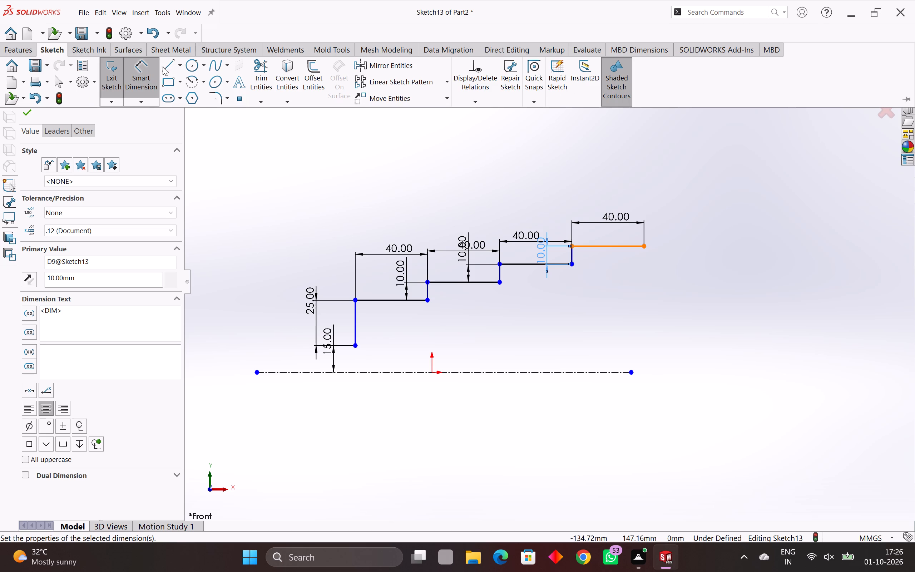
pyautogui.click(166, 72)
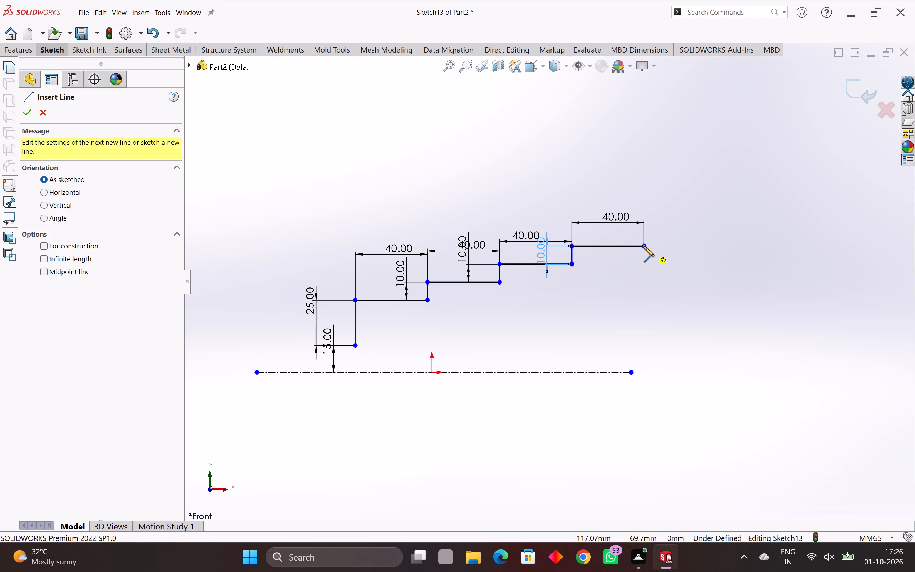
pyautogui.click(644, 247)
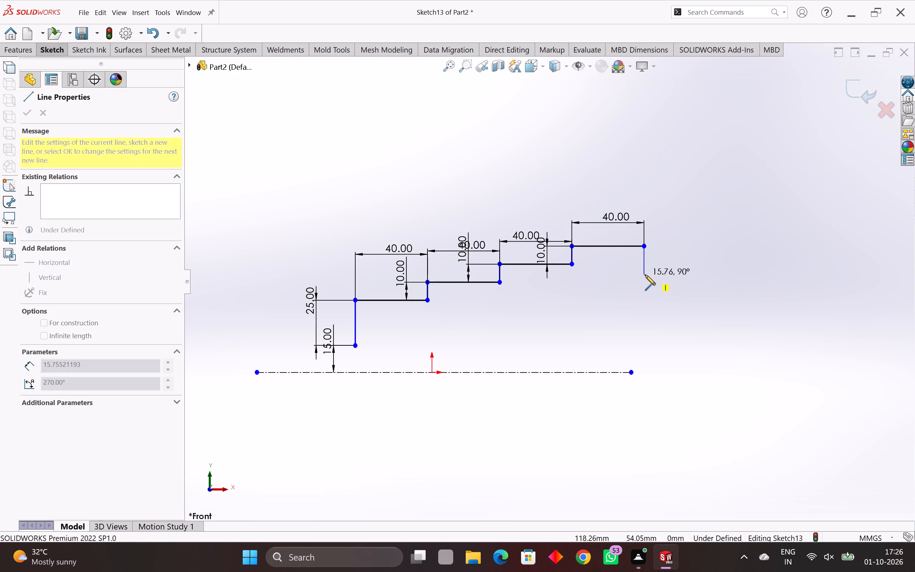
pyautogui.click(646, 271)
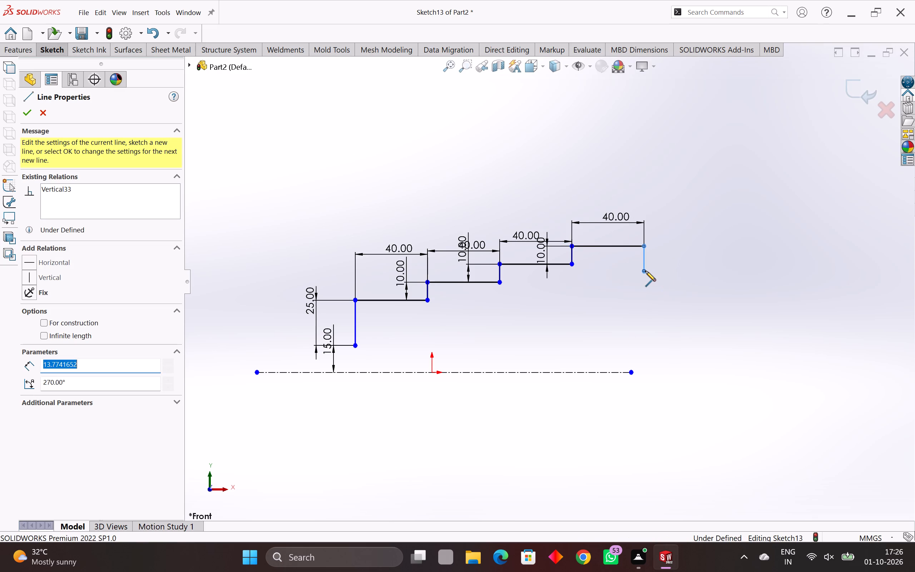
pyautogui.click(583, 270)
pyautogui.click(583, 299)
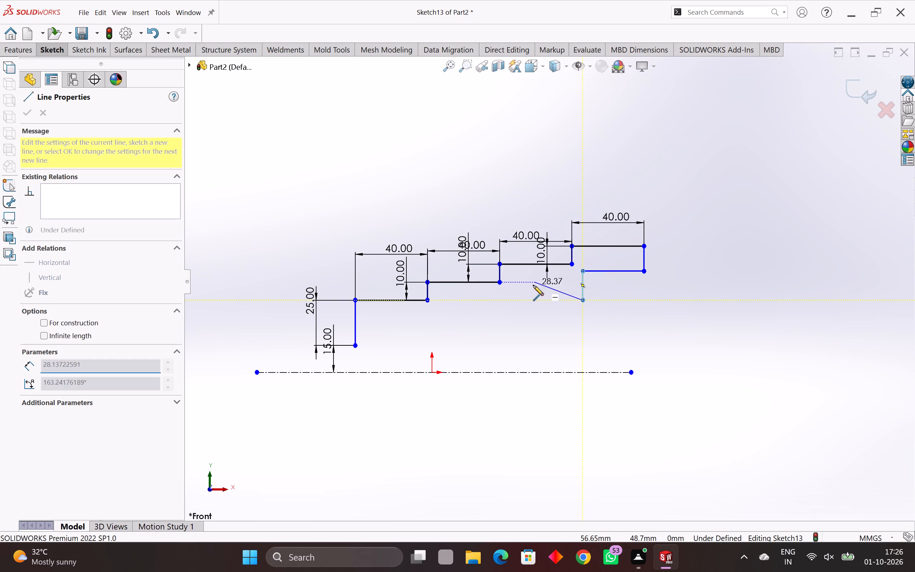
pyautogui.click(515, 301)
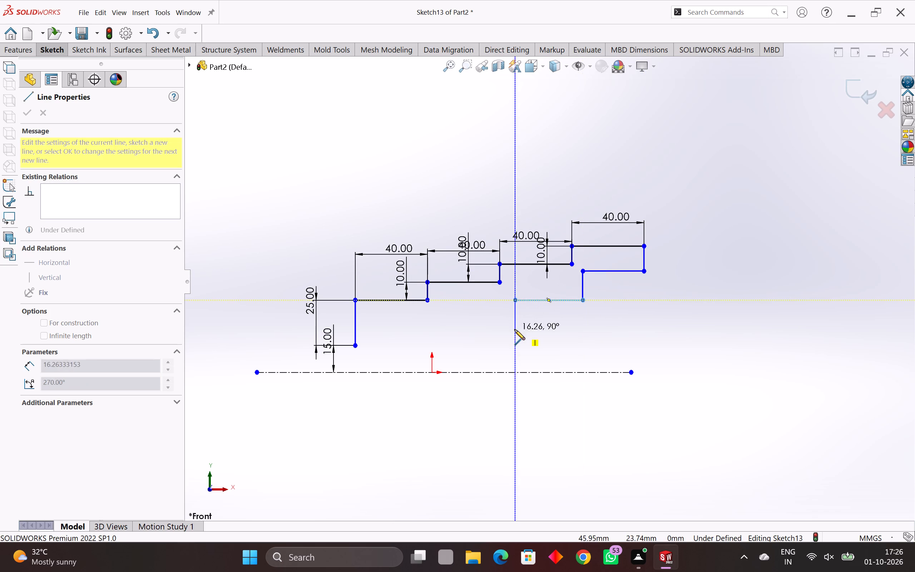
pyautogui.click(515, 330)
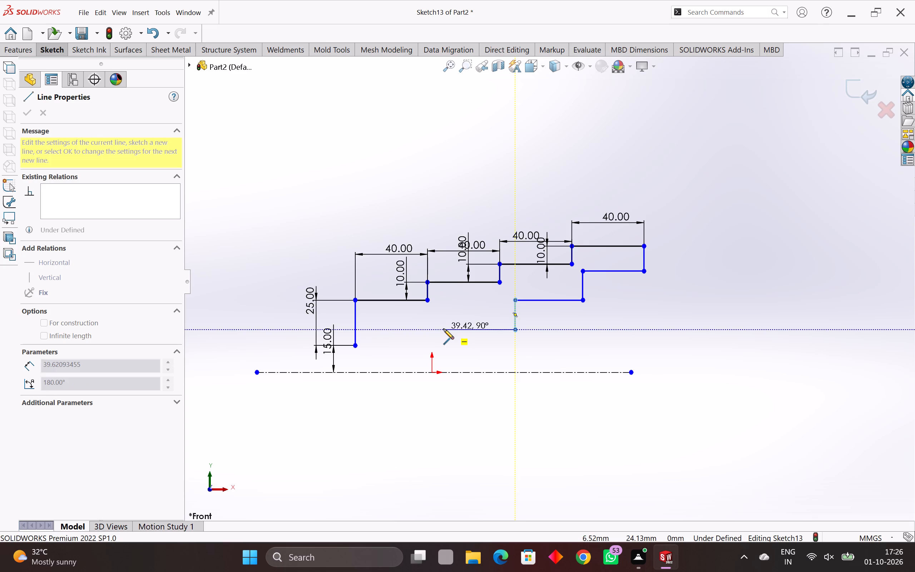
pyautogui.click(444, 329)
pyautogui.click(444, 352)
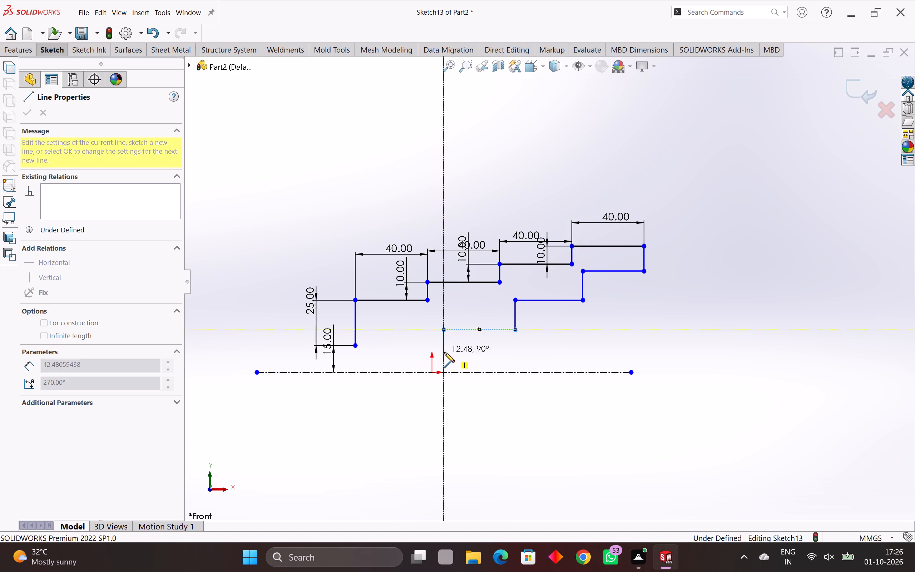
pyautogui.press('Escape')
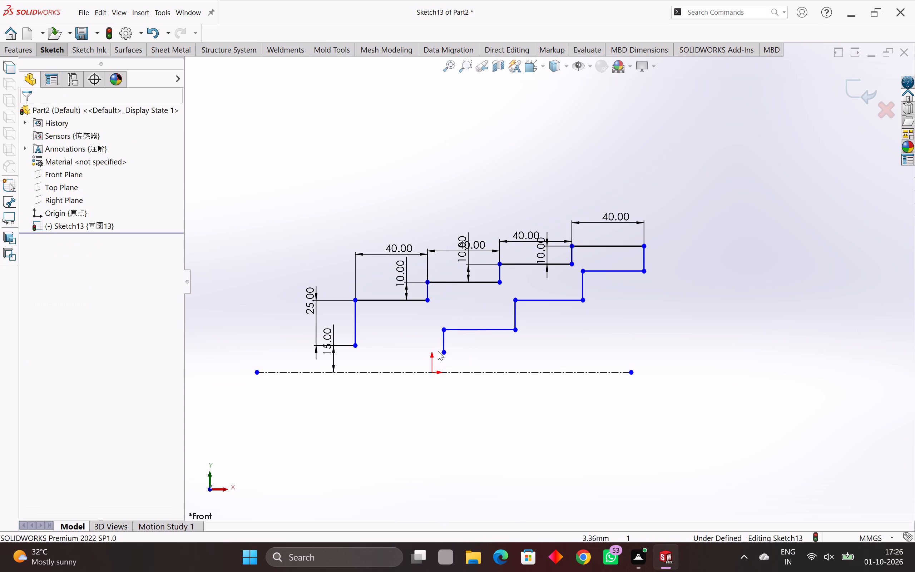
# Dimension the vertical end segment joining the fourth tread to the lower stepped outline as 10 mm.
pyautogui.click(56, 55)
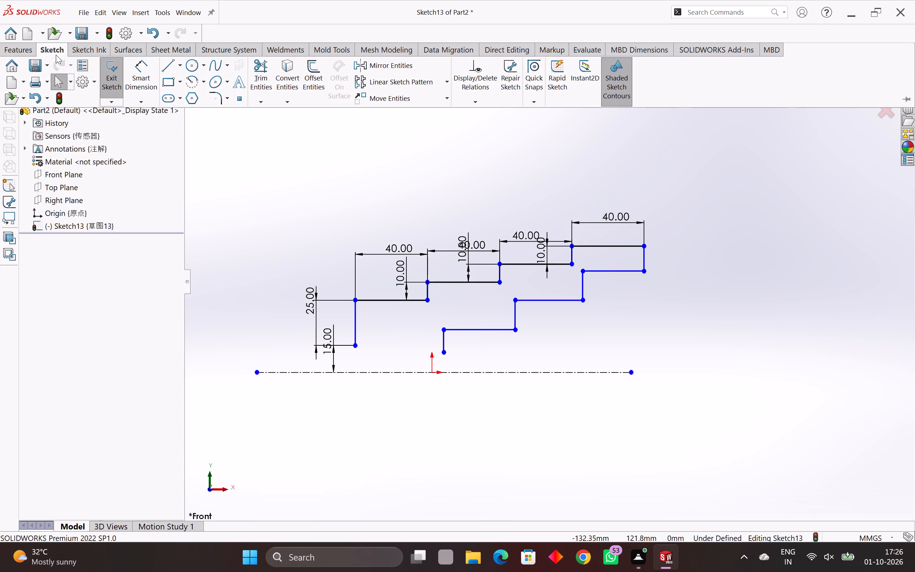
pyautogui.click(144, 69)
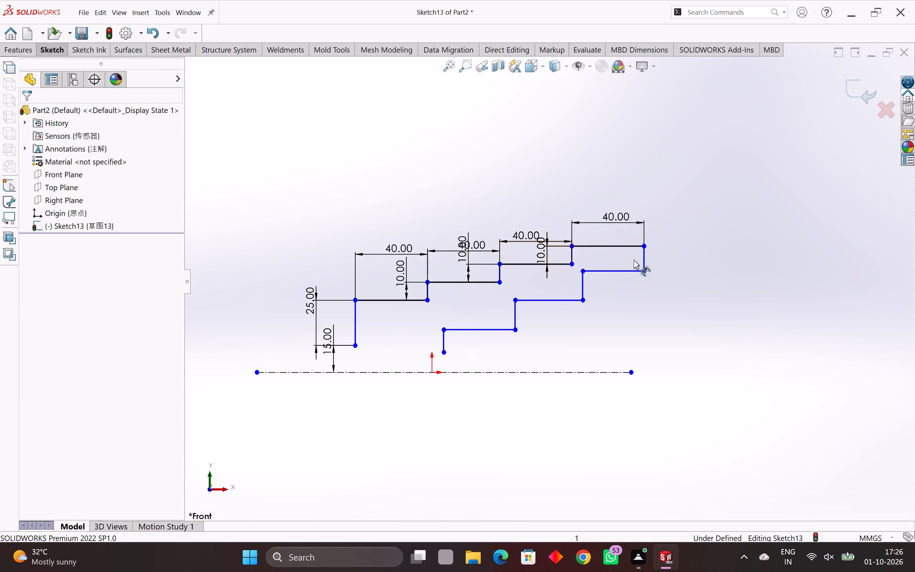
pyautogui.click(644, 260)
pyautogui.click(682, 263)
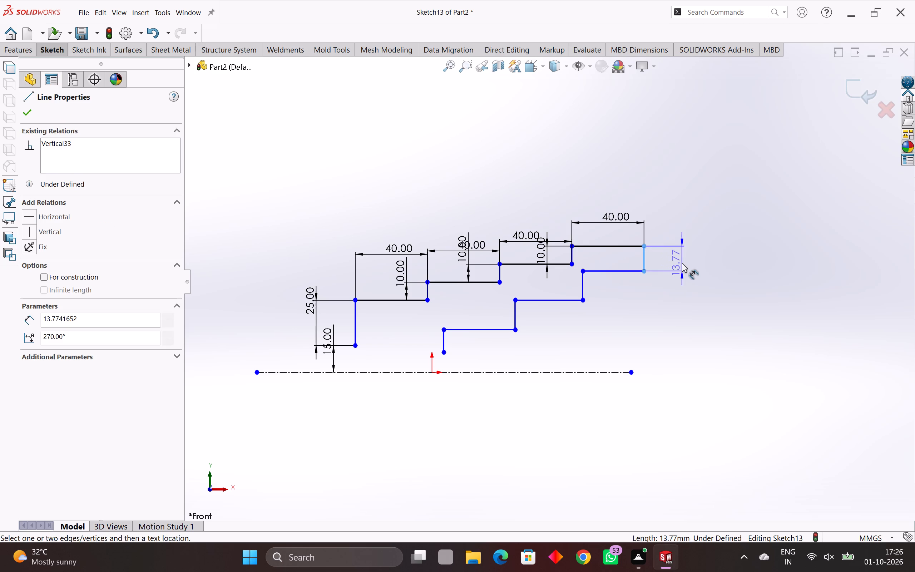
pyautogui.write('10')
pyautogui.press('Return')
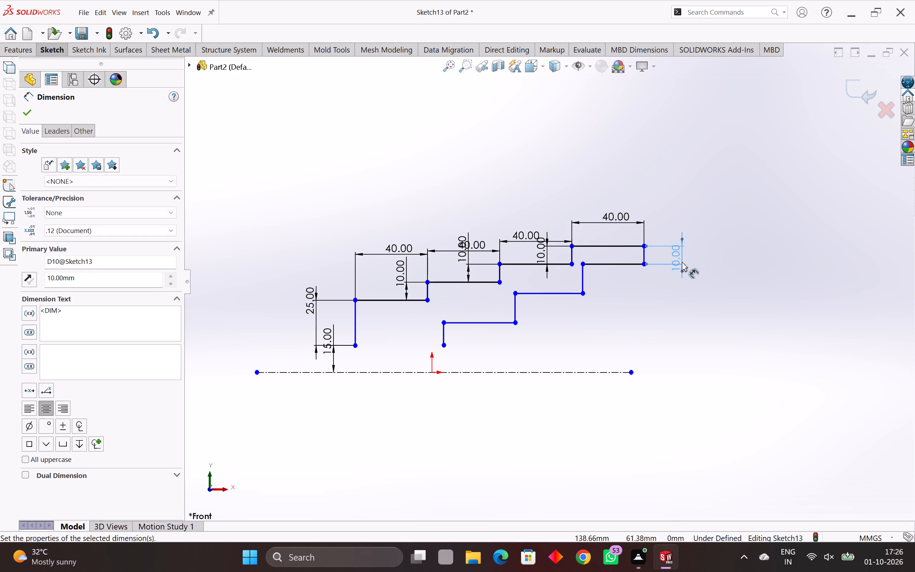
# Dimension the highest horizontal run of the lower stepped outline, directly beneath the fourth tread, as 32 mm.
pyautogui.click(611, 262)
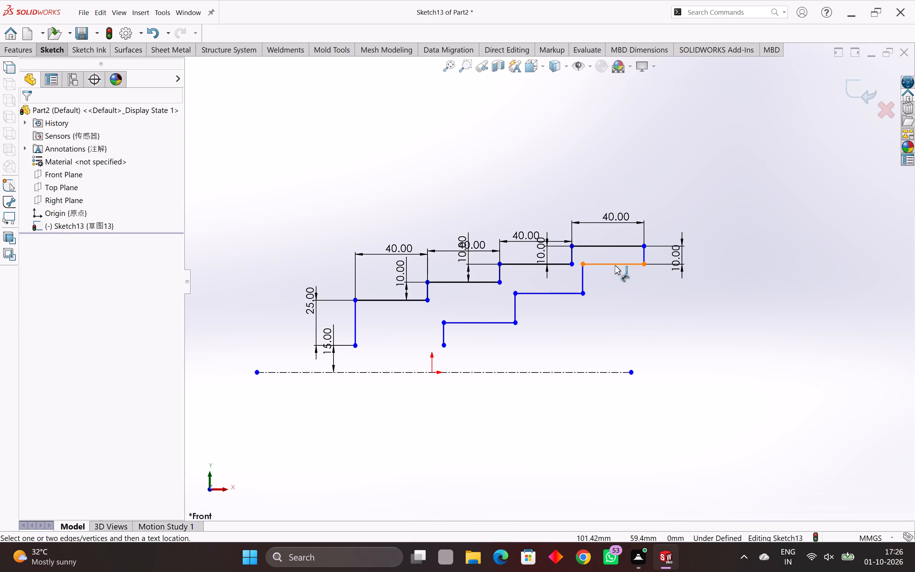
pyautogui.click(615, 265)
pyautogui.click(619, 289)
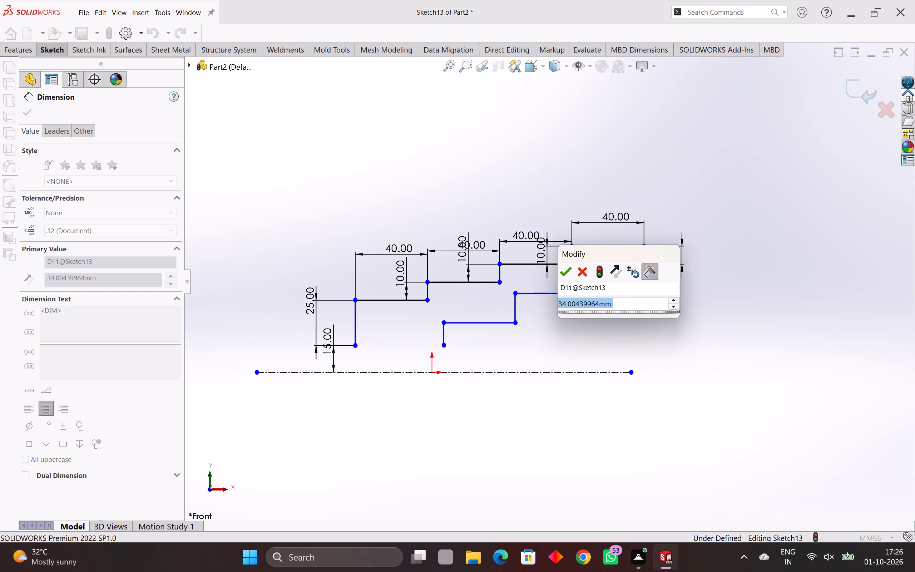
pyautogui.write('32')
pyautogui.press('Return')
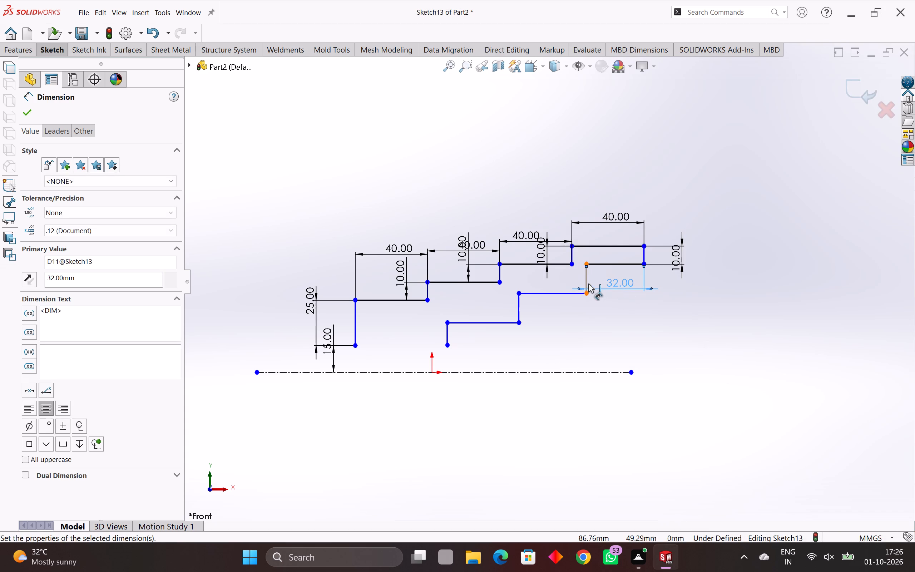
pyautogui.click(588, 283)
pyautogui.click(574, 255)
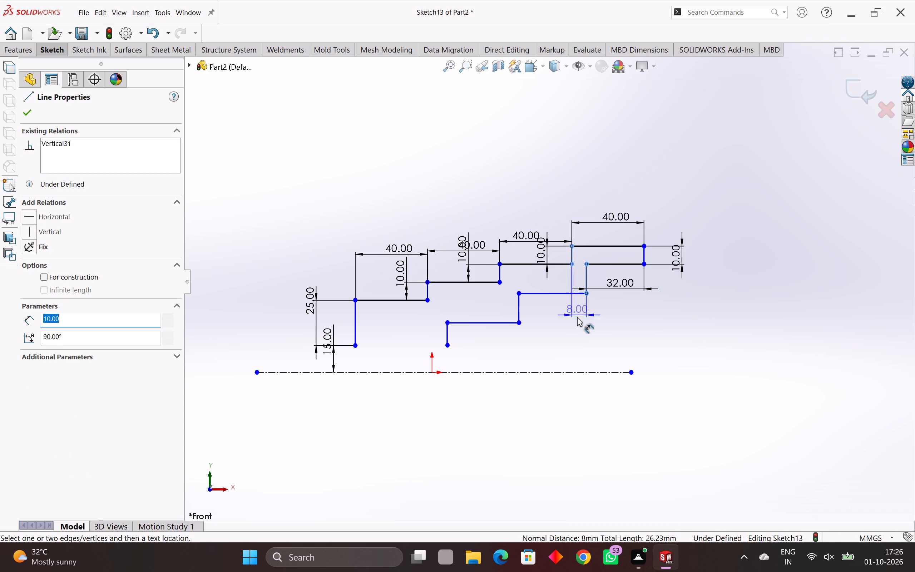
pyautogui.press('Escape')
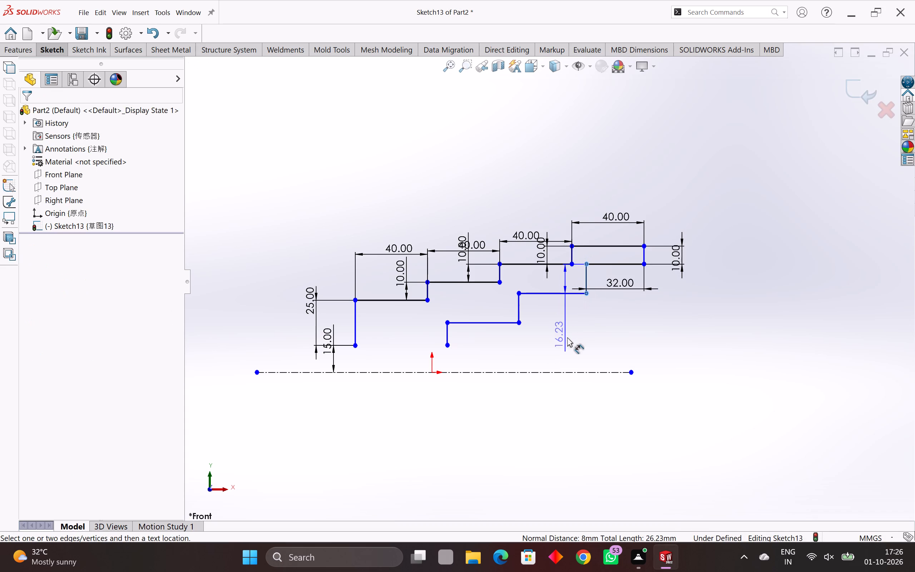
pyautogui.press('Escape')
# Dimension the second-highest horizontal run of the lower stepped outline as 32 mm.
pyautogui.click(556, 295)
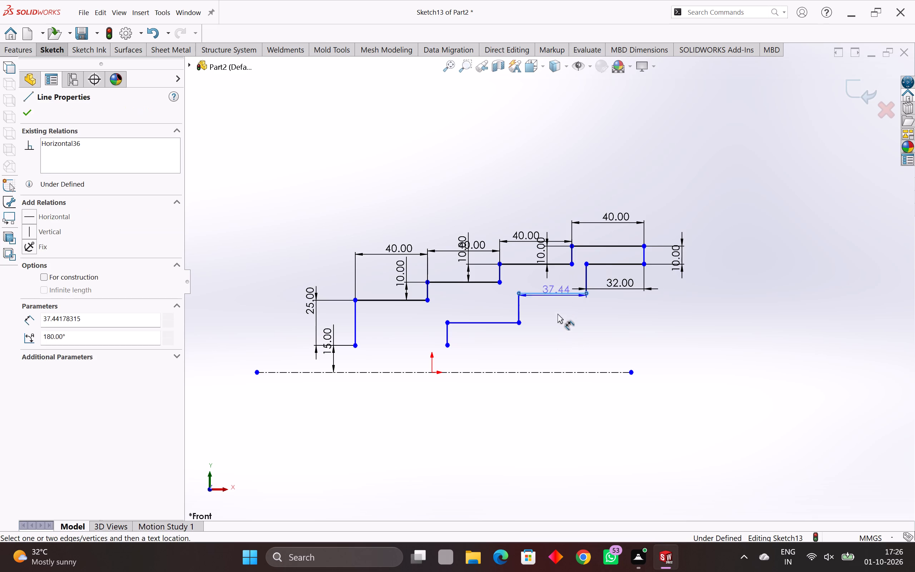
pyautogui.click(558, 327)
pyautogui.write('32')
pyautogui.press('Return')
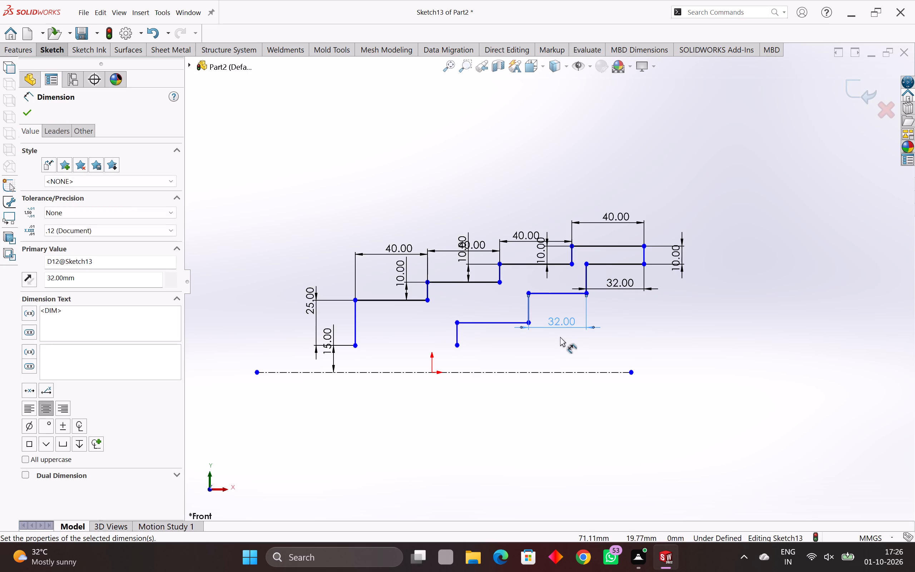
# Dimension the drop between the highest and second-highest runs of the lower outline as 10 mm.
pyautogui.click(588, 281)
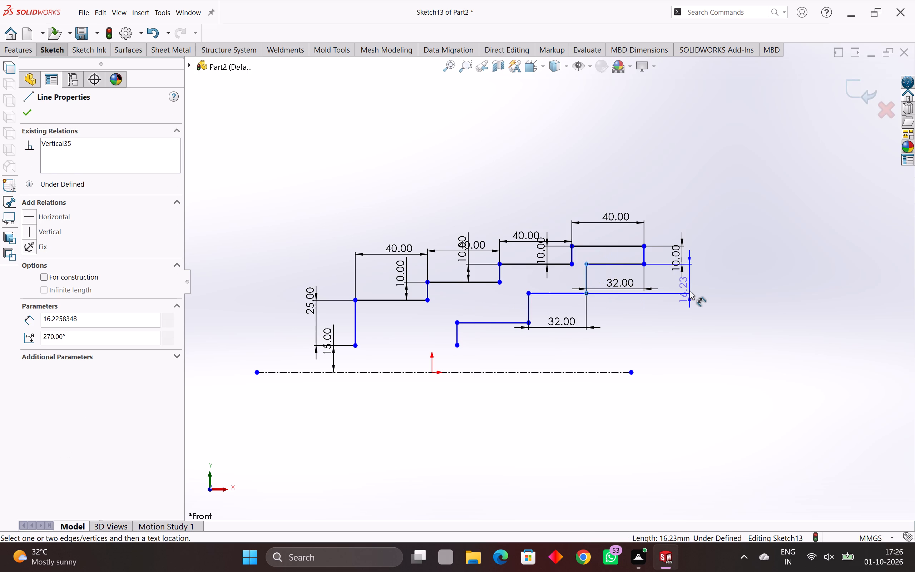
pyautogui.click(689, 290)
pyautogui.write('10')
pyautogui.press('Return')
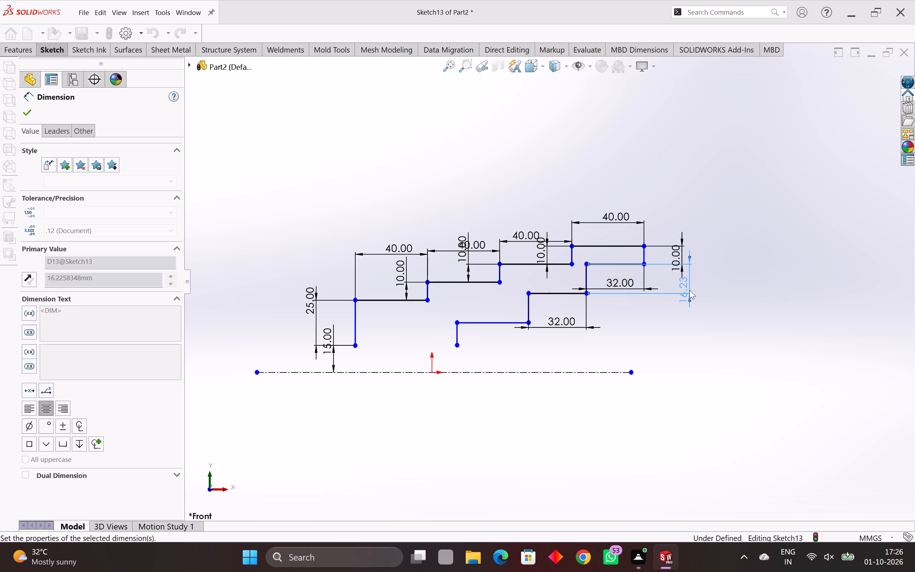
# Dimension the drop between the second-highest and lowest runs of the lower outline as 10 mm.
pyautogui.click(526, 297)
pyautogui.click(690, 315)
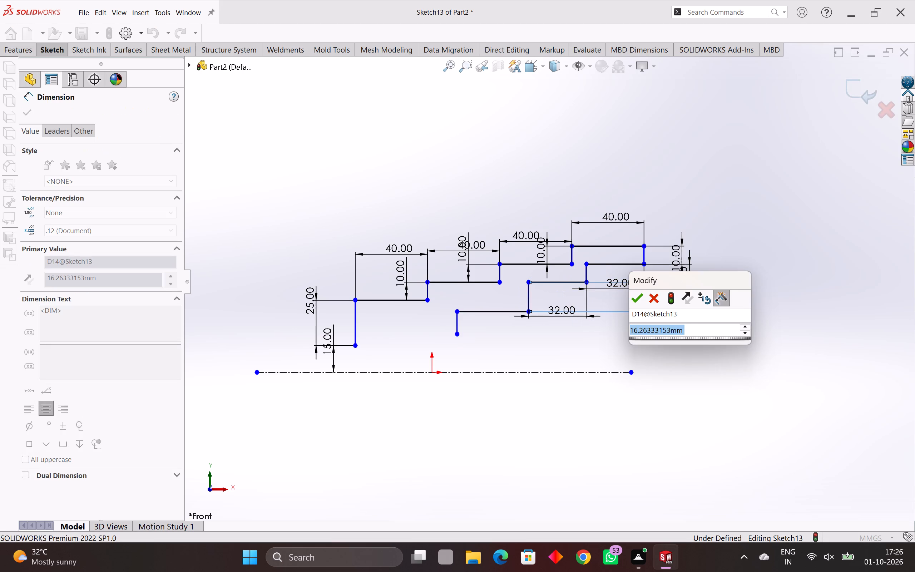
pyautogui.write('10')
pyautogui.press('Return')
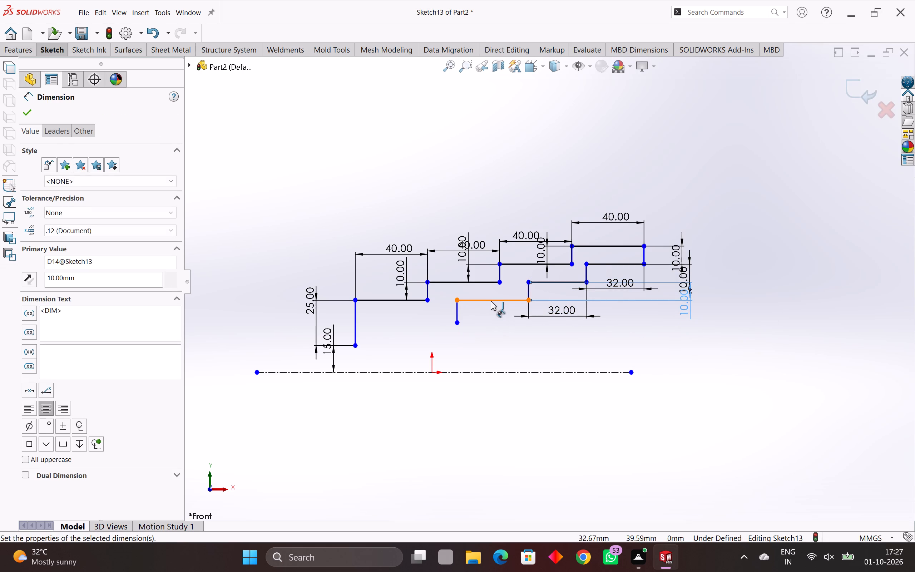
# Dimension the lowest horizontal run of the lower stepped outline as 32 mm.
pyautogui.click(491, 301)
pyautogui.click(484, 328)
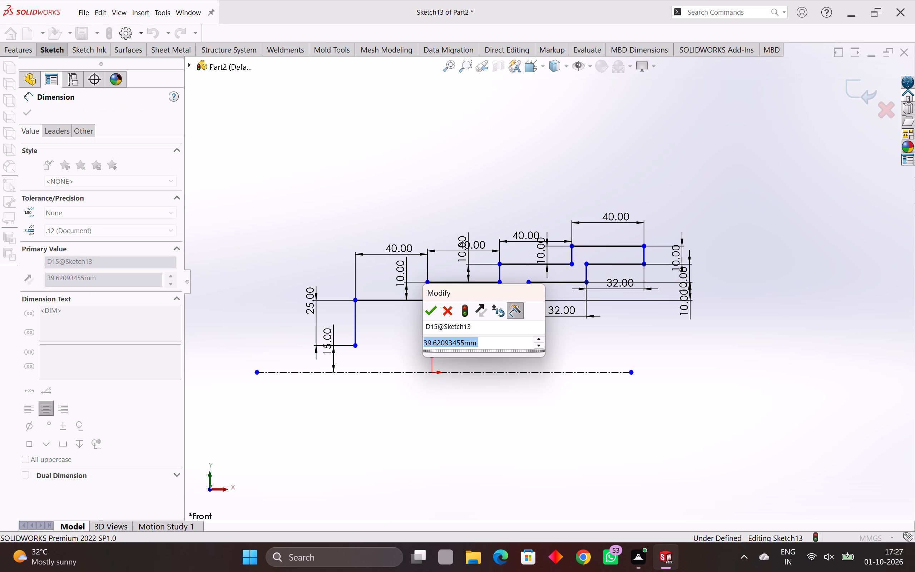
pyautogui.write('32')
pyautogui.press('Return')
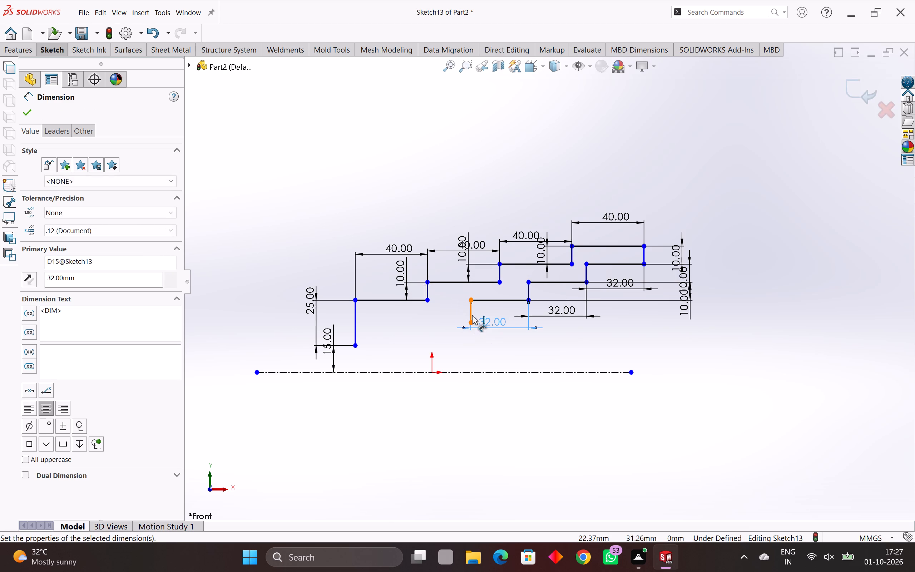
# Dimension the last drop, at the open end of the lower stepped outline, as 10 mm and finish dimensioning.
pyautogui.click(472, 315)
pyautogui.click(734, 333)
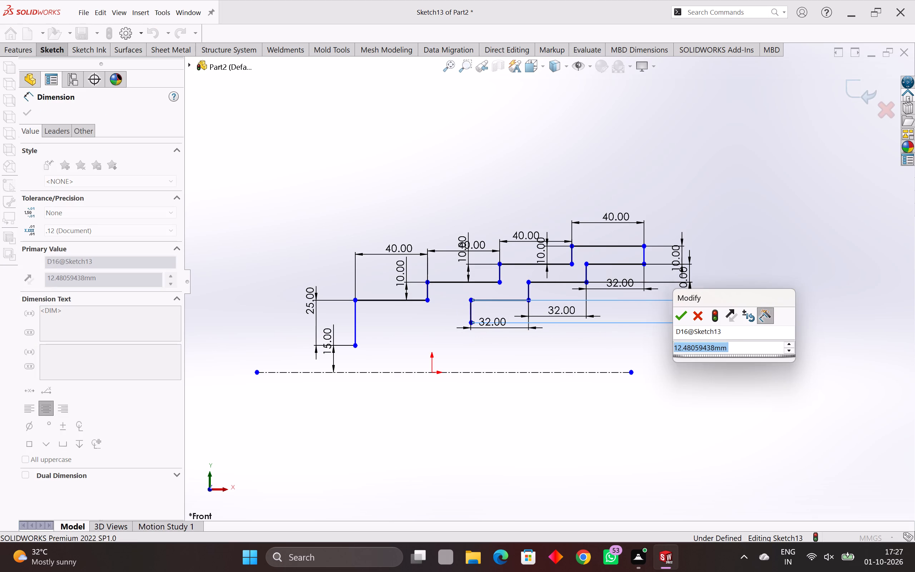
pyautogui.write('10')
pyautogui.press('Return')
pyautogui.scroll(2, 511, 323)
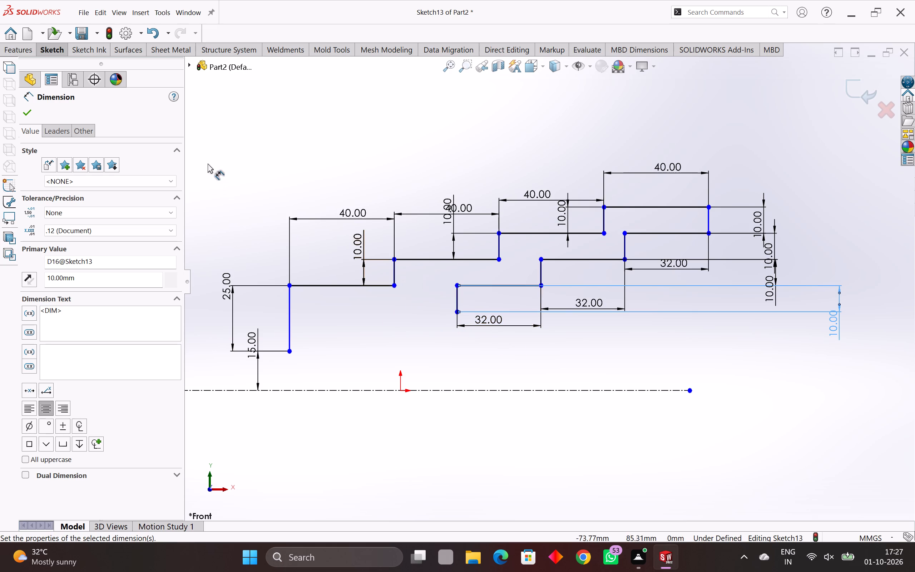
pyautogui.click(26, 111)
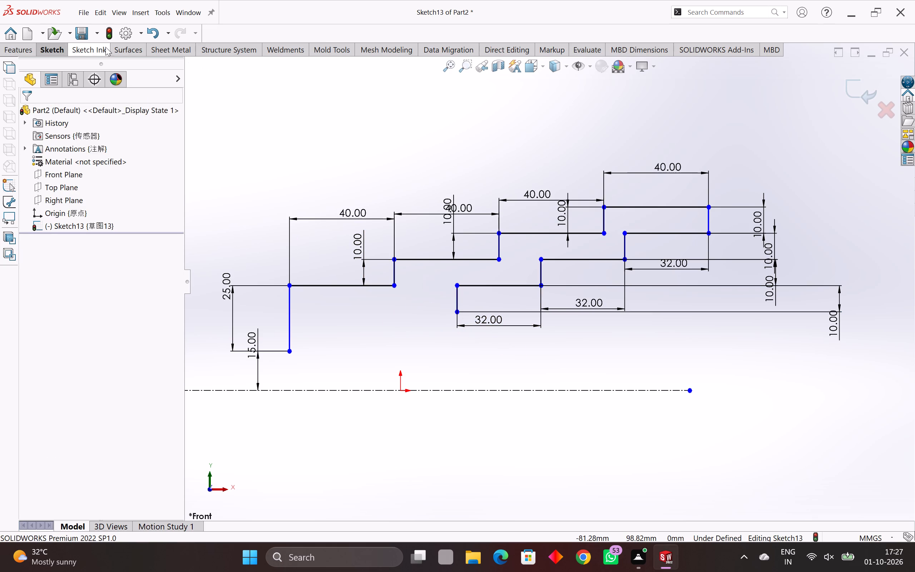
# Sketch a horizontal base line about 107 mm long from the lower end of the 25 mm riser, above the centerline.
pyautogui.scroll(2, 495, 297)
pyautogui.scroll(-3, 495, 297)
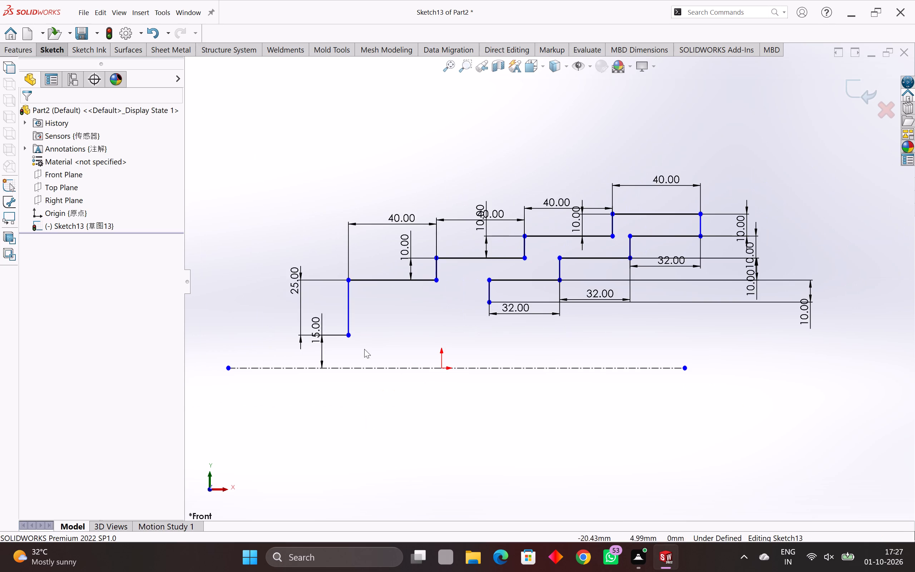
pyautogui.click(90, 49)
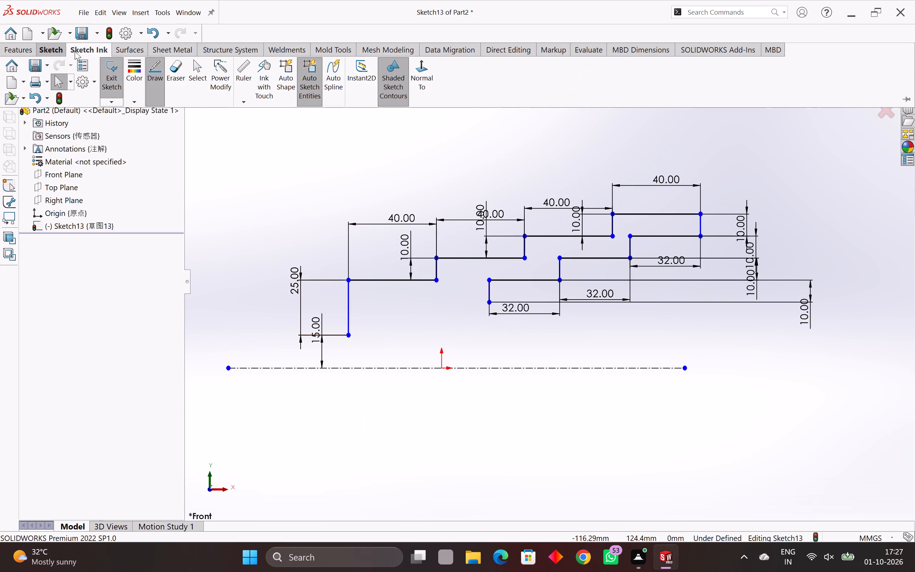
pyautogui.click(62, 52)
pyautogui.click(169, 68)
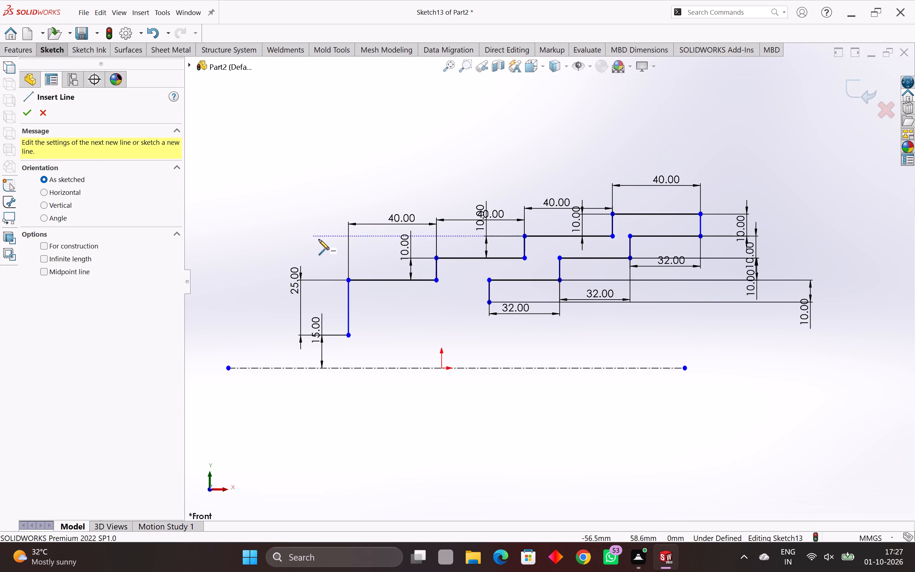
pyautogui.click(350, 336)
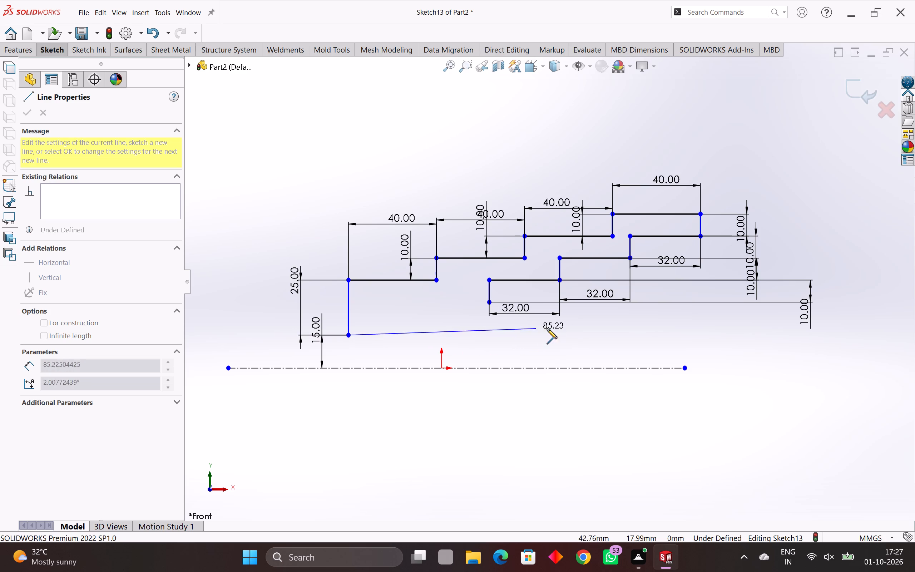
pyautogui.click(584, 336)
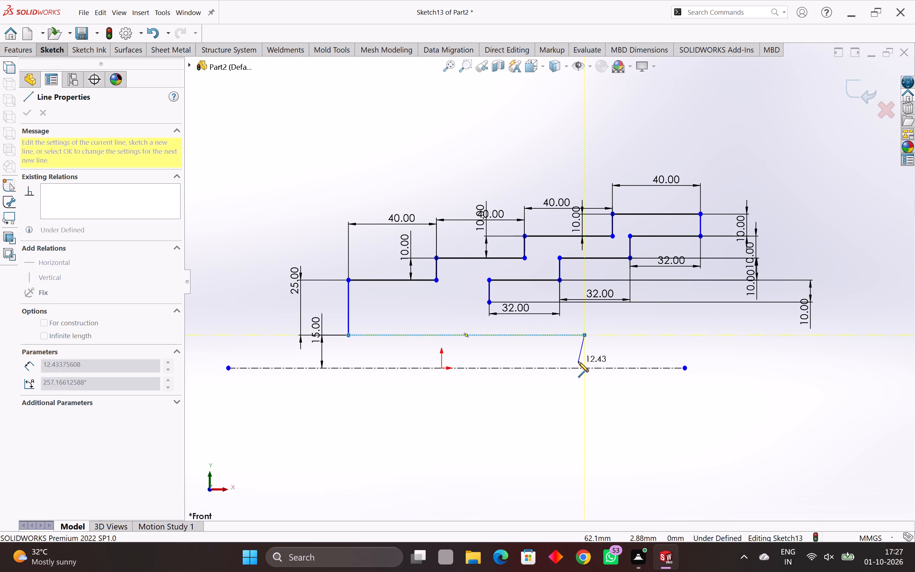
pyautogui.scroll(2, 578, 362)
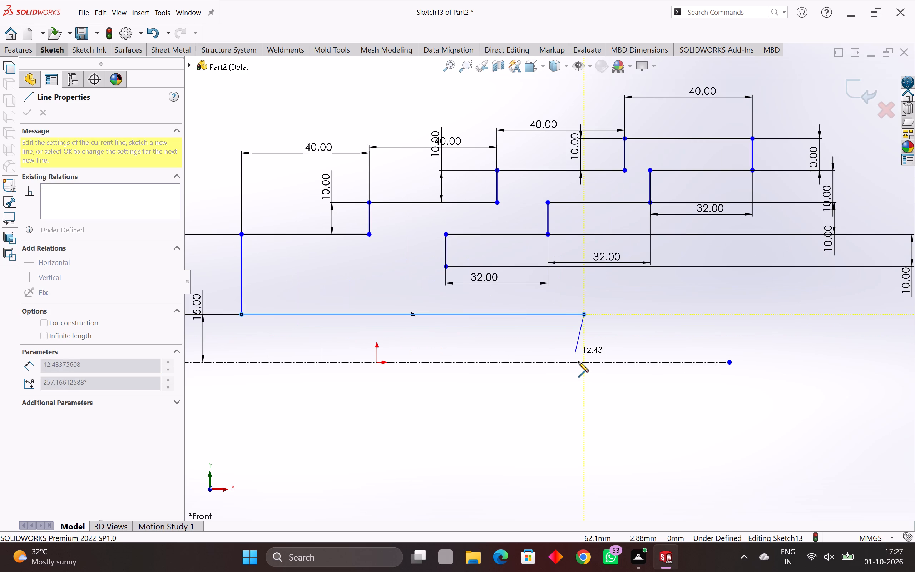
pyautogui.scroll(-3, 578, 362)
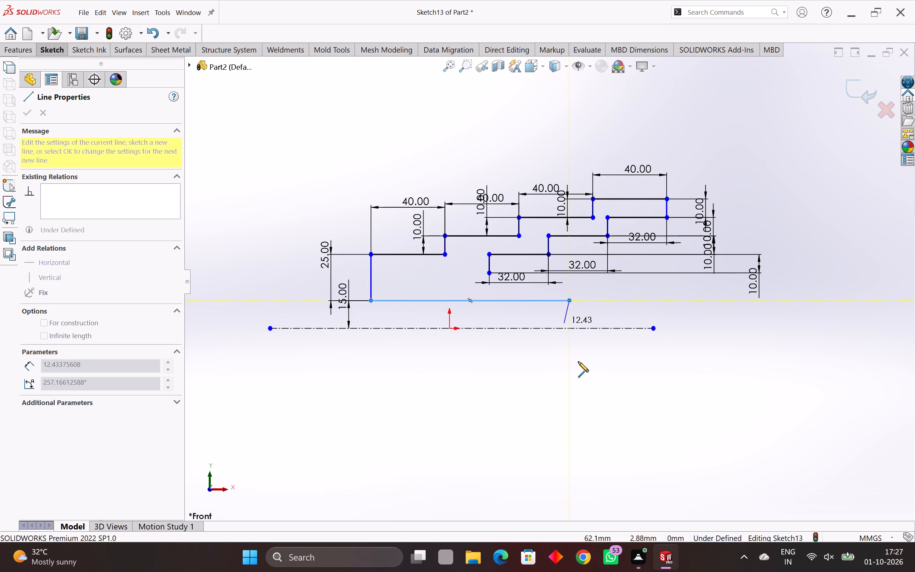
pyautogui.press('Escape')
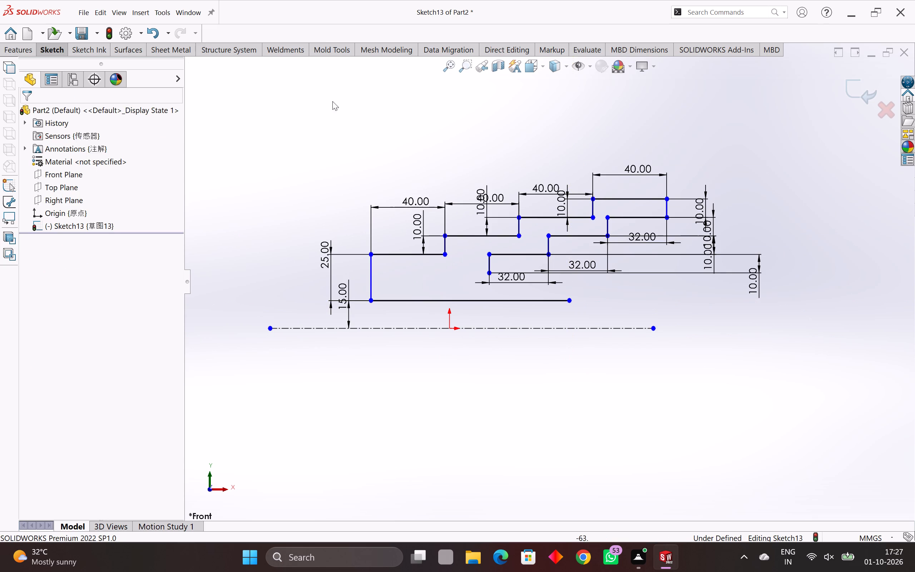
# Dimension the length of the horizontal base line as 120 mm.
pyautogui.click(62, 51)
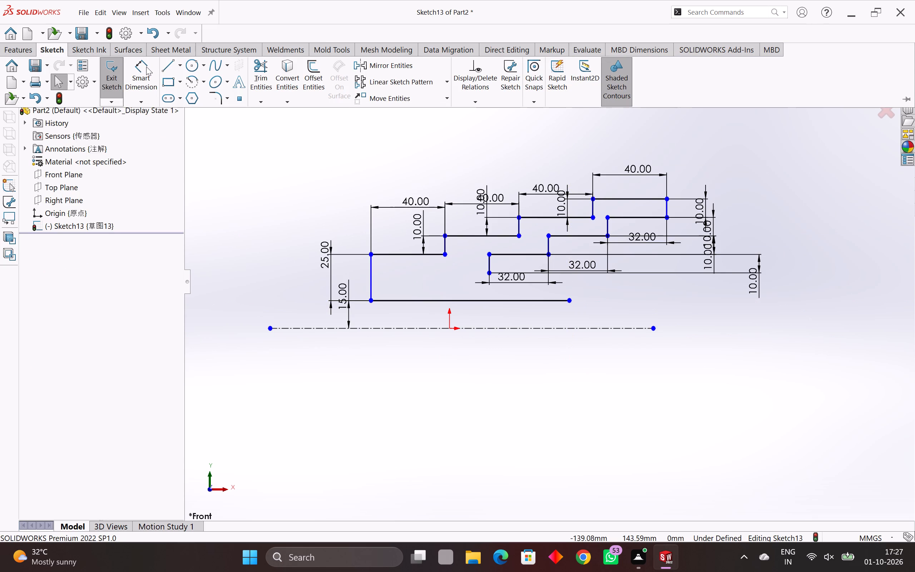
pyautogui.click(145, 67)
pyautogui.click(427, 301)
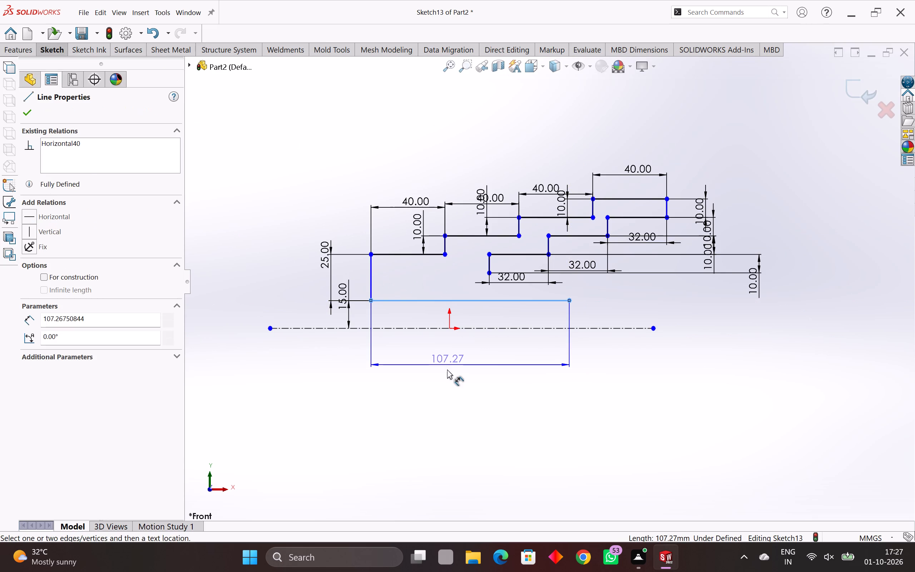
pyautogui.click(447, 370)
pyautogui.write('120')
pyautogui.press('Return')
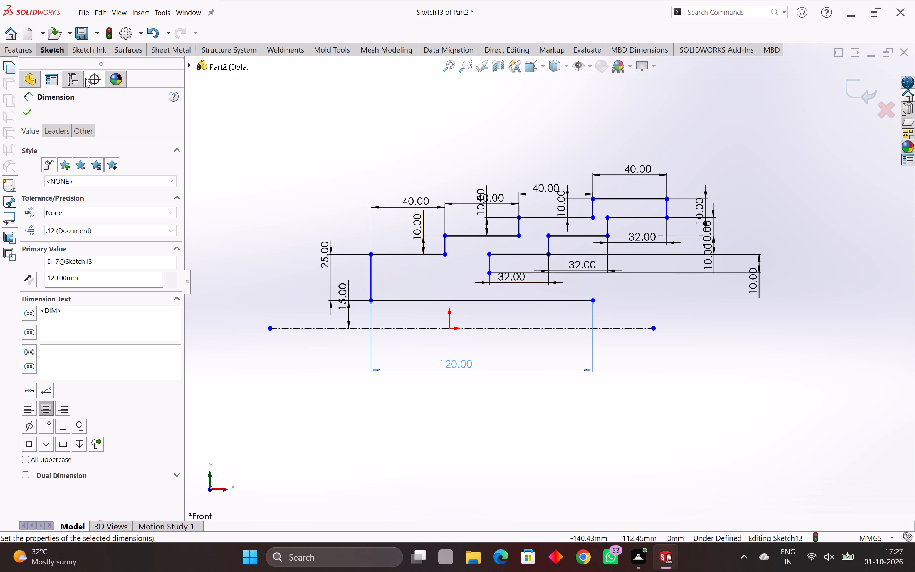
# Sketch a vertical line about 12 mm long upward from the free end of the 120 mm base line.
pyautogui.click(63, 49)
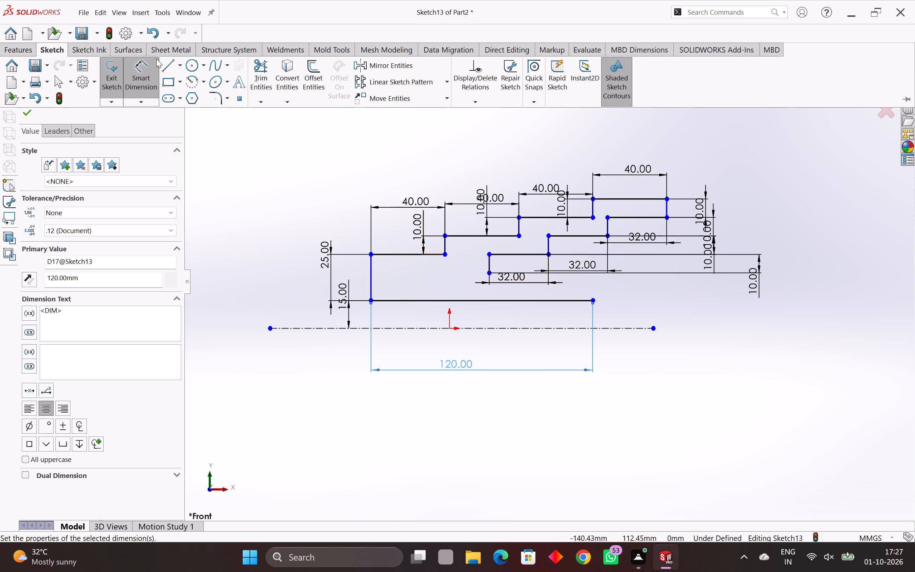
pyautogui.click(166, 68)
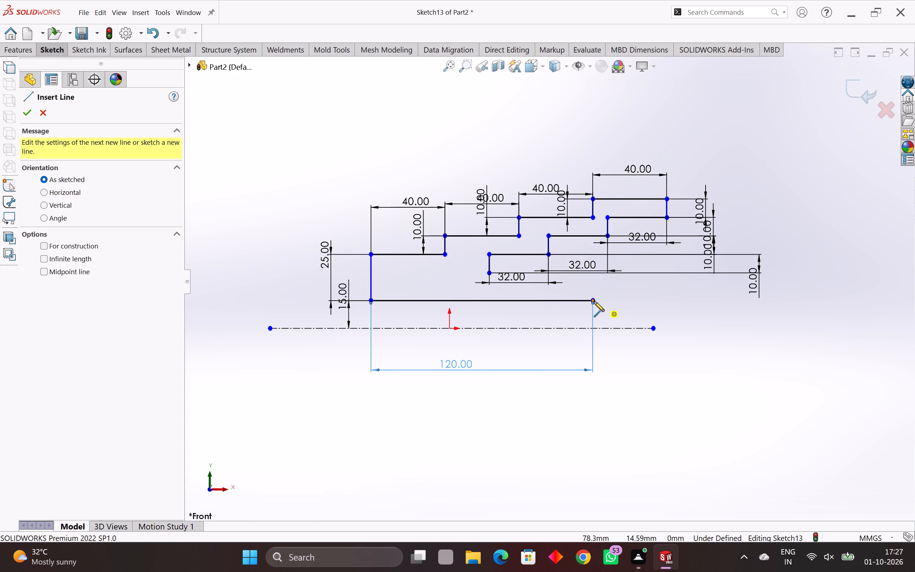
pyautogui.click(594, 301)
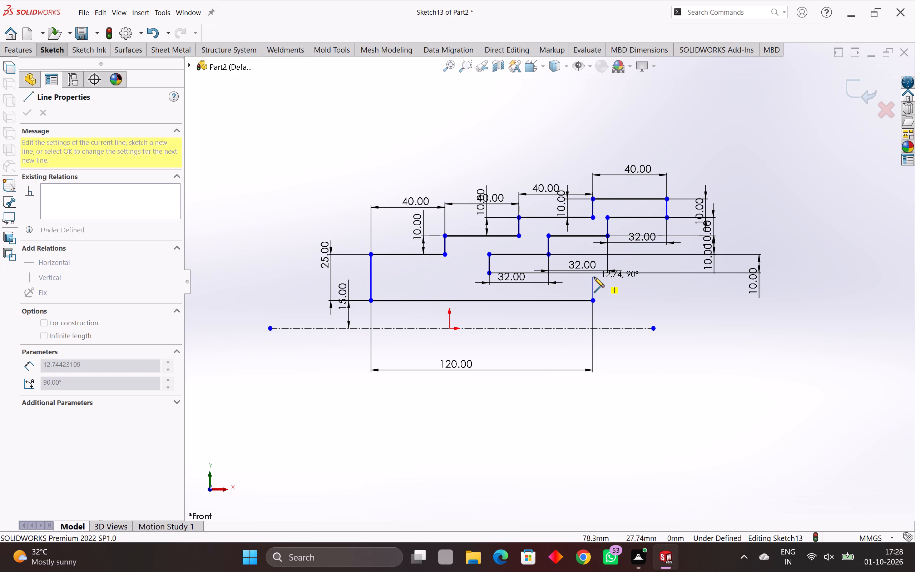
pyautogui.scroll(4, 594, 277)
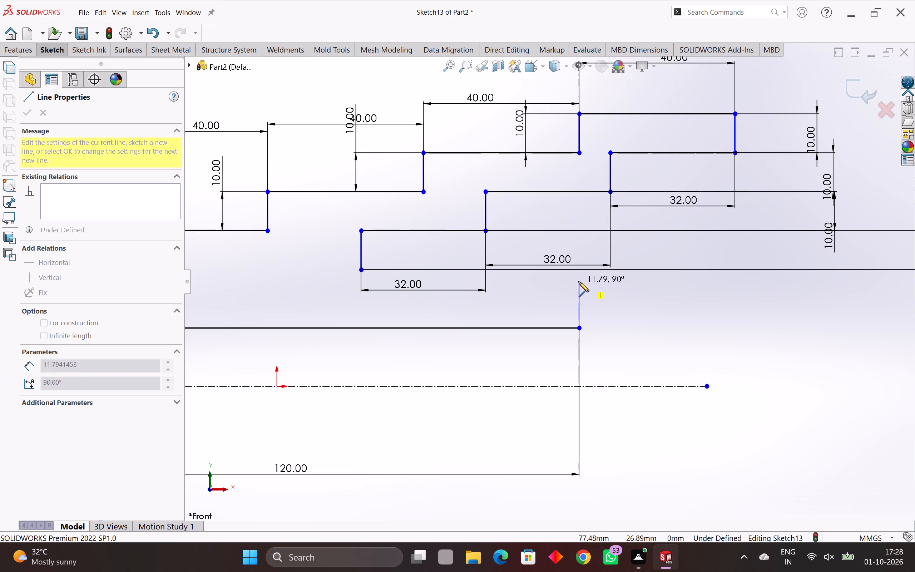
pyautogui.click(580, 280)
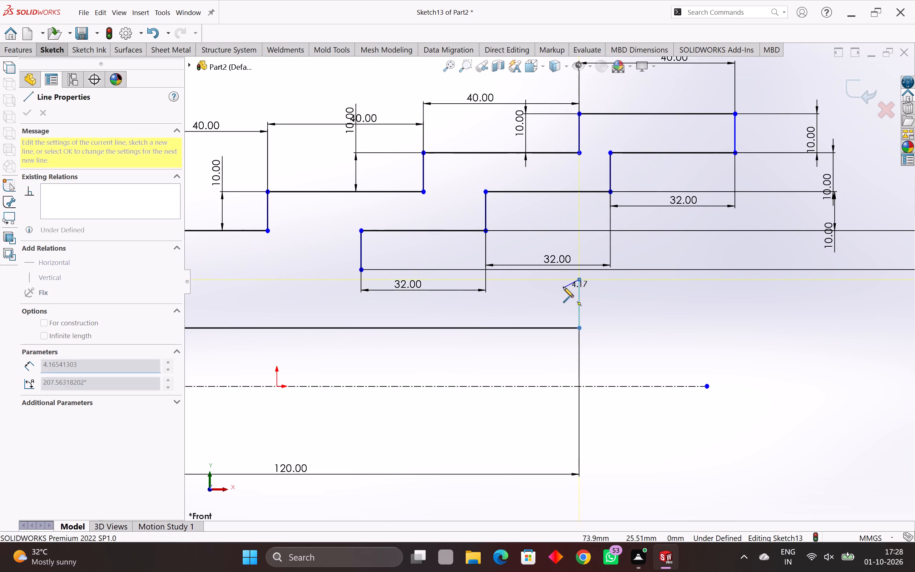
pyautogui.press('Escape')
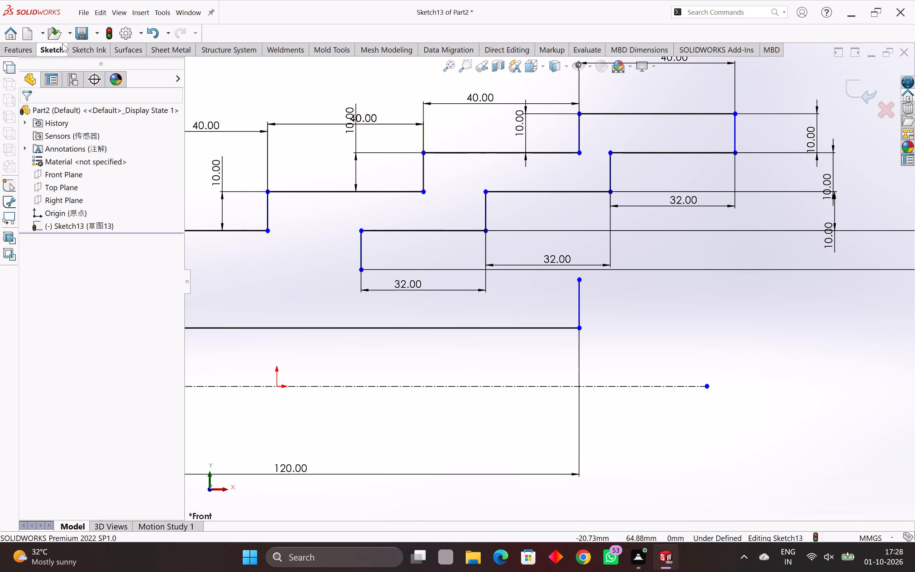
# Dimension the new vertical line at the end of the base line as 15 mm.
pyautogui.click(60, 52)
pyautogui.click(132, 73)
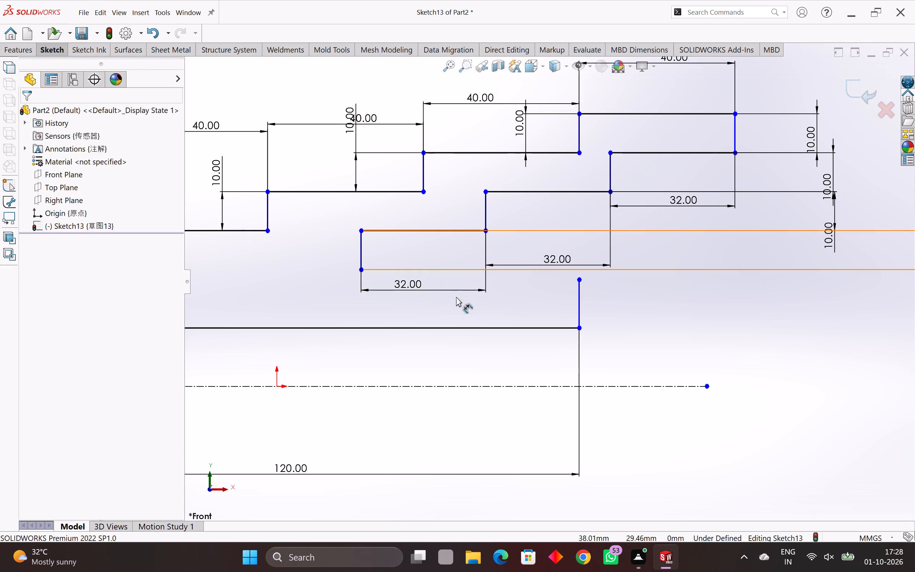
pyautogui.click(580, 310)
pyautogui.click(635, 315)
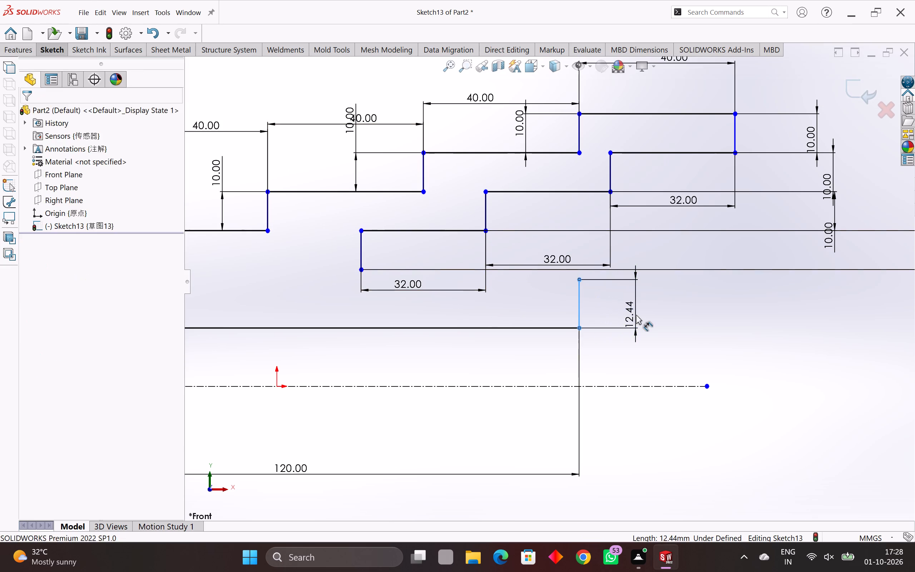
pyautogui.write('15')
pyautogui.press('Return')
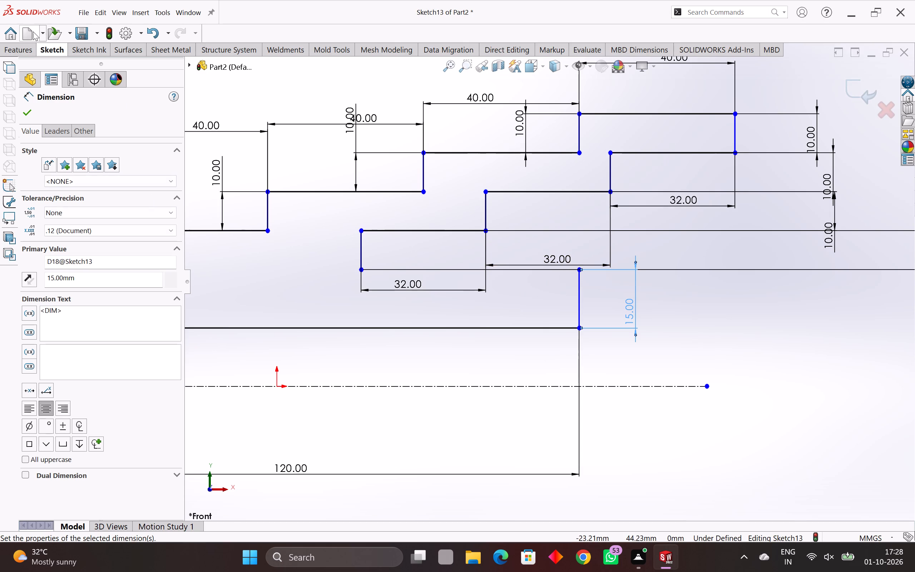
pyautogui.click(19, 34)
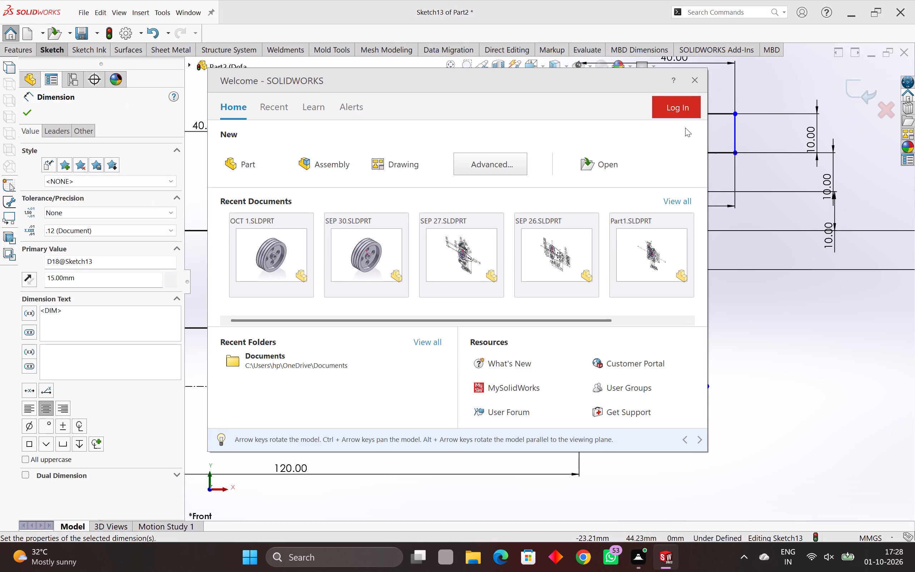
pyautogui.click(702, 82)
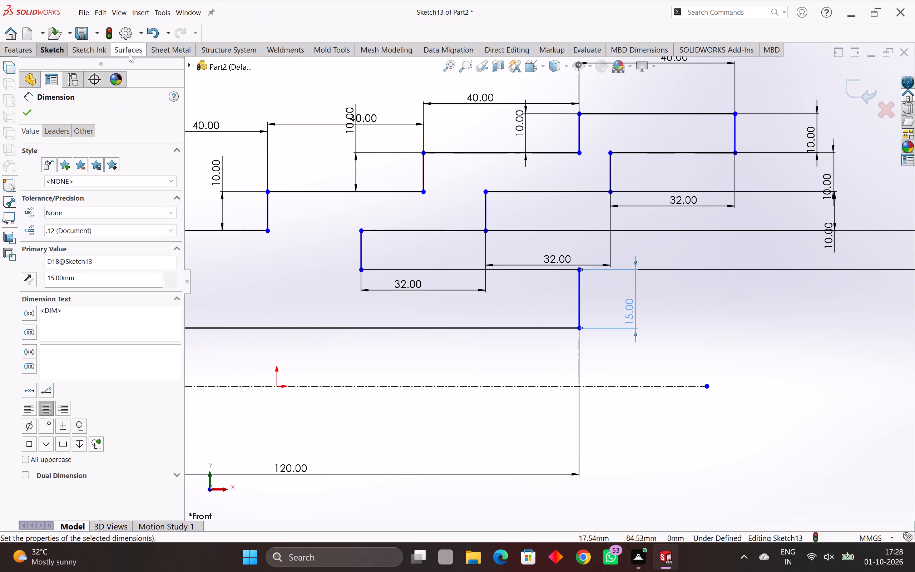
# Sketch a horizontal line from the lower end of the lower outline's last drop to the top of the 15 mm vertical line.
pyautogui.click(54, 45)
pyautogui.click(171, 63)
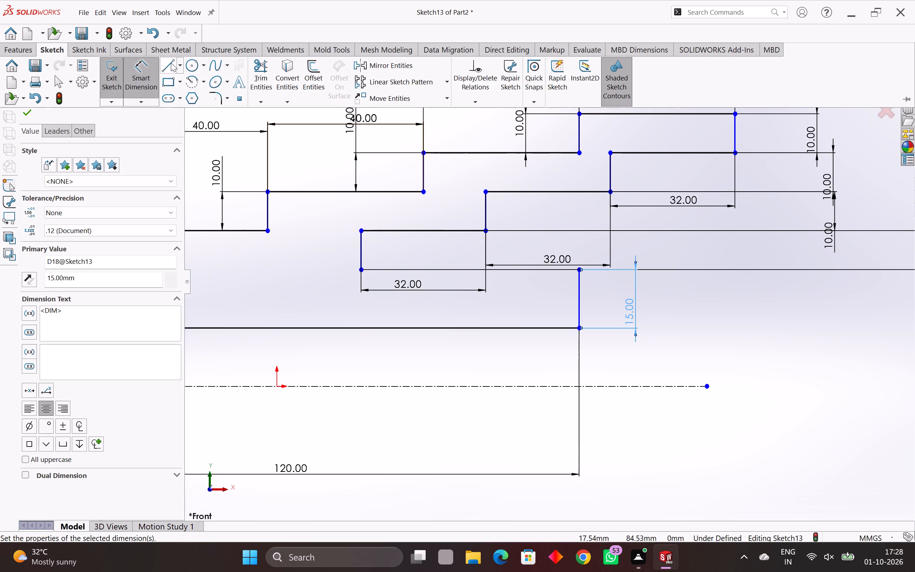
pyautogui.click(360, 270)
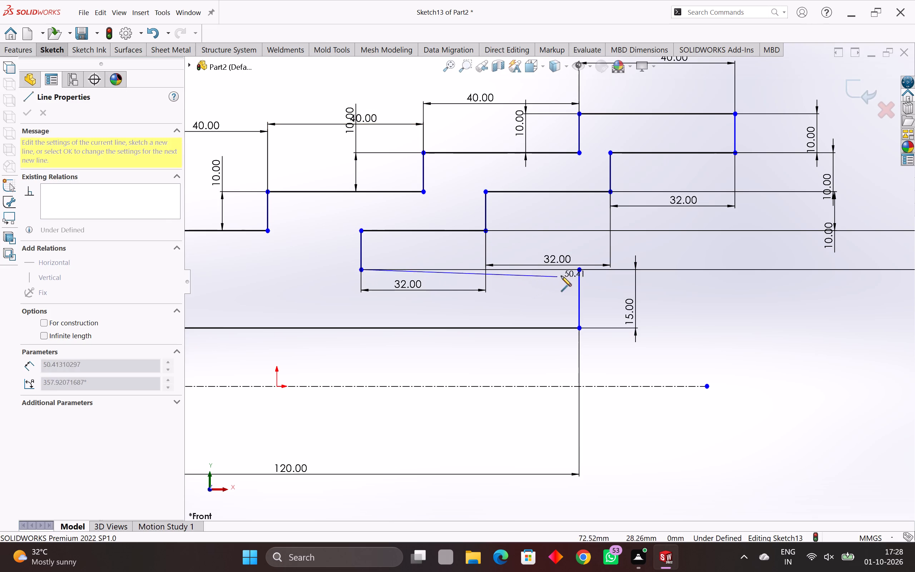
pyautogui.click(577, 269)
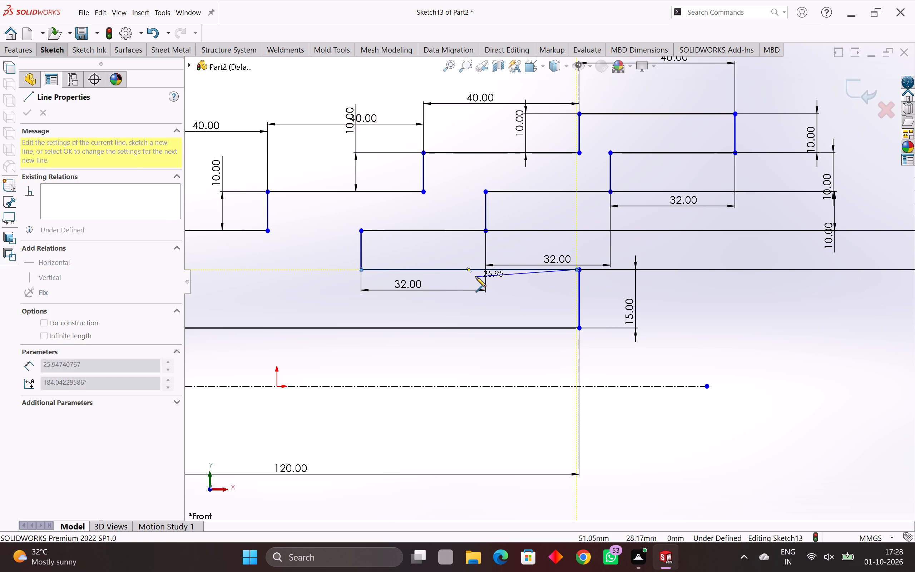
pyautogui.press('Escape')
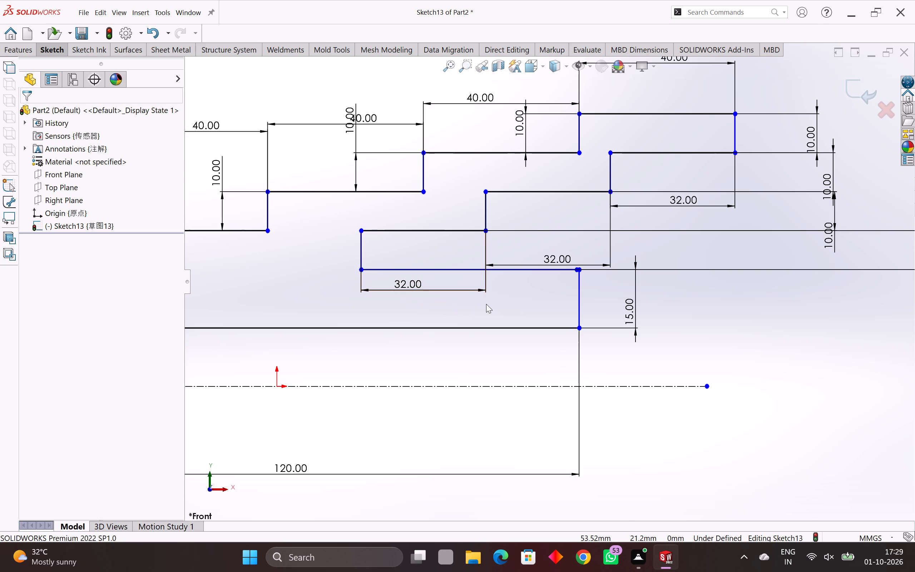
# Delete the 25 mm height dimension of the riser at the start of the profile.
pyautogui.scroll(-2, 535, 306)
pyautogui.scroll(-2, 578, 298)
pyautogui.scroll(-2, 542, 290)
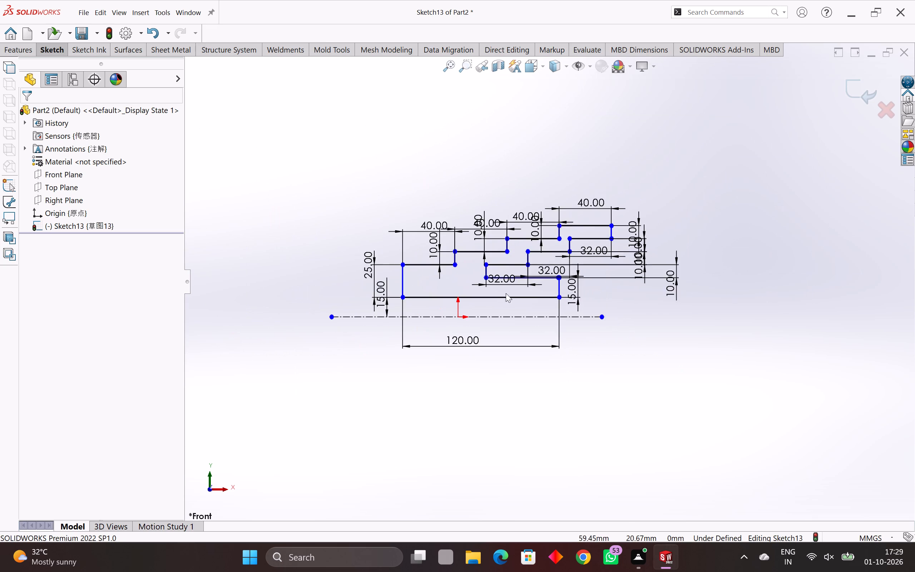
pyautogui.scroll(3, 498, 294)
pyautogui.scroll(1, 452, 292)
pyautogui.rightClick(266, 237)
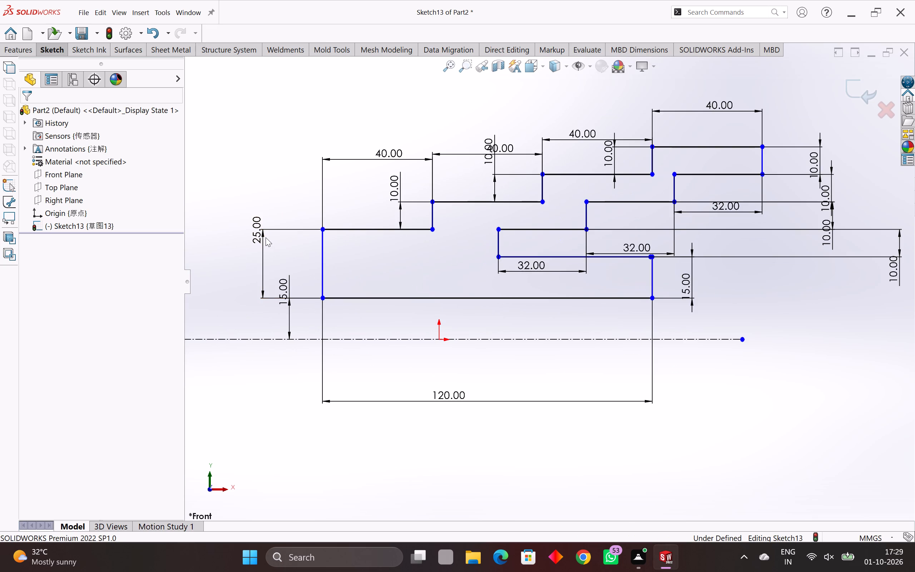
pyautogui.rightClick(252, 228)
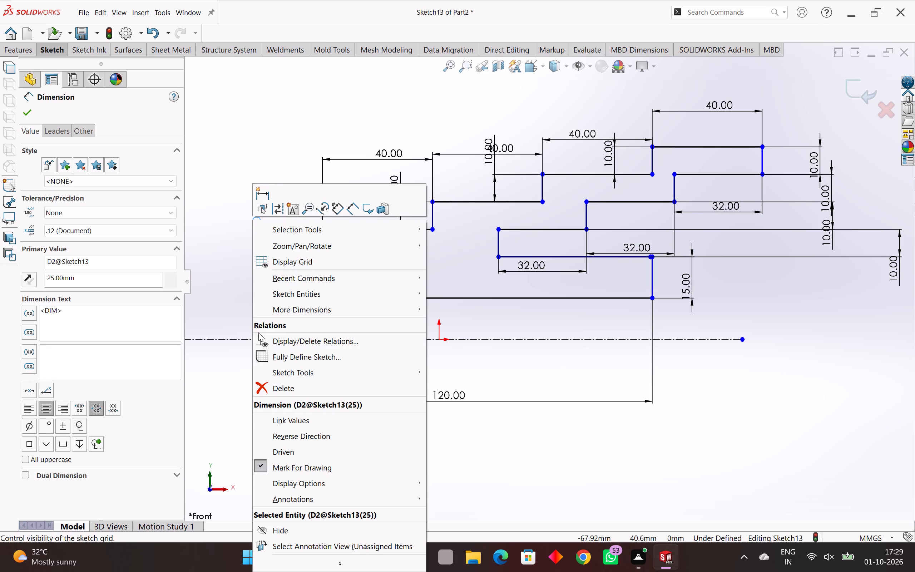
pyautogui.click(283, 386)
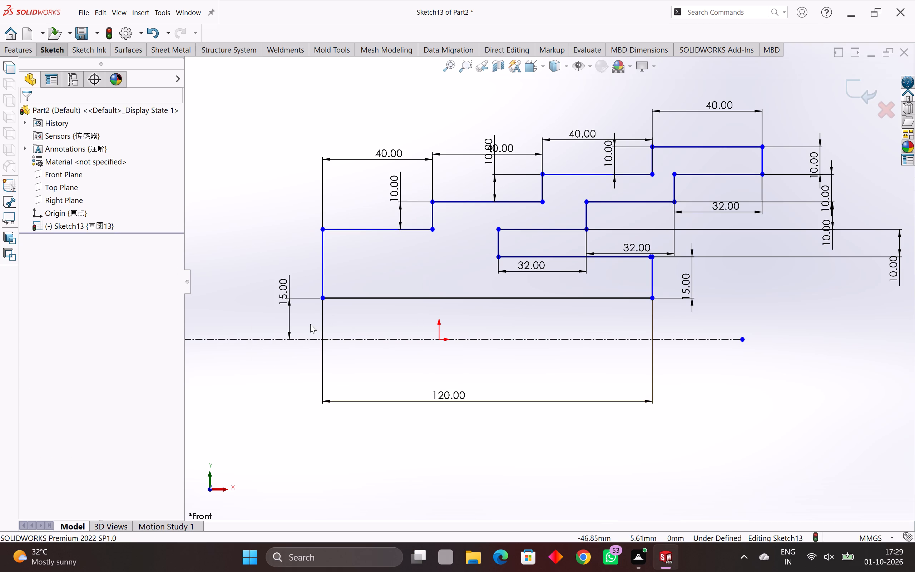
# Delete the 40 mm length dimension of the upper outline's lowest horizontal run, beside the tall riser.
pyautogui.rightClick(369, 158)
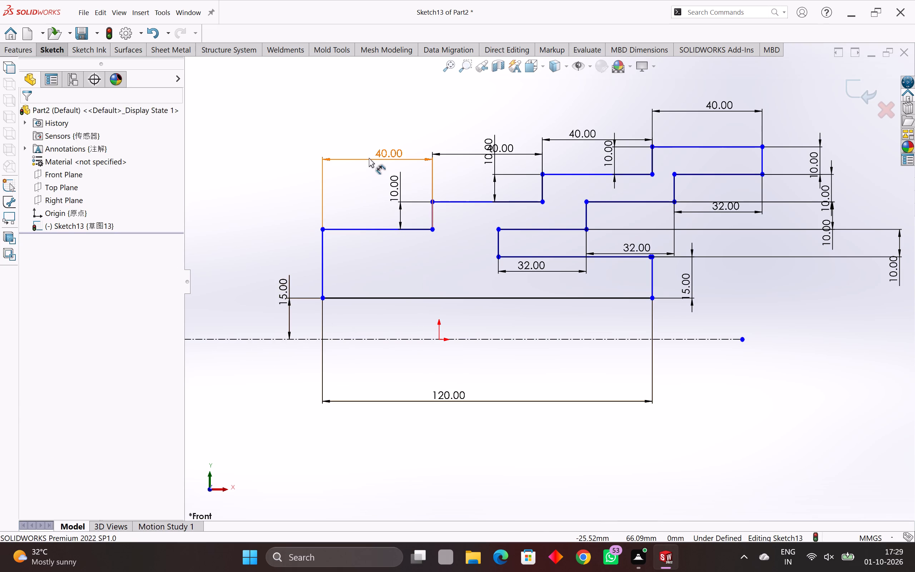
pyautogui.click(398, 316)
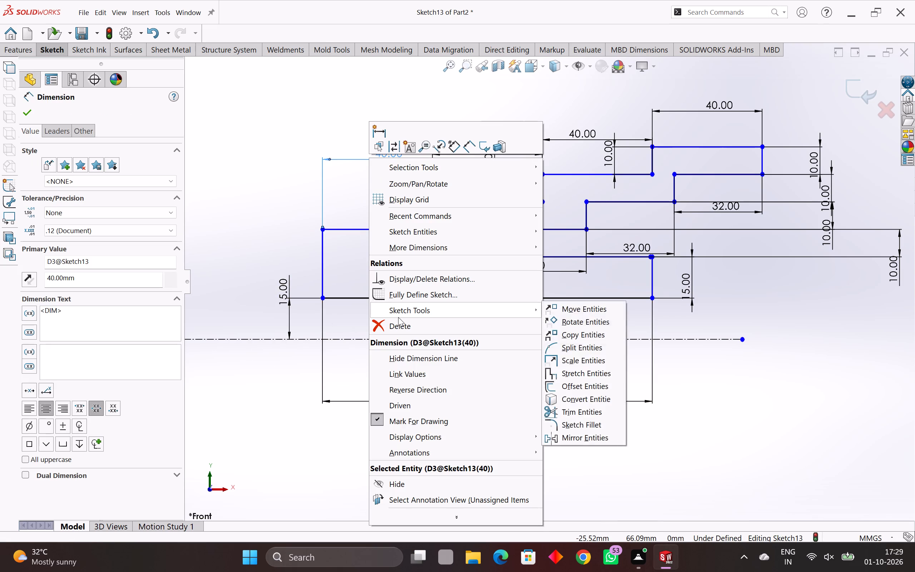
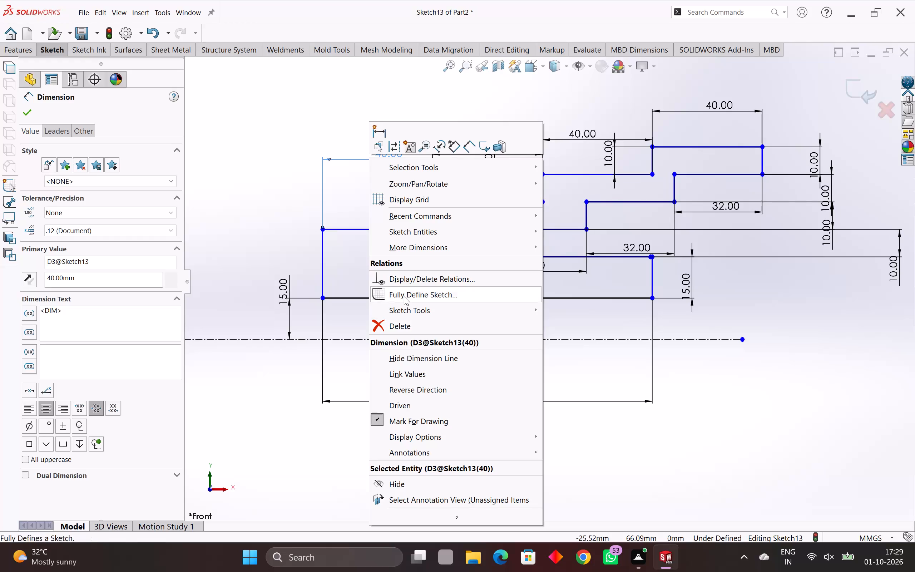
# Delete all the remaining dimensions of the stepped profile, including the 120 mm base length and the 15 mm offset from the centerline.
pyautogui.click(406, 328)
pyautogui.keyDown('ctrl'); pyautogui.rightClick(401, 198); pyautogui.keyUp('ctrl')
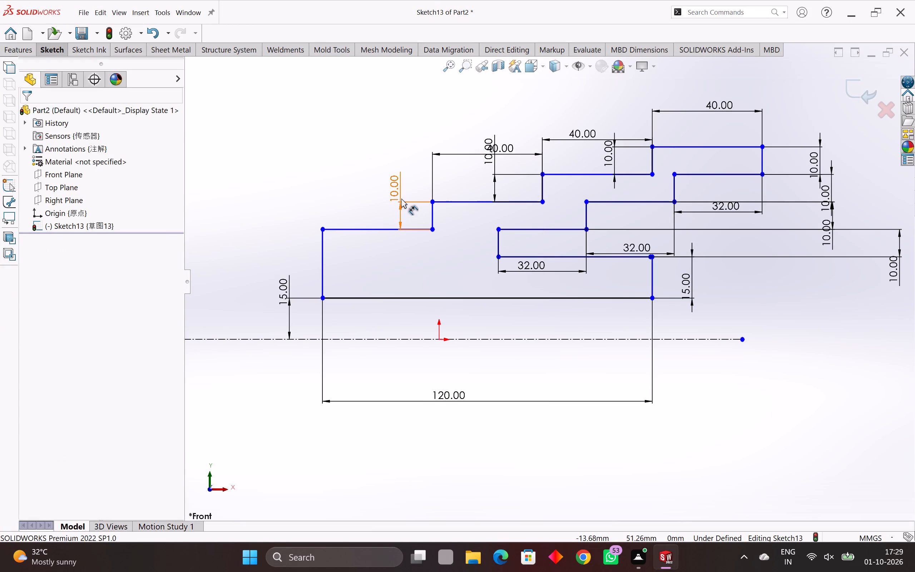
pyautogui.keyDown('ctrl'); pyautogui.click(456, 156); pyautogui.keyUp('ctrl')
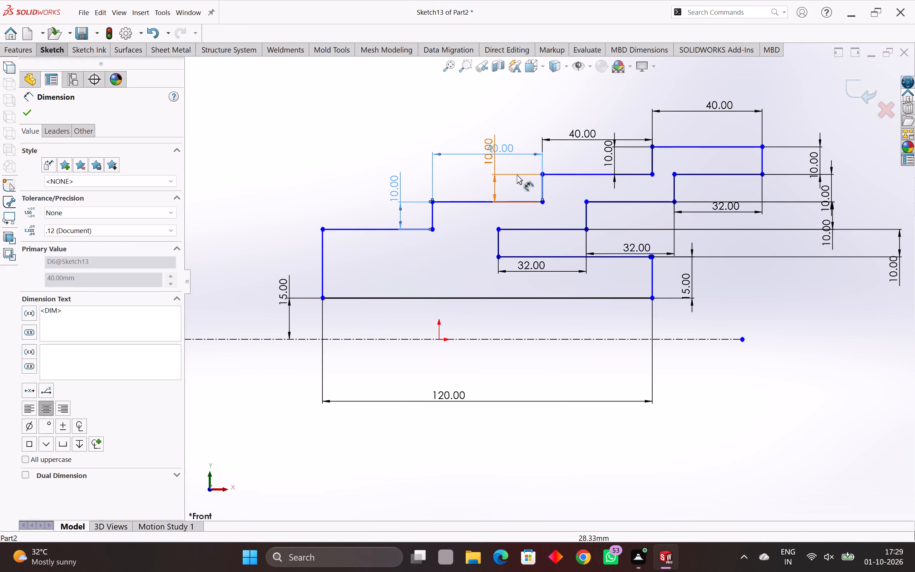
pyautogui.keyDown('ctrl'); pyautogui.click(517, 174); pyautogui.keyUp('ctrl')
pyautogui.keyDown('ctrl'); pyautogui.click(578, 141); pyautogui.keyUp('ctrl')
pyautogui.keyDown('ctrl'); pyautogui.click(608, 162); pyautogui.keyUp('ctrl')
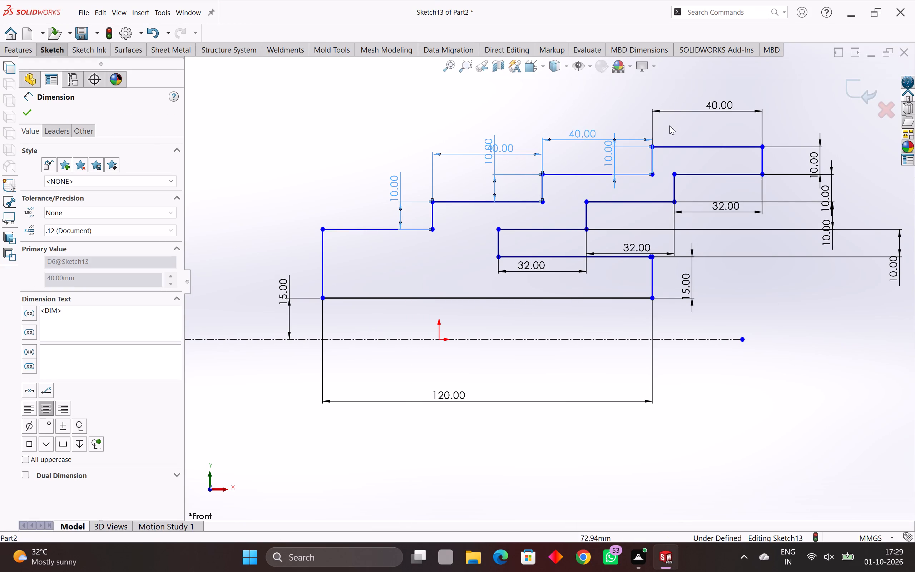
pyautogui.keyDown('ctrl'); pyautogui.click(679, 107); pyautogui.keyUp('ctrl')
pyautogui.keyDown('ctrl'); pyautogui.click(711, 107); pyautogui.keyUp('ctrl')
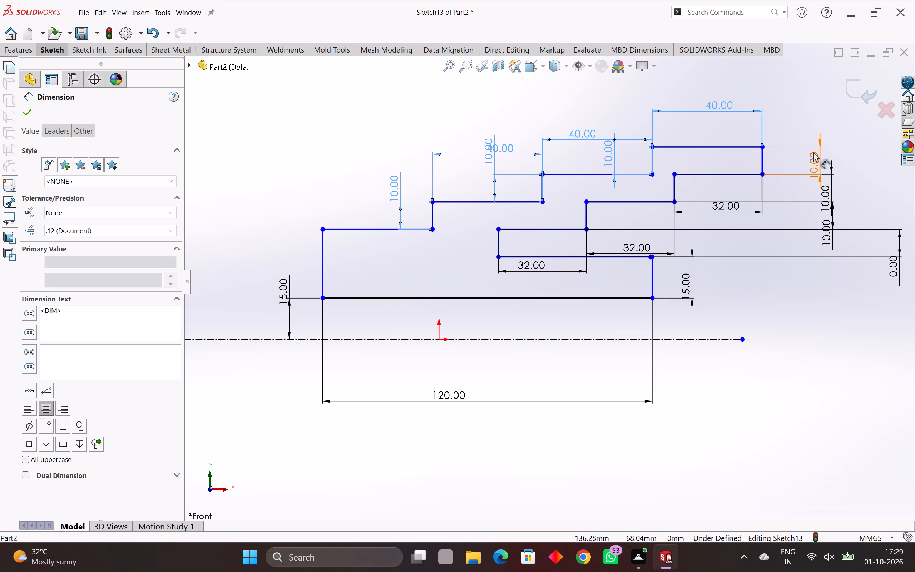
pyautogui.keyDown('ctrl'); pyautogui.click(813, 152); pyautogui.keyUp('ctrl')
pyautogui.keyDown('ctrl'); pyautogui.click(829, 183); pyautogui.keyUp('ctrl')
pyautogui.keyDown('ctrl'); pyautogui.click(827, 219); pyautogui.keyUp('ctrl')
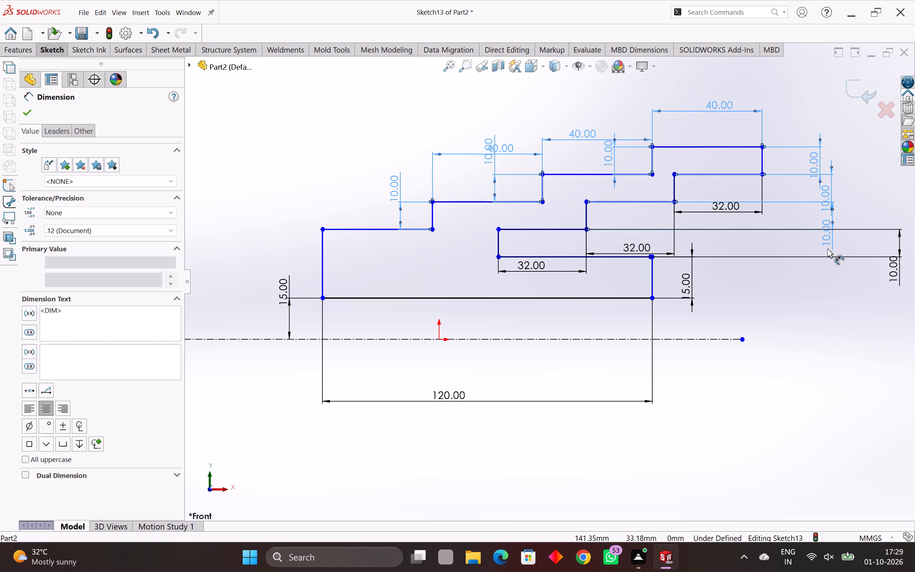
pyautogui.keyDown('ctrl'); pyautogui.click(827, 248); pyautogui.keyUp('ctrl')
pyautogui.keyDown('ctrl'); pyautogui.click(818, 227); pyautogui.keyUp('ctrl')
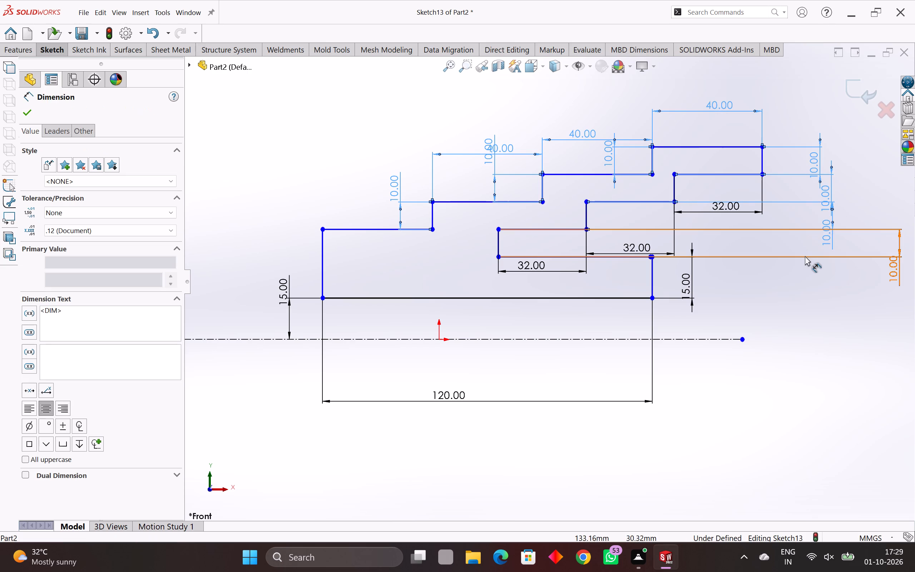
pyautogui.keyDown('ctrl'); pyautogui.click(805, 256); pyautogui.keyUp('ctrl')
pyautogui.keyDown('ctrl'); pyautogui.click(738, 201); pyautogui.keyUp('ctrl')
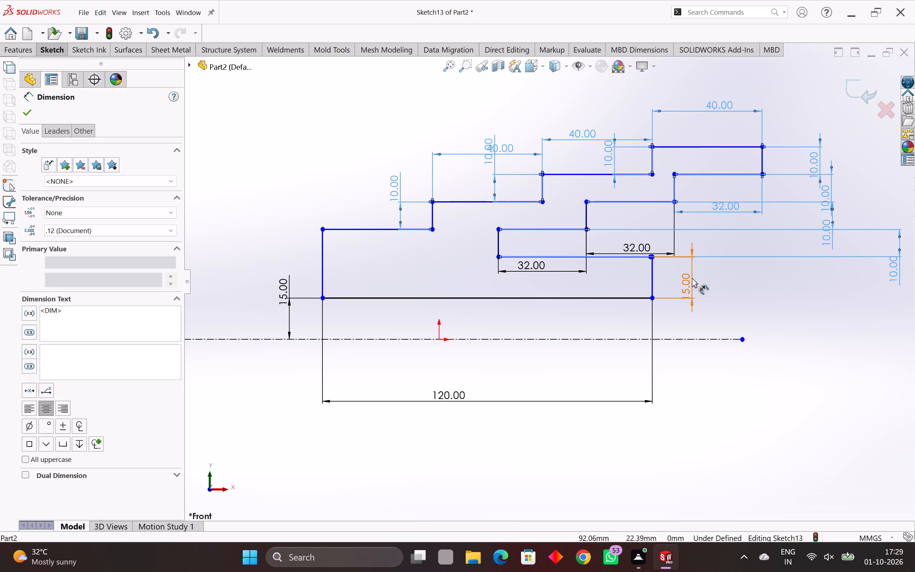
pyautogui.keyDown('ctrl'); pyautogui.click(692, 278); pyautogui.keyUp('ctrl')
pyautogui.keyDown('ctrl'); pyautogui.click(635, 248); pyautogui.keyUp('ctrl')
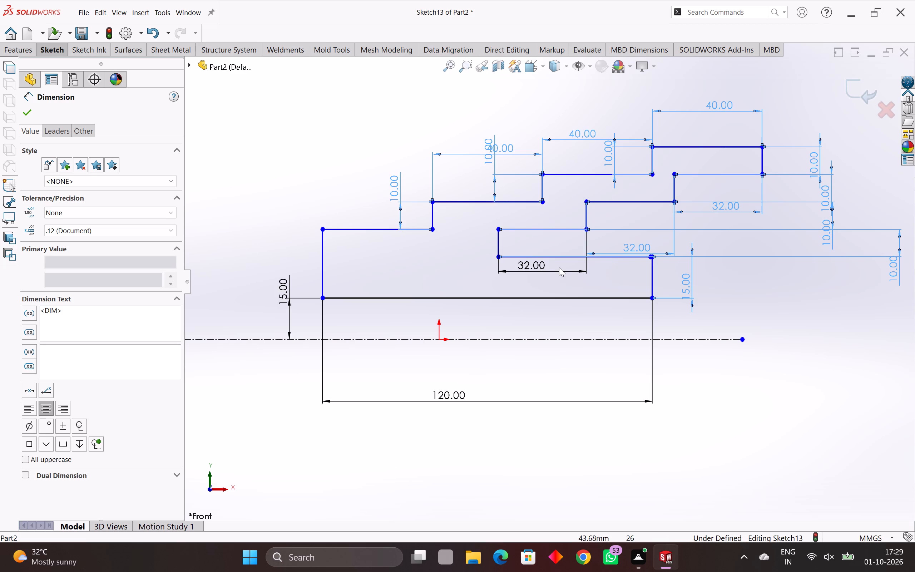
pyautogui.keyDown('ctrl'); pyautogui.click(556, 270); pyautogui.keyUp('ctrl')
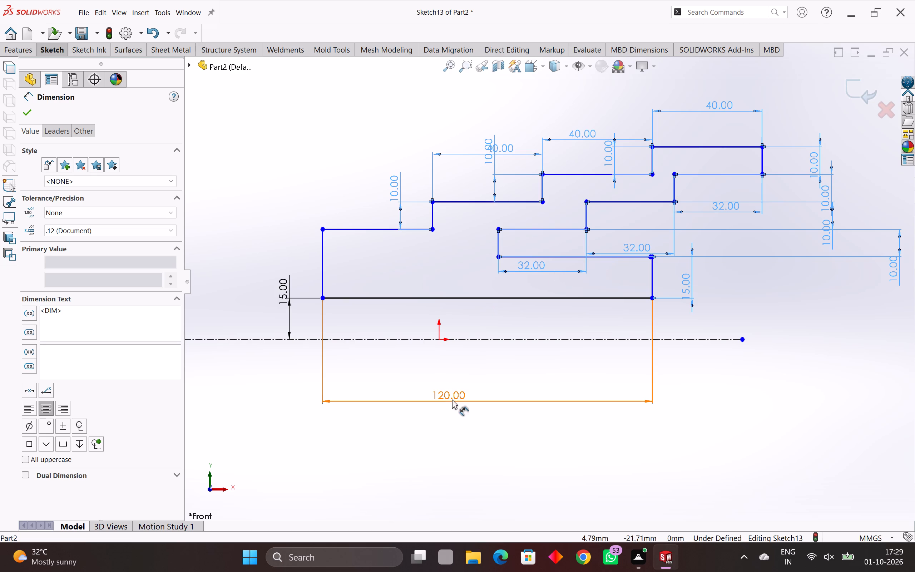
pyautogui.keyDown('ctrl'); pyautogui.click(452, 399); pyautogui.keyUp('ctrl')
pyautogui.keyDown('ctrl'); pyautogui.click(288, 317); pyautogui.keyUp('ctrl')
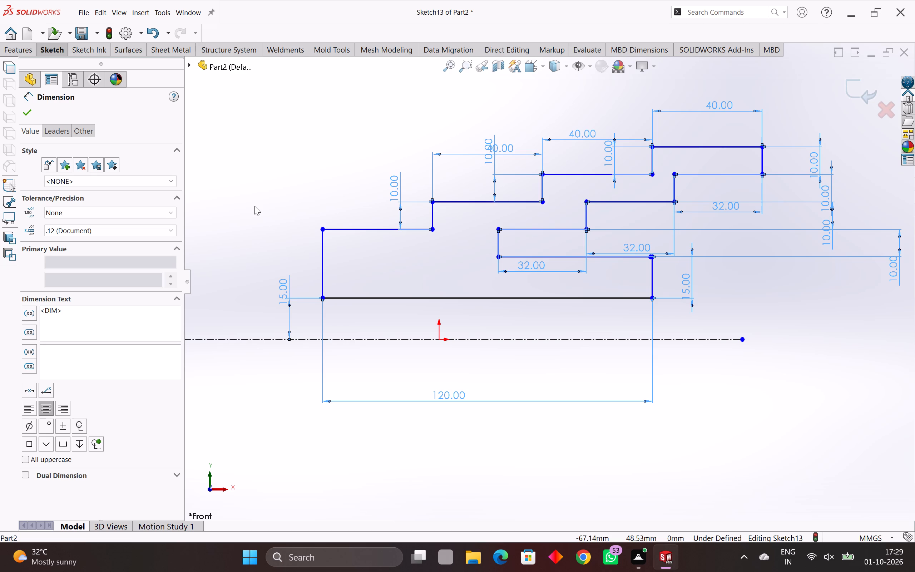
pyautogui.press('Delete')
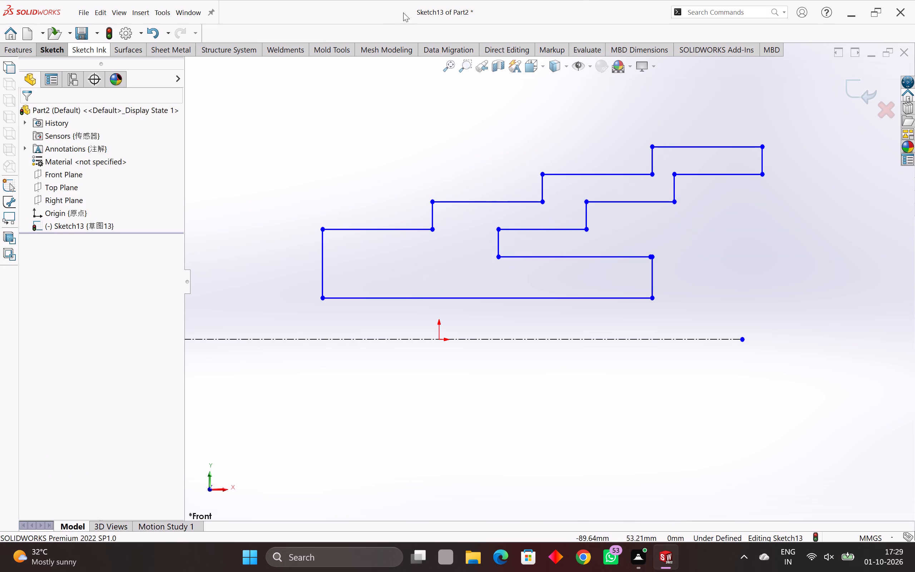
# Fully define the stepped profile's lines with automatic dimensions from the origin, using Baseline for horizontal and Chain for vertical.
pyautogui.click(49, 46)
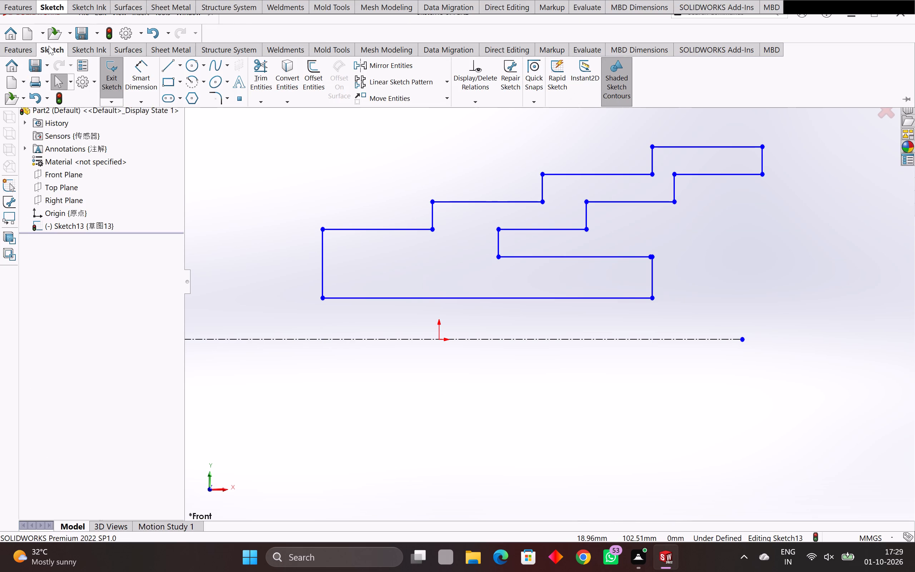
pyautogui.click(466, 101)
pyautogui.click(493, 149)
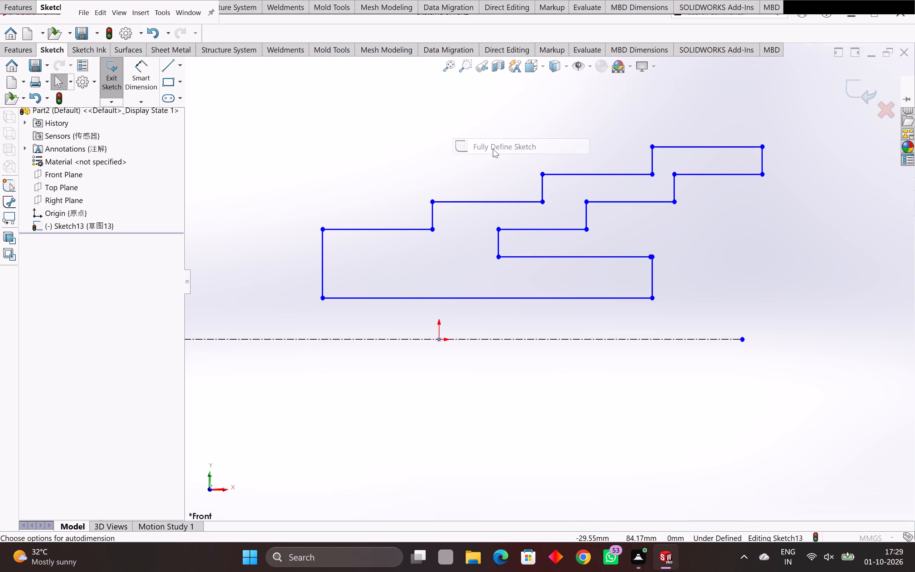
pyautogui.scroll(-3, 452, 161)
pyautogui.moveTo(425, 183); pyautogui.dragTo(688, 339)
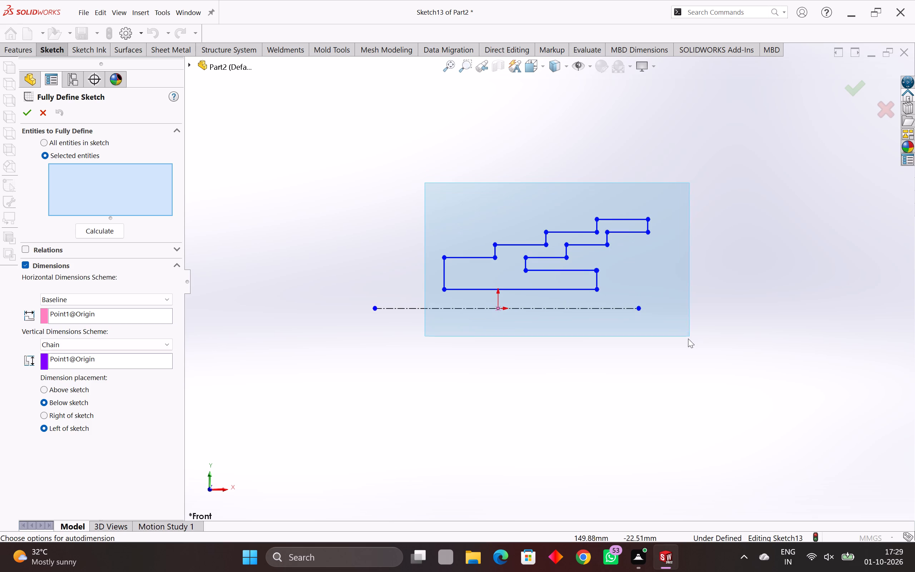
pyautogui.moveTo(688, 339); pyautogui.dragTo(688, 339)
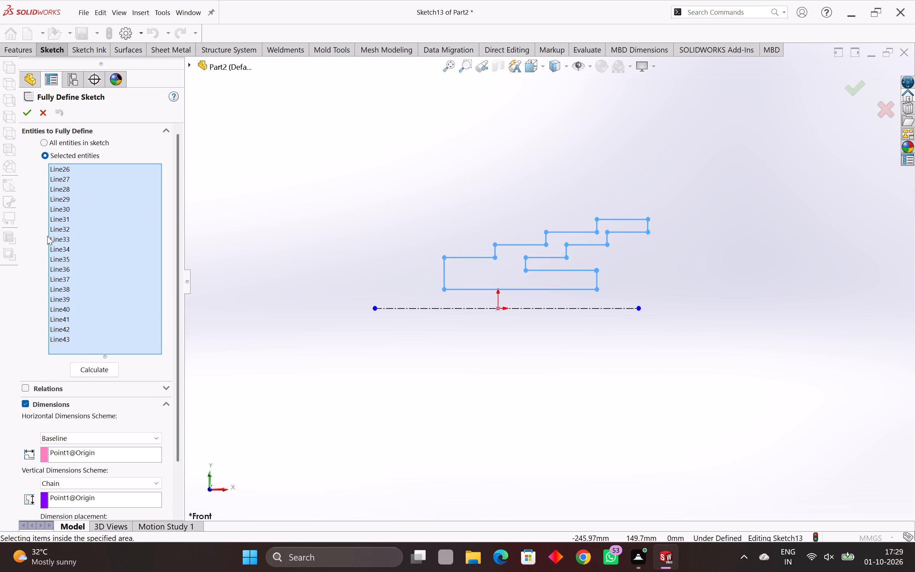
pyautogui.click(95, 371)
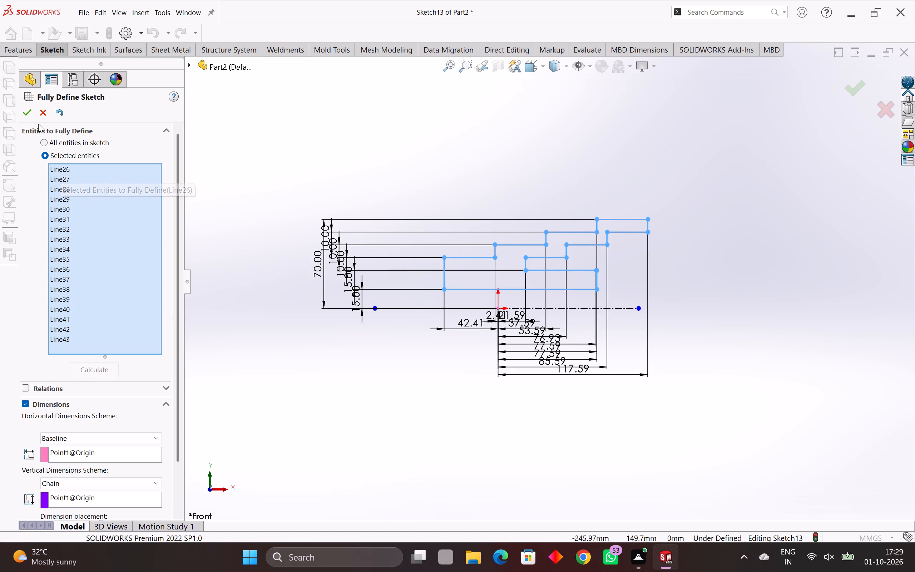
pyautogui.click(28, 109)
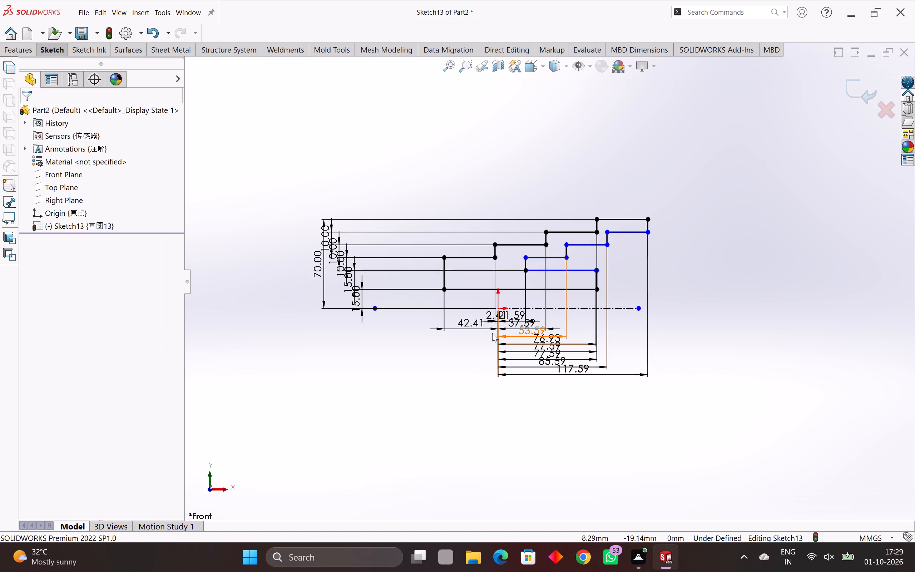
# Examine the generated dimensions and the definition status of the stepped profile's lines.
pyautogui.scroll(5, 483, 310)
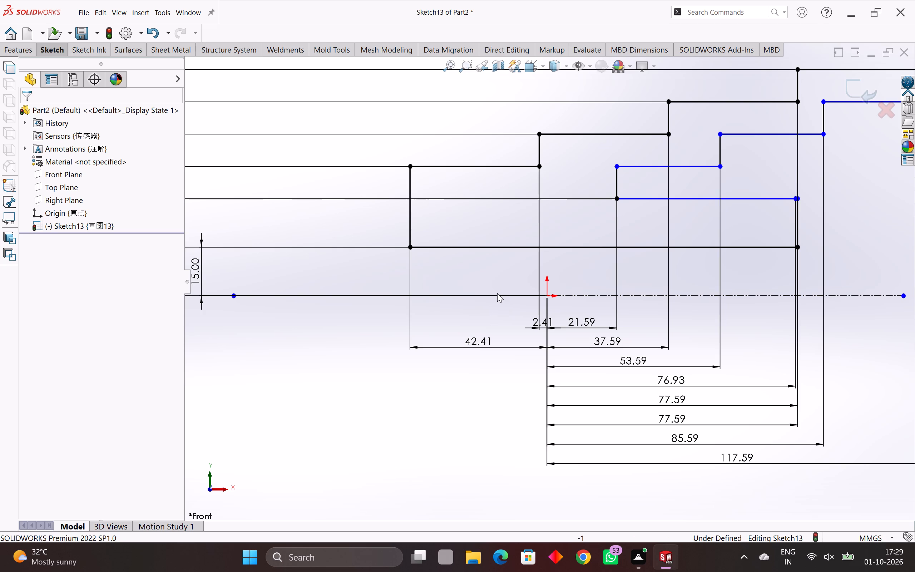
pyautogui.scroll(-5, 485, 312)
pyautogui.scroll(2, 584, 261)
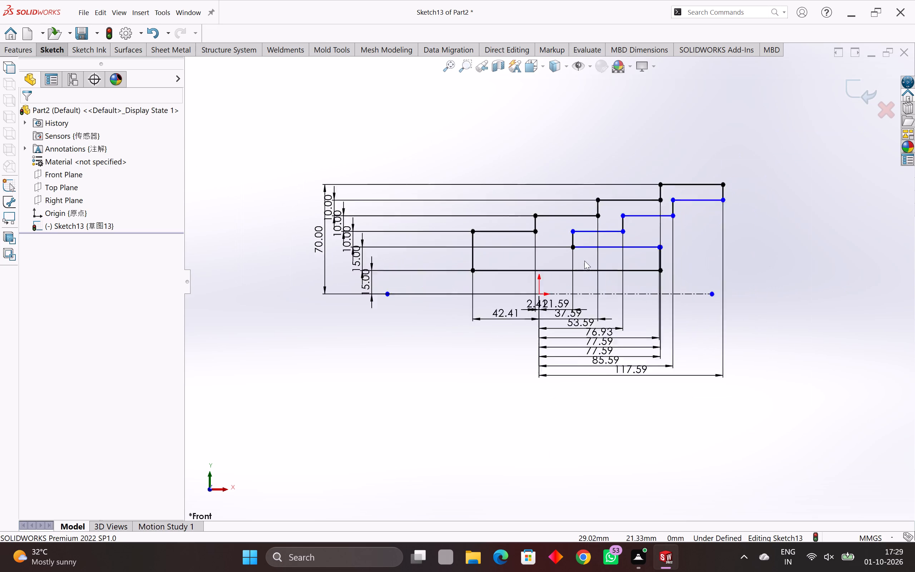
pyautogui.scroll(2, 584, 261)
pyautogui.scroll(3, 644, 270)
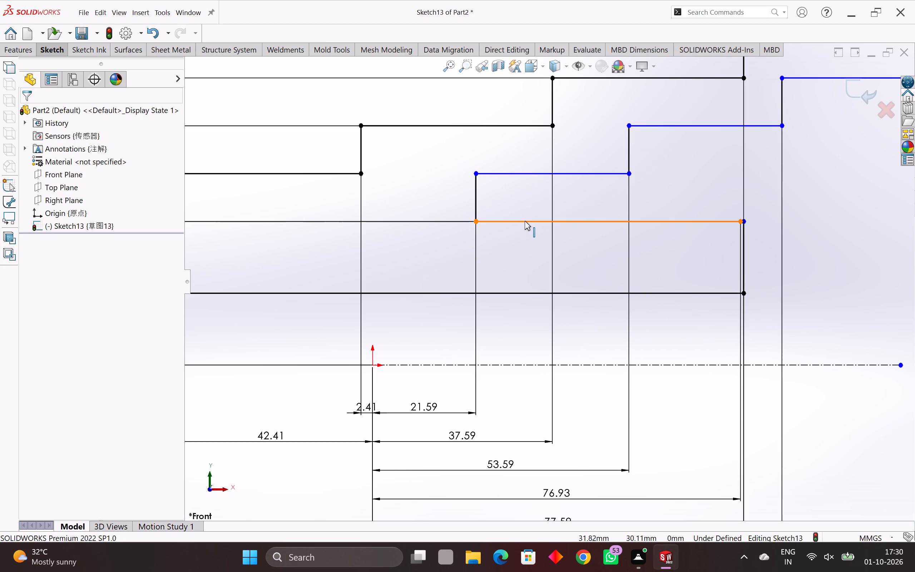
pyautogui.scroll(-3, 601, 228)
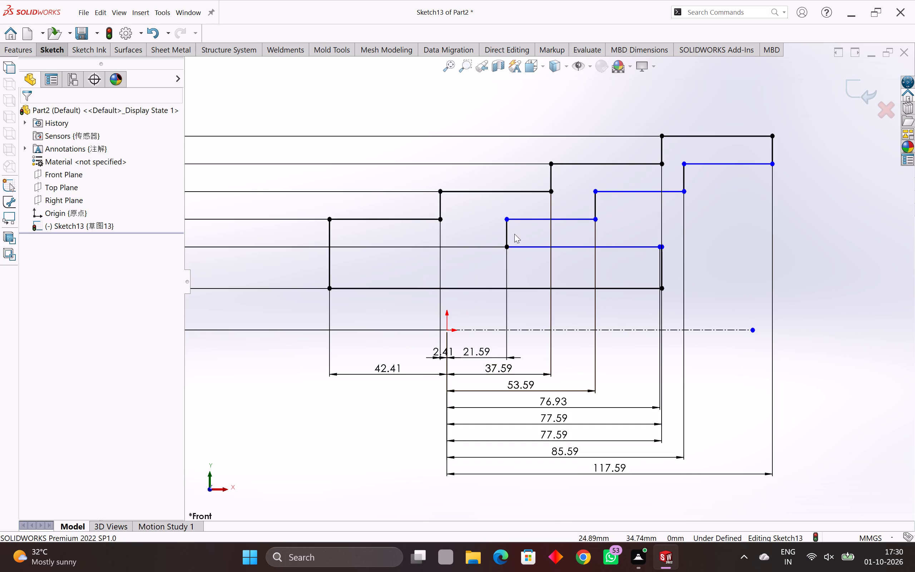
pyautogui.scroll(-3, 645, 218)
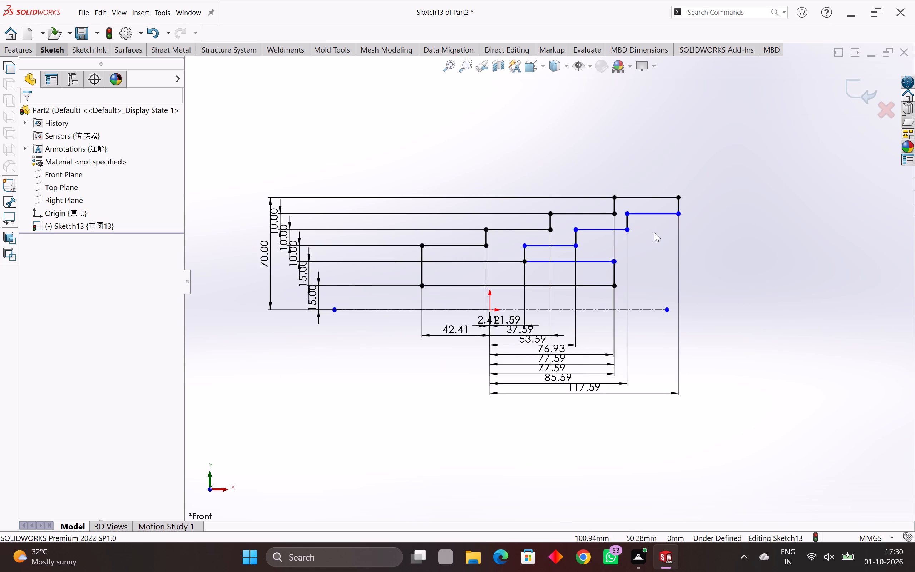
pyautogui.scroll(-3, 654, 232)
pyautogui.scroll(5, 629, 253)
pyautogui.scroll(5, 374, 374)
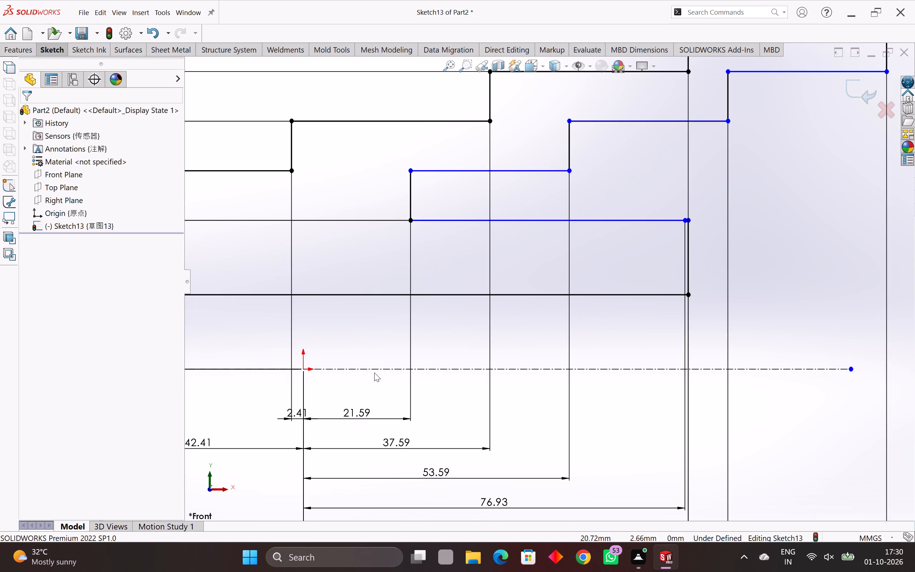
pyautogui.scroll(-8, 401, 356)
pyautogui.scroll(2, 395, 353)
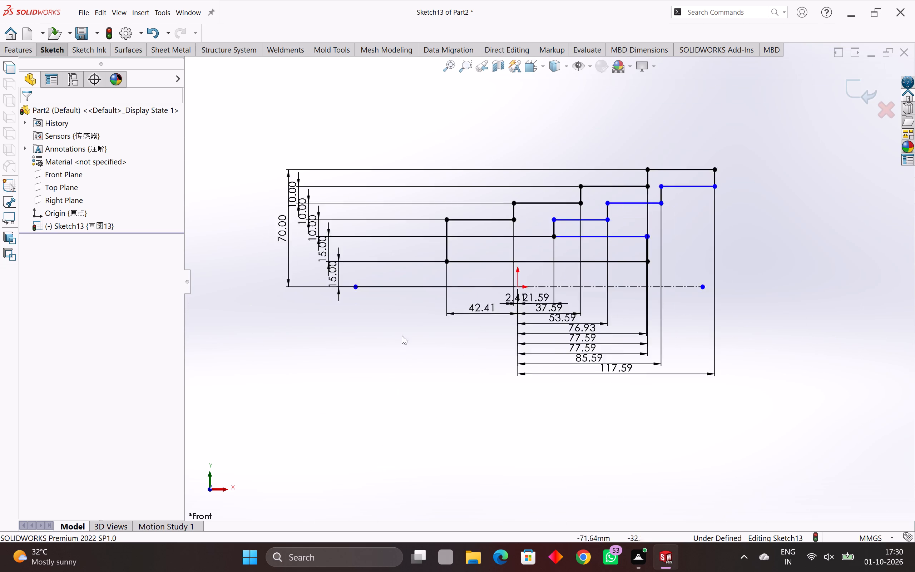
pyautogui.scroll(1, 402, 335)
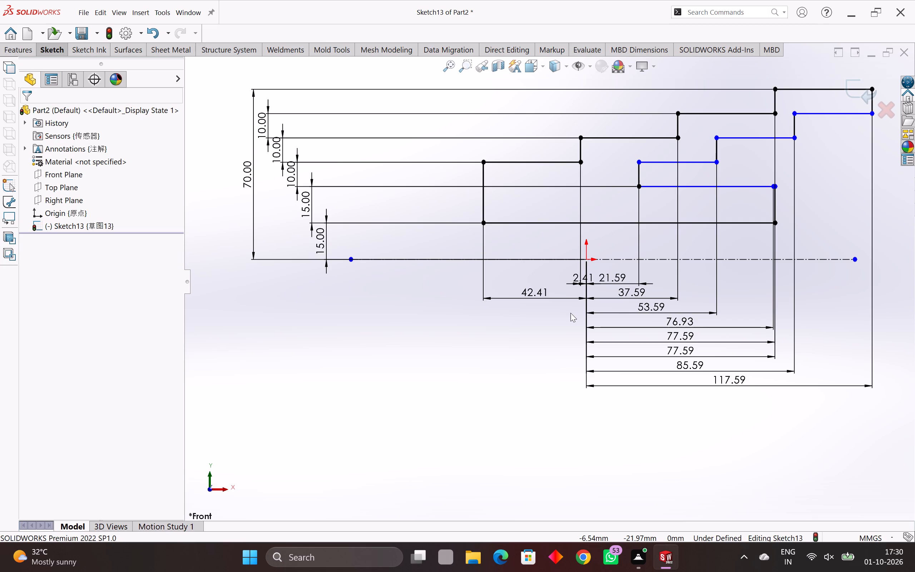
pyautogui.scroll(-2, 570, 313)
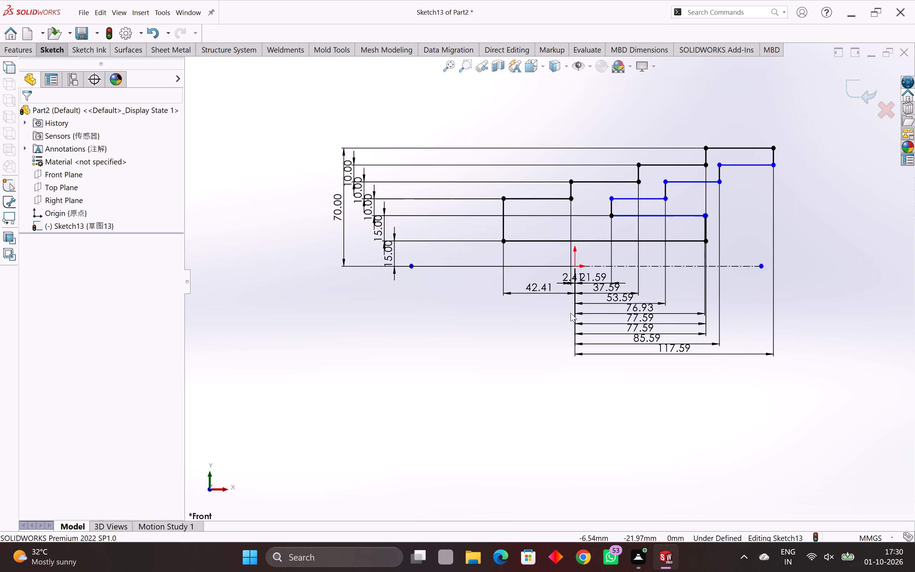
pyautogui.scroll(-1, 570, 313)
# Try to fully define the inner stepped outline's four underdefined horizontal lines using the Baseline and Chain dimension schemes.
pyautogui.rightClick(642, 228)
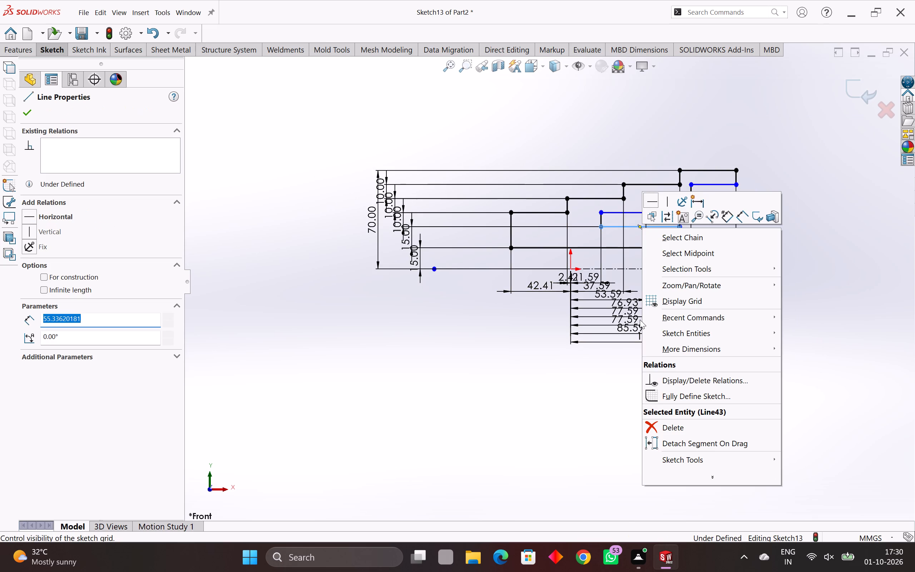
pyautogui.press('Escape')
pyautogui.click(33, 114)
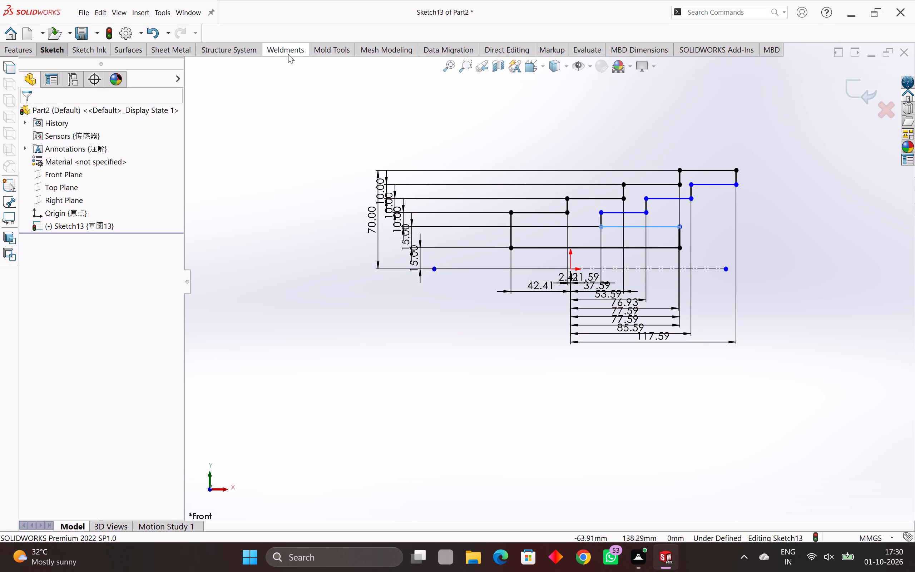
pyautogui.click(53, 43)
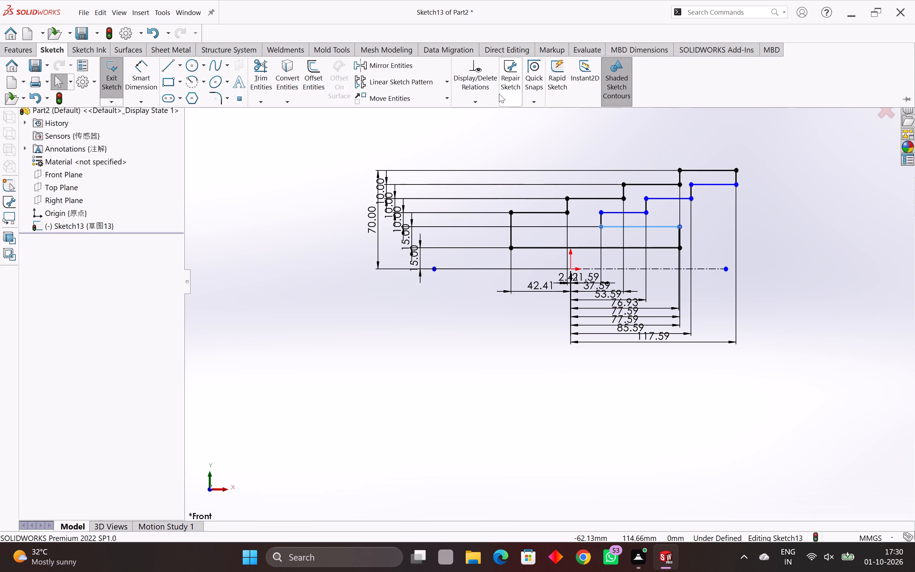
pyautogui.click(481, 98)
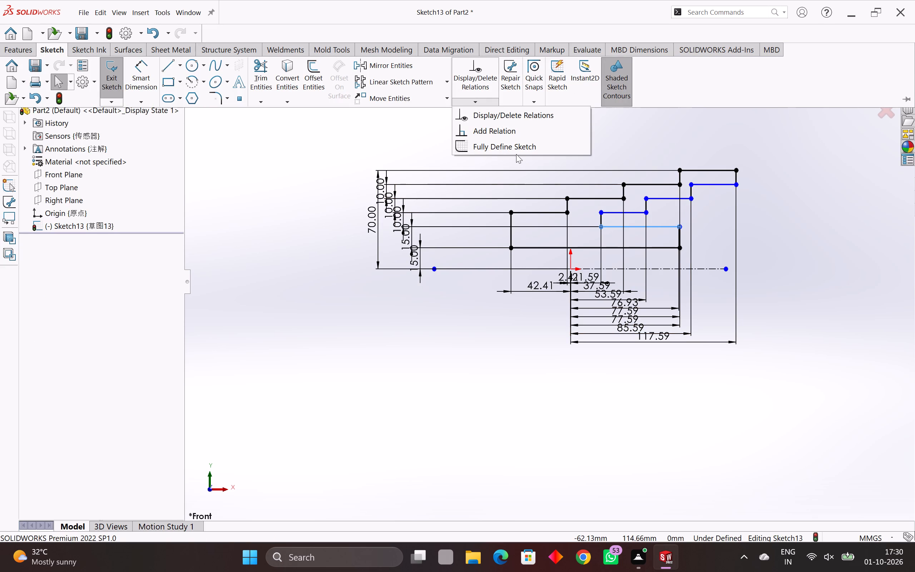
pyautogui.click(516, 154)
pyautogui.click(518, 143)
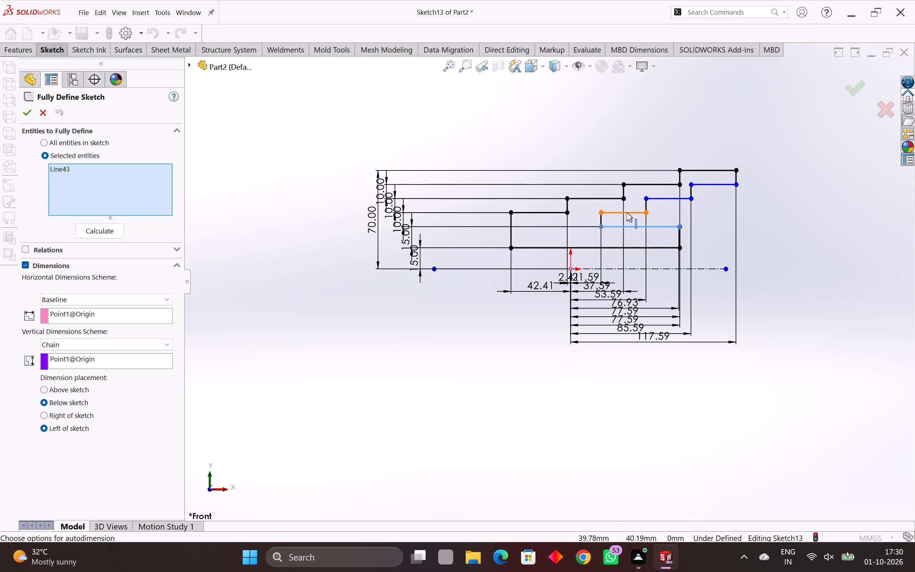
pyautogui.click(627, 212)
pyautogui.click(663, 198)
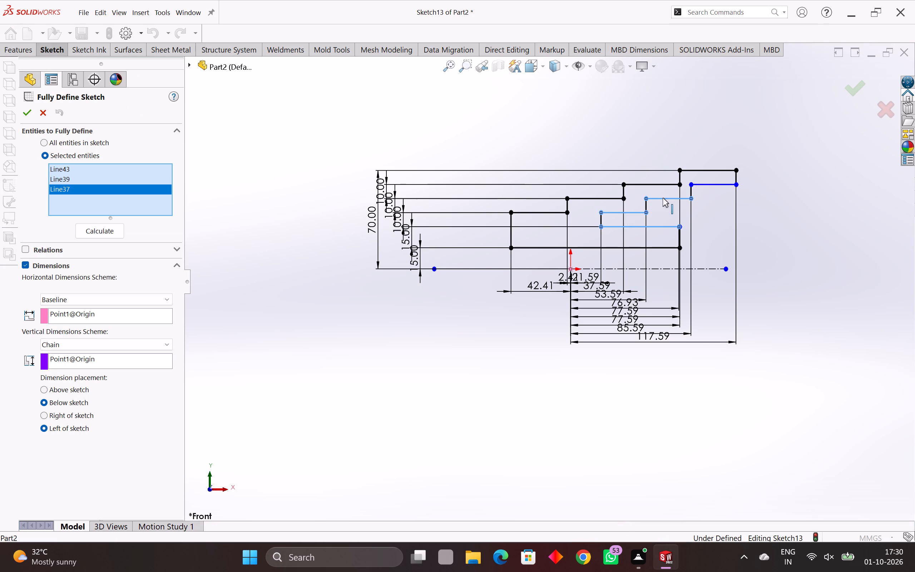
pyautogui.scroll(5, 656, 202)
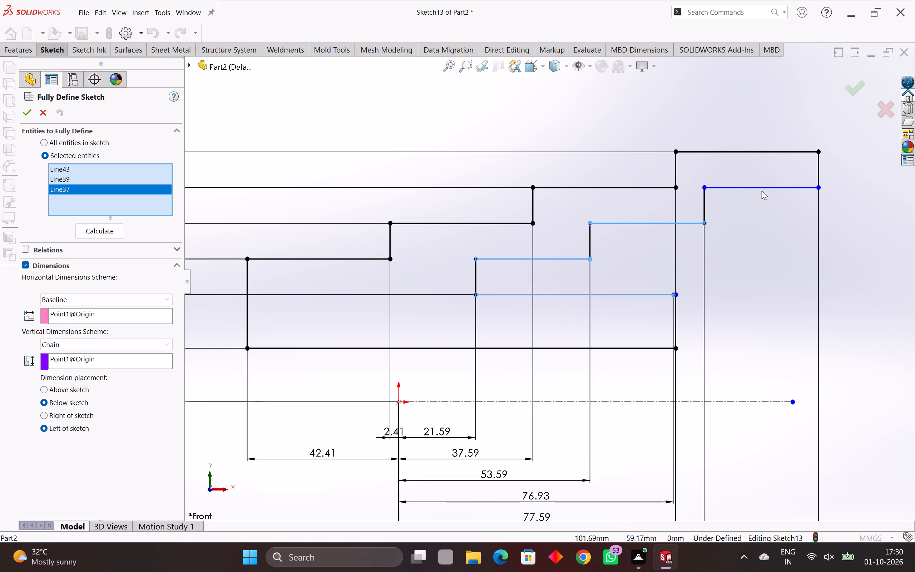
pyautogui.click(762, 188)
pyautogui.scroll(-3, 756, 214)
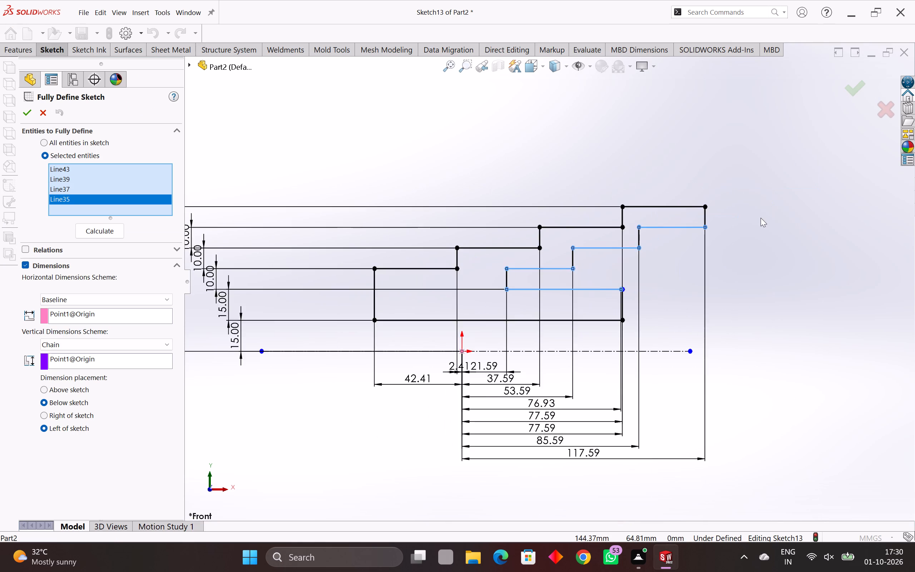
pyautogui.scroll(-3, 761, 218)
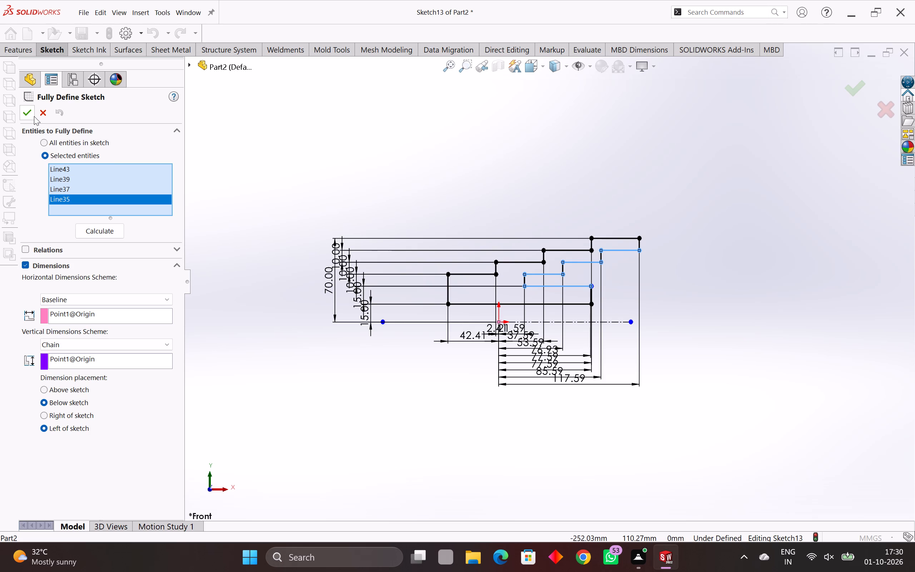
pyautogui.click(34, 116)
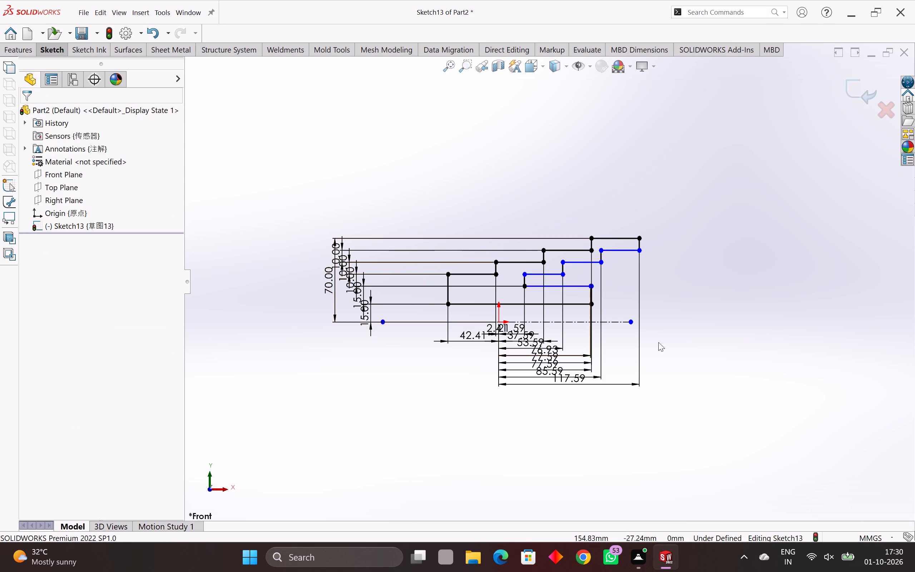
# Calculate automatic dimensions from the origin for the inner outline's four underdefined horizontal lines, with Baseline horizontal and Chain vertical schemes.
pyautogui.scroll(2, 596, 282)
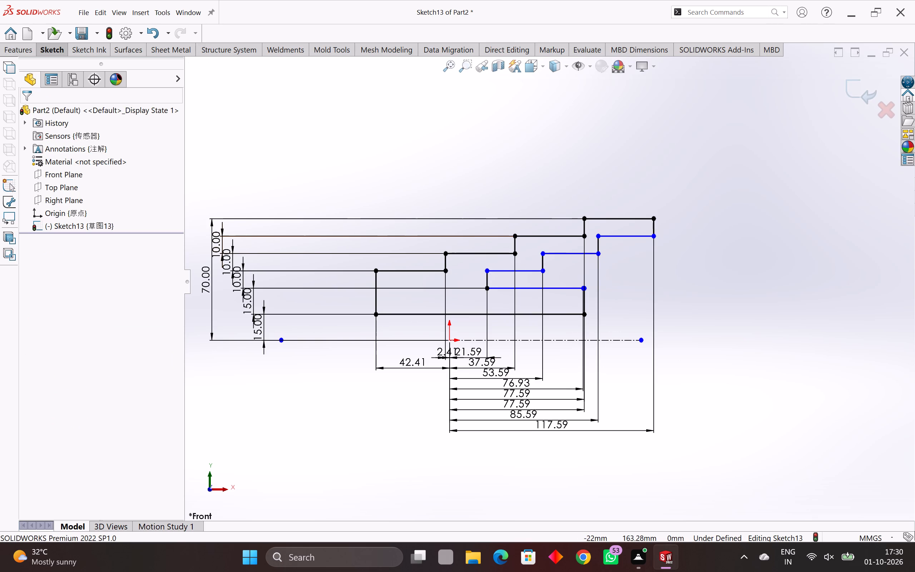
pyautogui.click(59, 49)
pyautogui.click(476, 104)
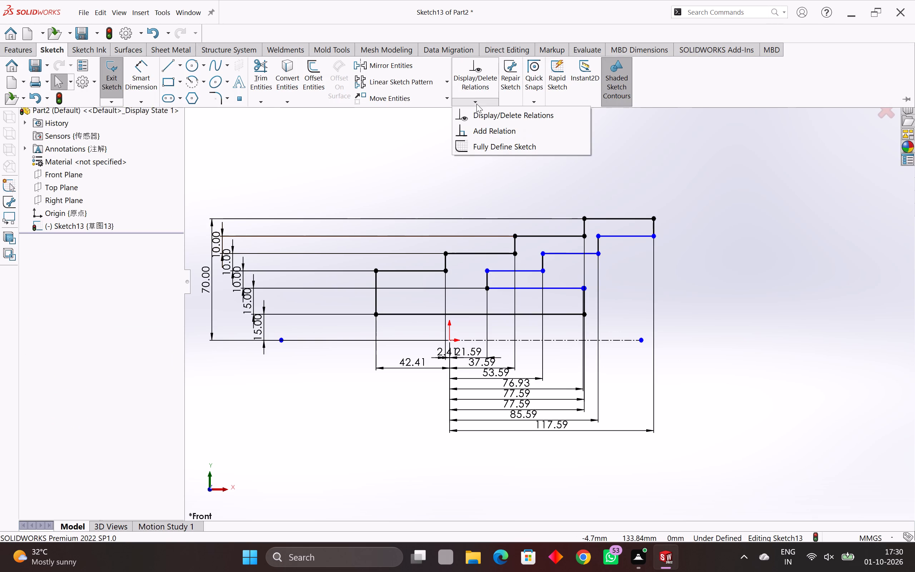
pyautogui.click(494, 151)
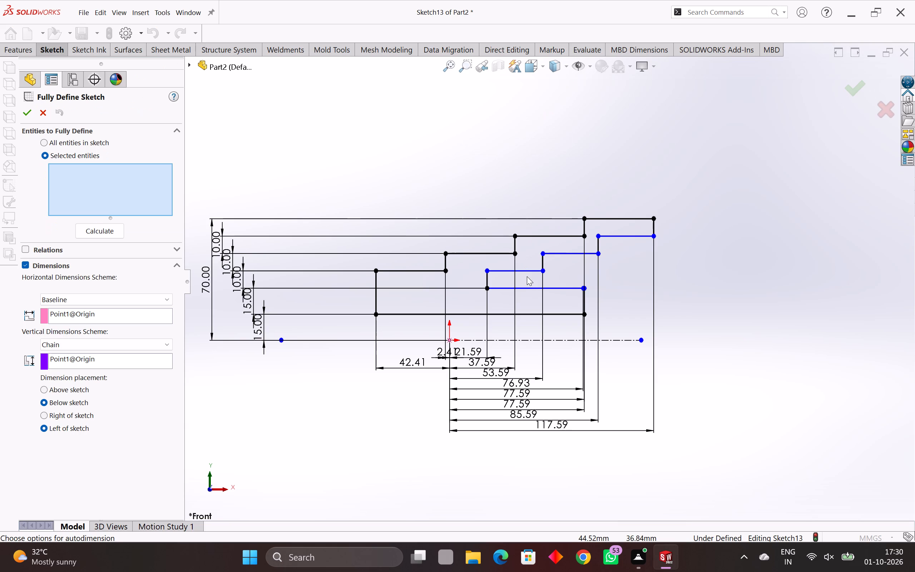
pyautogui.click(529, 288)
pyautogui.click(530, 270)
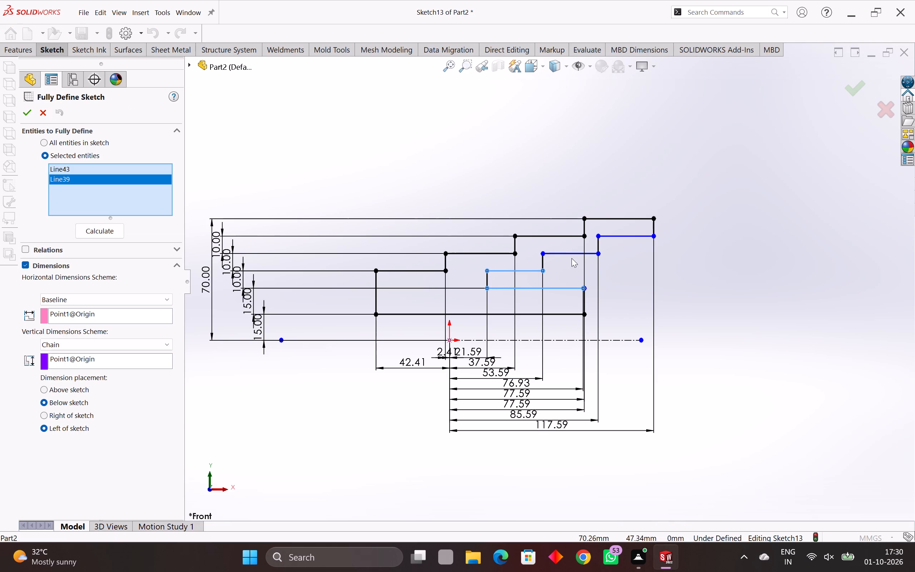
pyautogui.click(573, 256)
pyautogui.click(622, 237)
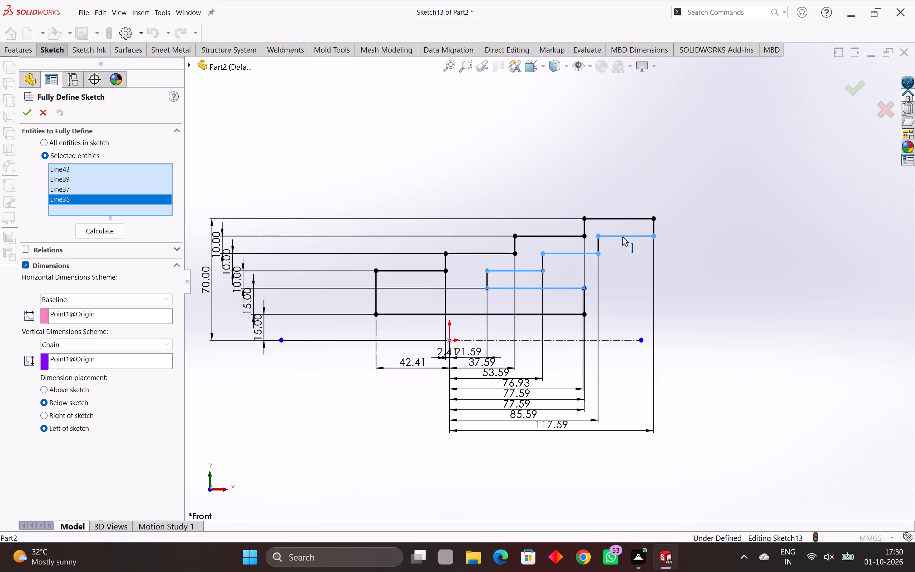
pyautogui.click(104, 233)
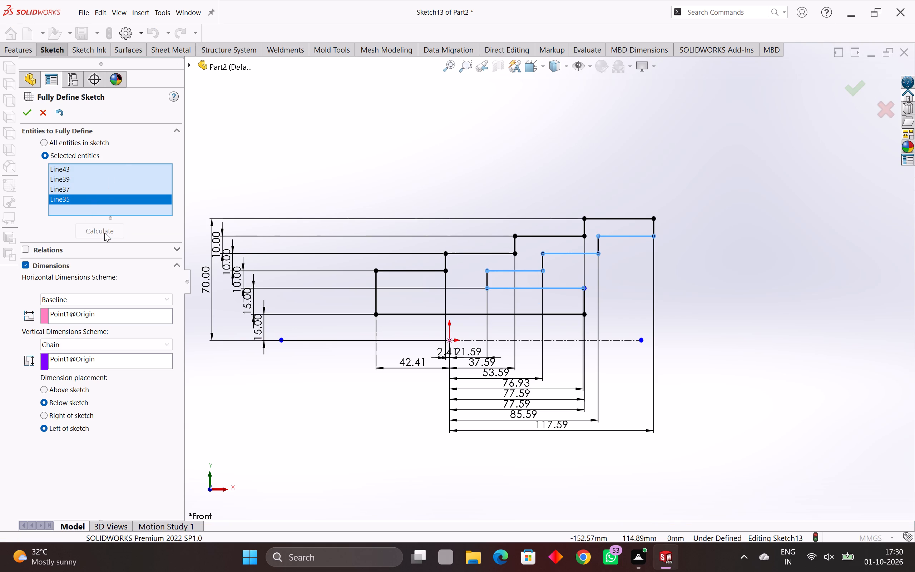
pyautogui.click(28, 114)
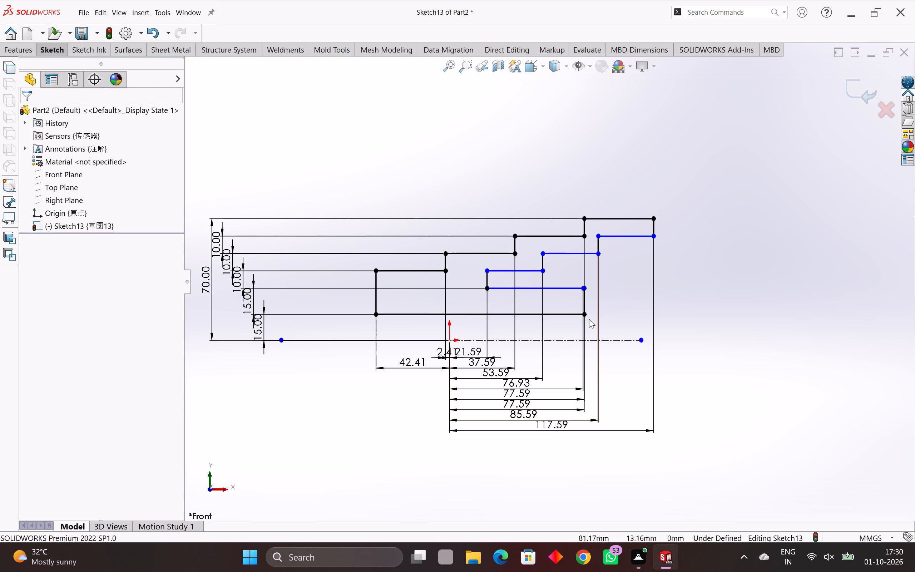
# Extend the inner outline's lowest horizontal line to meet the short vertical line beside its open end, closing the profile.
pyautogui.scroll(6, 534, 258)
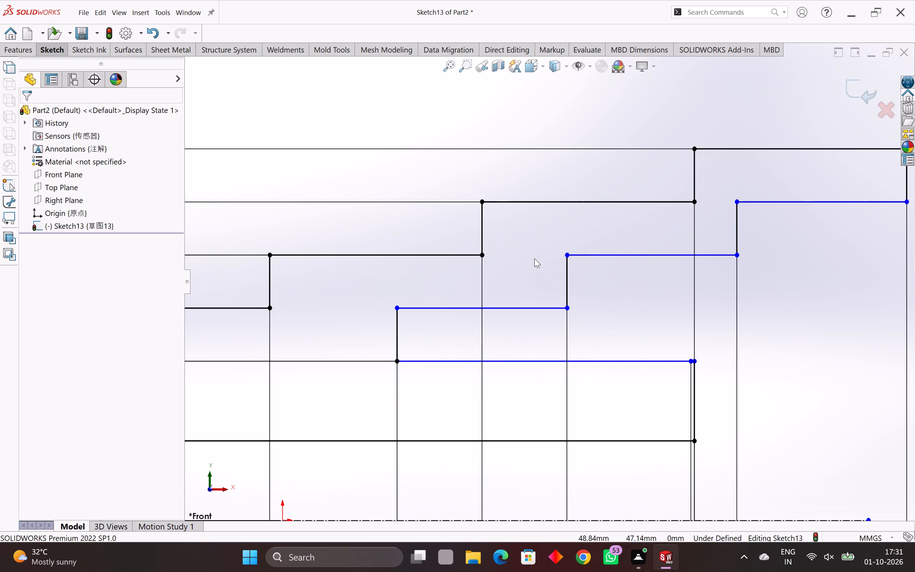
pyautogui.scroll(4, 597, 317)
pyautogui.scroll(-4, 597, 317)
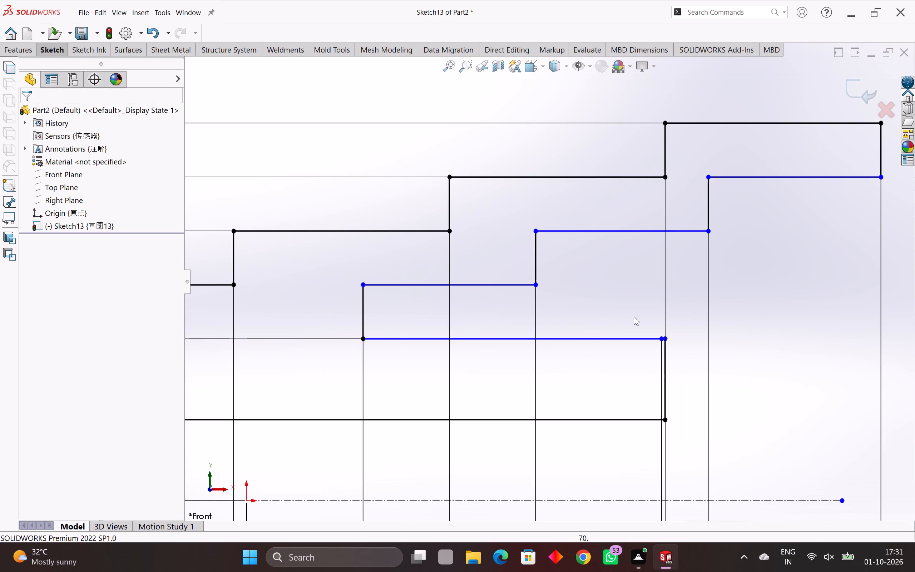
pyautogui.scroll(8, 677, 347)
pyautogui.scroll(2, 560, 300)
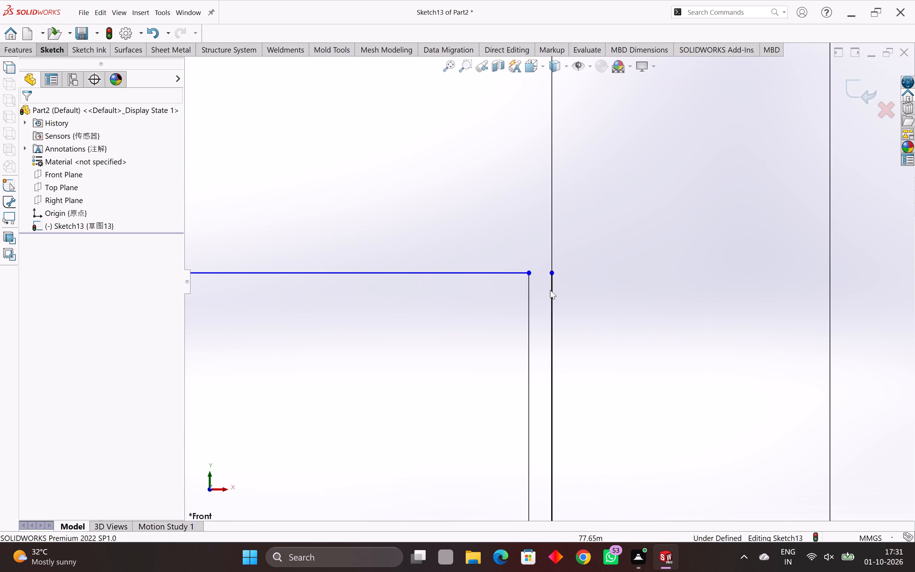
pyautogui.scroll(-3, 555, 281)
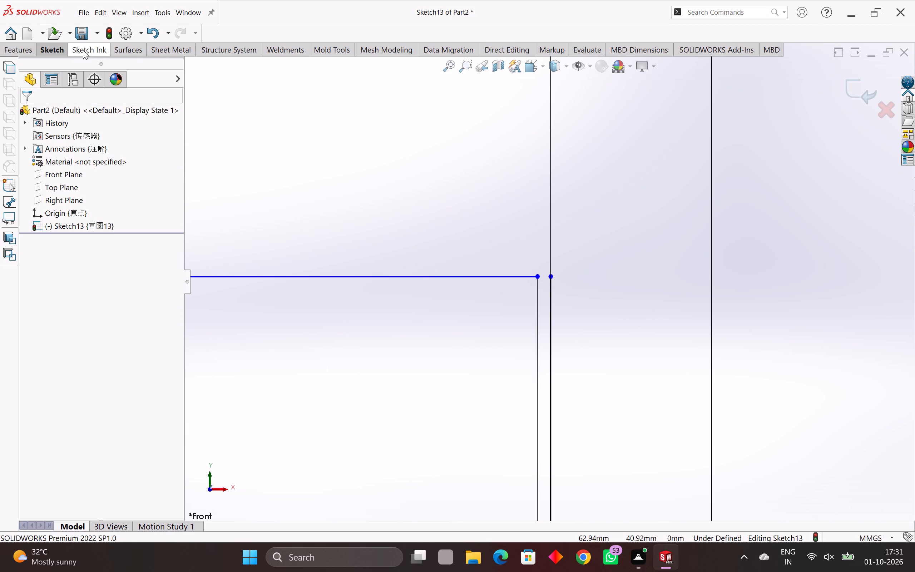
pyautogui.click(48, 48)
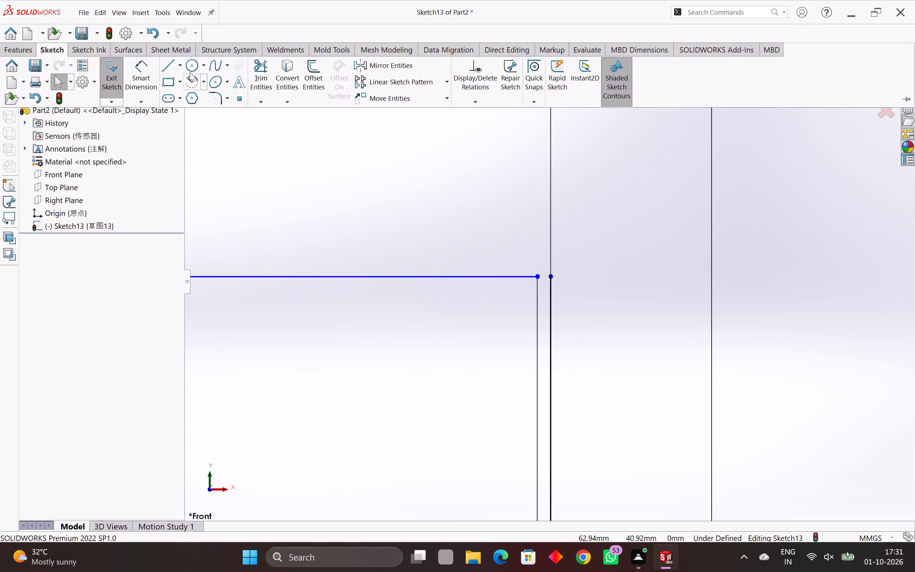
pyautogui.click(265, 103)
pyautogui.click(280, 131)
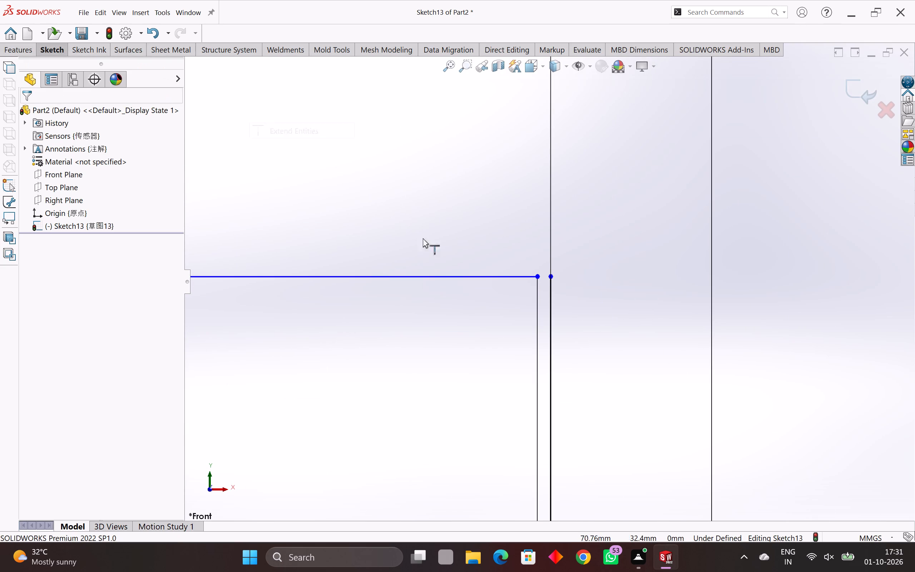
pyautogui.click(529, 276)
pyautogui.scroll(-13, 534, 278)
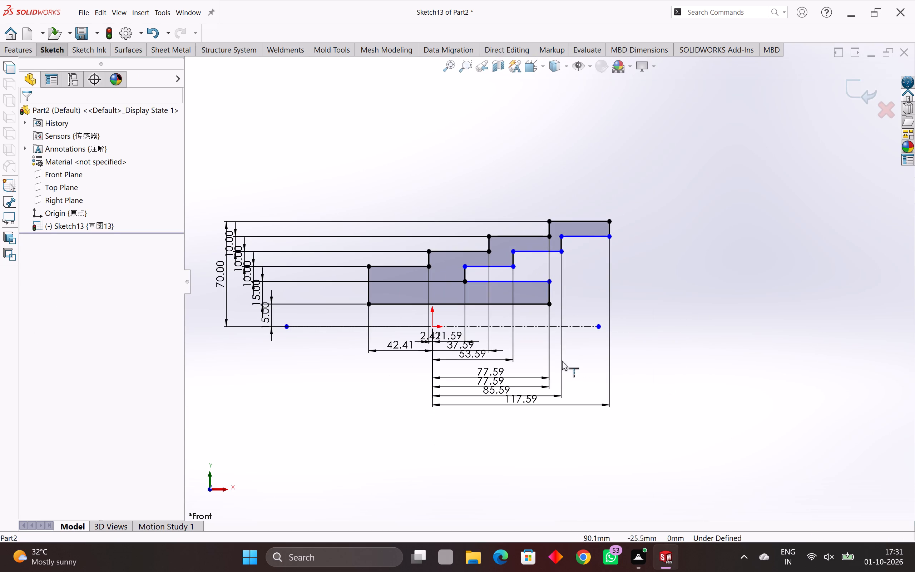
pyautogui.scroll(3, 539, 319)
pyautogui.scroll(-3, 545, 320)
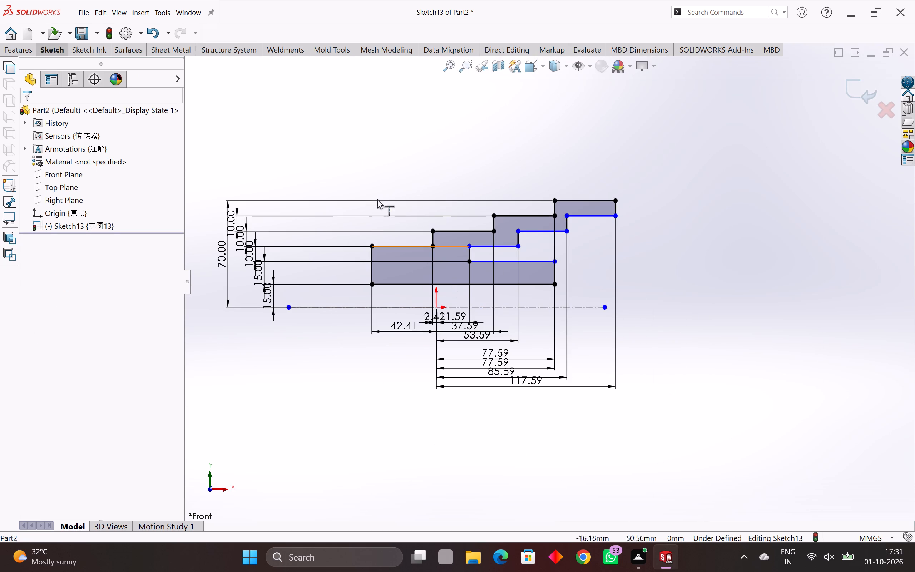
# Delete the profile's six vertical dimensions and its horizontal dimensions 42.41, 37.59, 53.59, both 77.59, 85.59 and 117.59.
pyautogui.moveTo(311, 163); pyautogui.dragTo(309, 226)
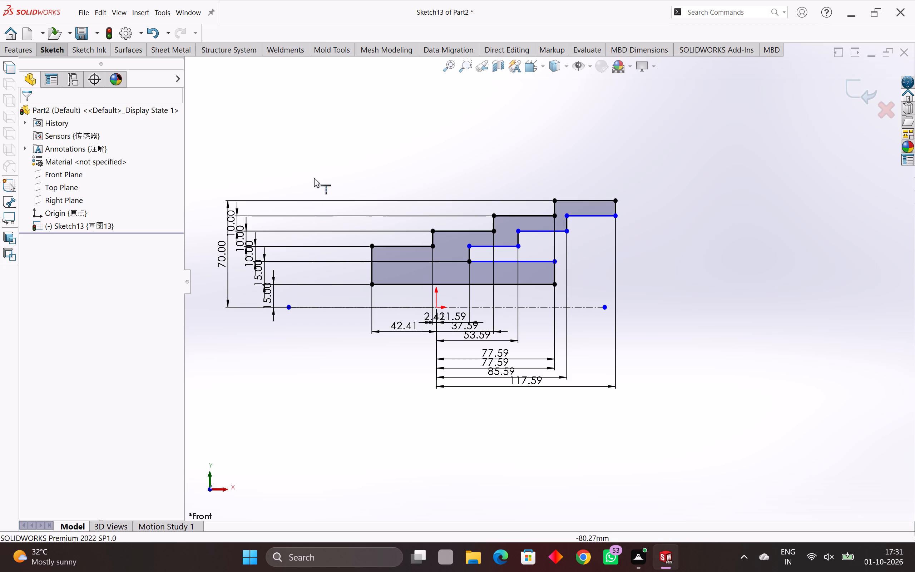
pyautogui.keyDown('ctrl'); pyautogui.moveTo(314, 178); pyautogui.dragTo(313, 290); pyautogui.keyUp('ctrl')
pyautogui.keyDown('ctrl'); pyautogui.click(299, 242); pyautogui.keyUp('ctrl')
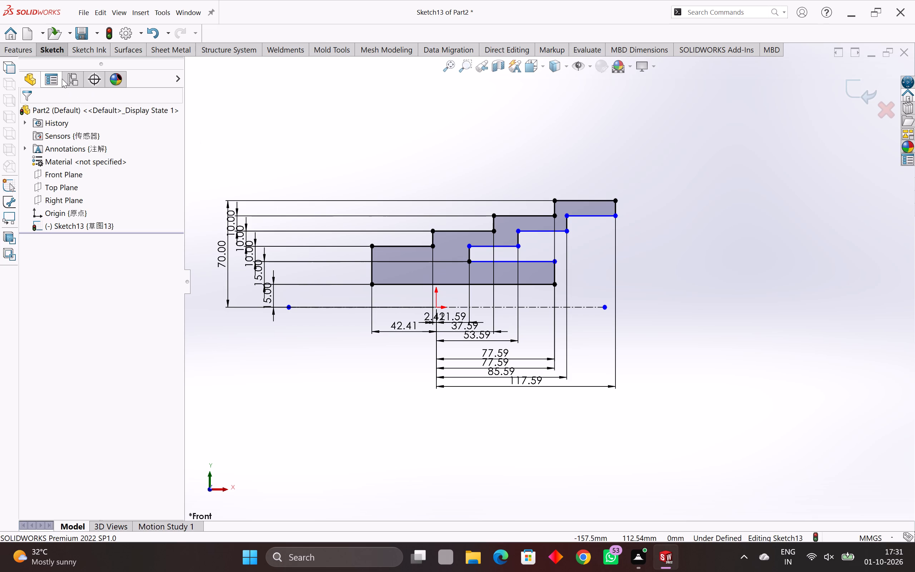
pyautogui.press('Escape')
pyautogui.press('`')
pyautogui.press('Escape')
pyautogui.keyDown('ctrl'); pyautogui.moveTo(258, 183); pyautogui.dragTo(257, 291); pyautogui.keyUp('ctrl')
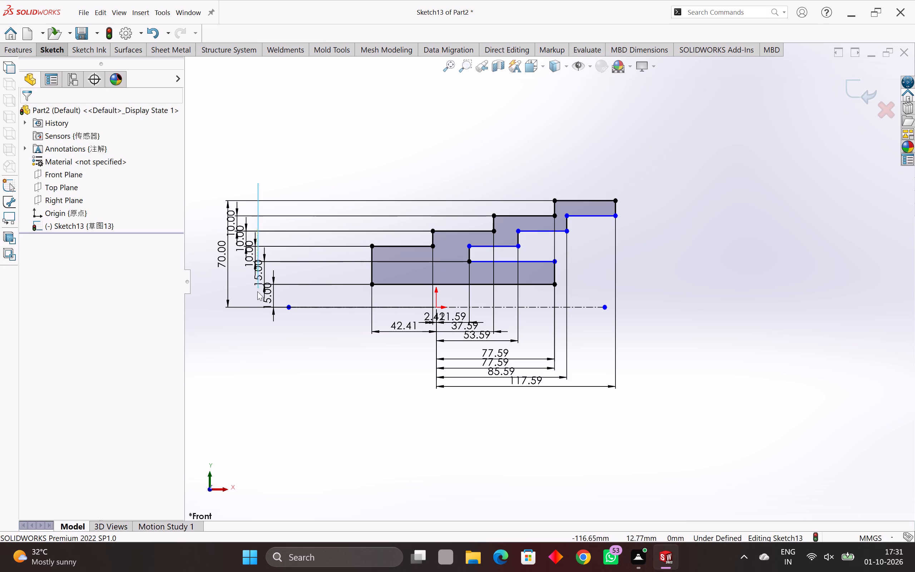
pyautogui.keyDown('ctrl'); pyautogui.moveTo(257, 291); pyautogui.dragTo(208, 296); pyautogui.keyUp('ctrl')
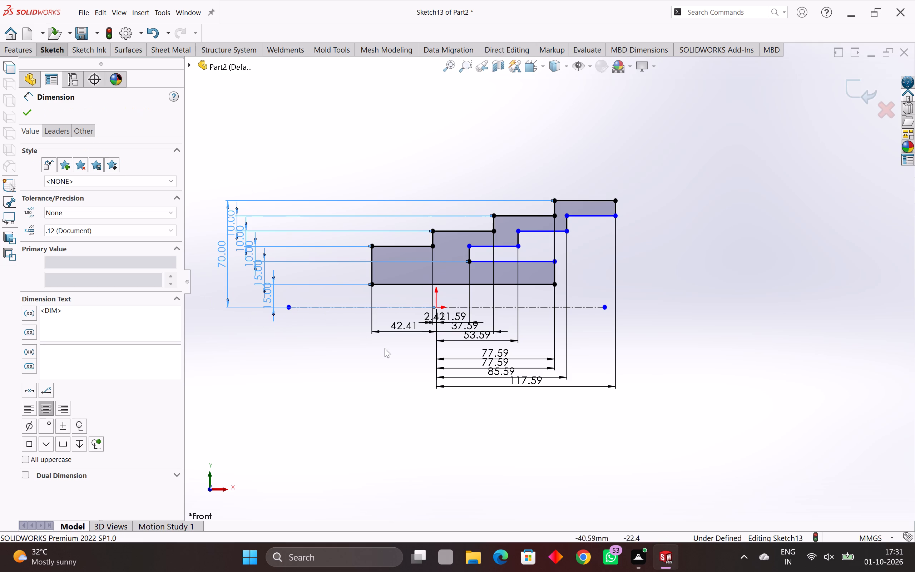
pyautogui.keyDown('ctrl'); pyautogui.moveTo(344, 335); pyautogui.dragTo(619, 411); pyautogui.keyUp('ctrl')
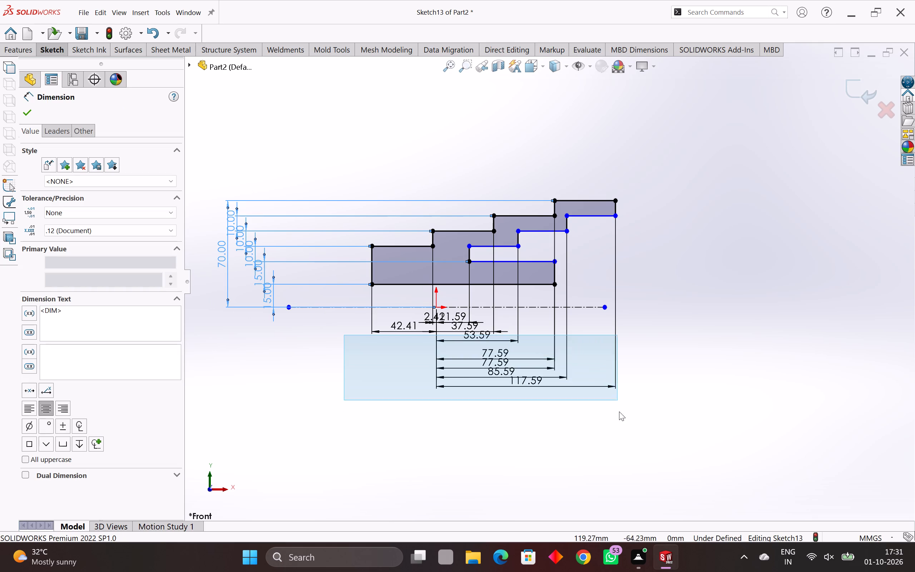
pyautogui.keyDown('ctrl'); pyautogui.moveTo(619, 411); pyautogui.dragTo(621, 424); pyautogui.keyUp('ctrl')
pyautogui.scroll(4, 489, 331)
pyautogui.moveTo(241, 282); pyautogui.dragTo(634, 371)
pyautogui.keyDown('ctrl'); pyautogui.click(634, 371); pyautogui.keyUp('ctrl')
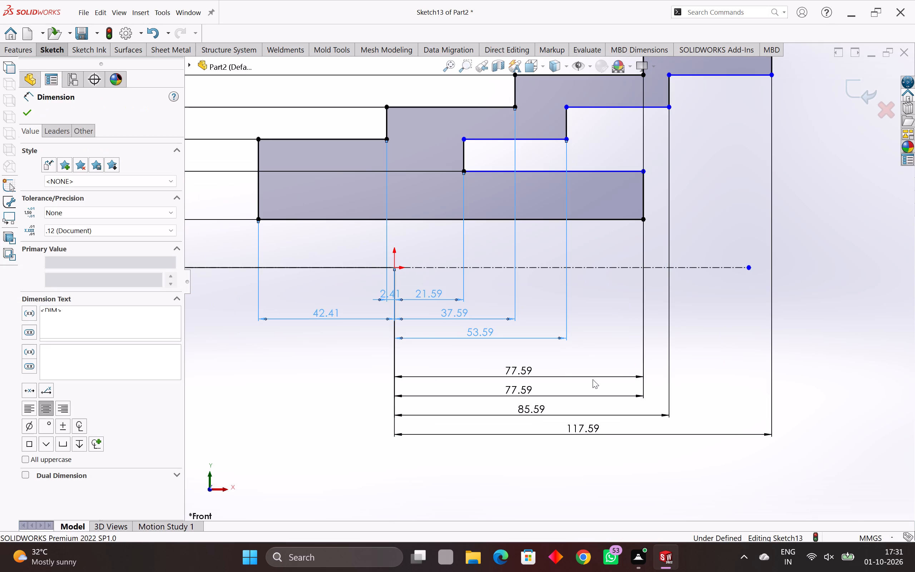
pyautogui.scroll(-4, 592, 380)
pyautogui.moveTo(319, 139); pyautogui.dragTo(330, 275)
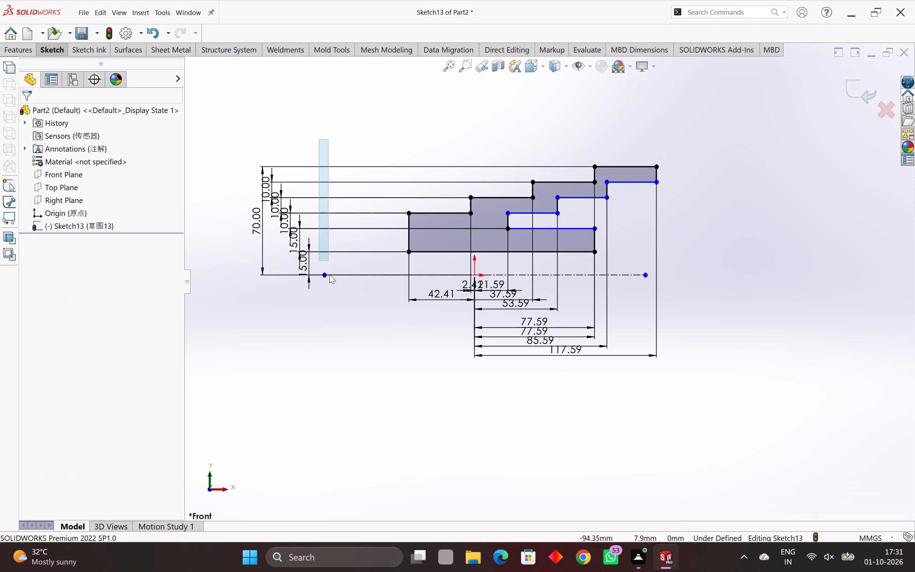
pyautogui.moveTo(330, 275); pyautogui.dragTo(225, 303)
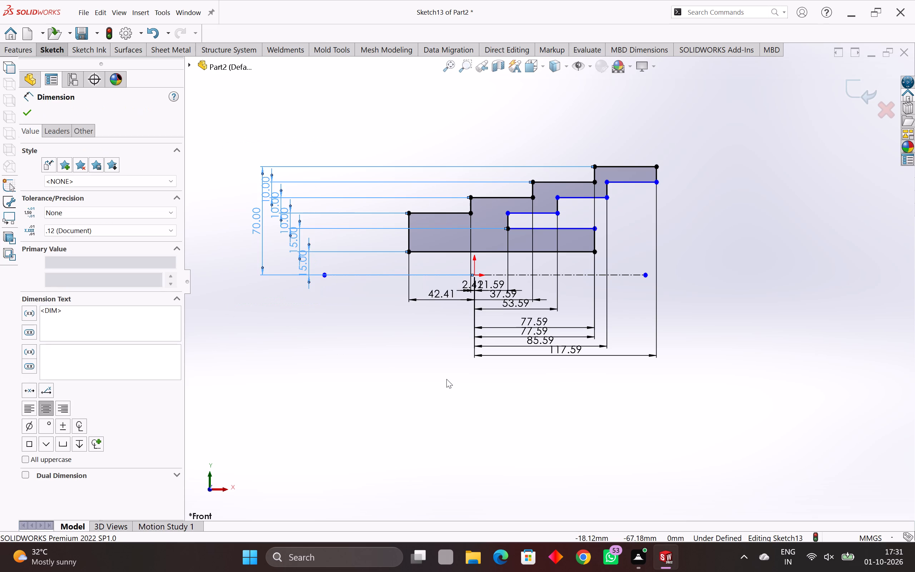
pyautogui.keyDown('ctrl'); pyautogui.moveTo(367, 285); pyautogui.dragTo(681, 401); pyautogui.keyUp('ctrl')
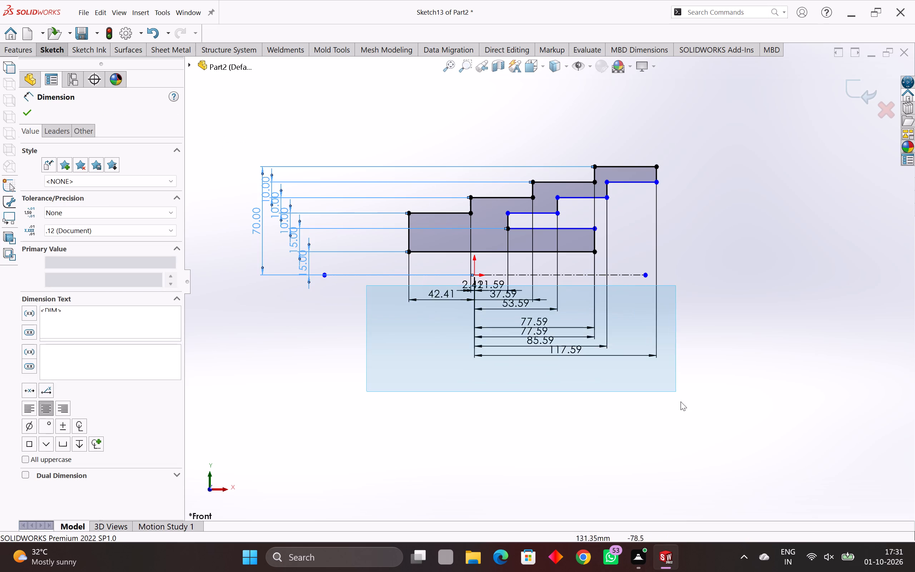
pyautogui.keyDown('ctrl'); pyautogui.moveTo(681, 401); pyautogui.dragTo(686, 410); pyautogui.keyUp('ctrl')
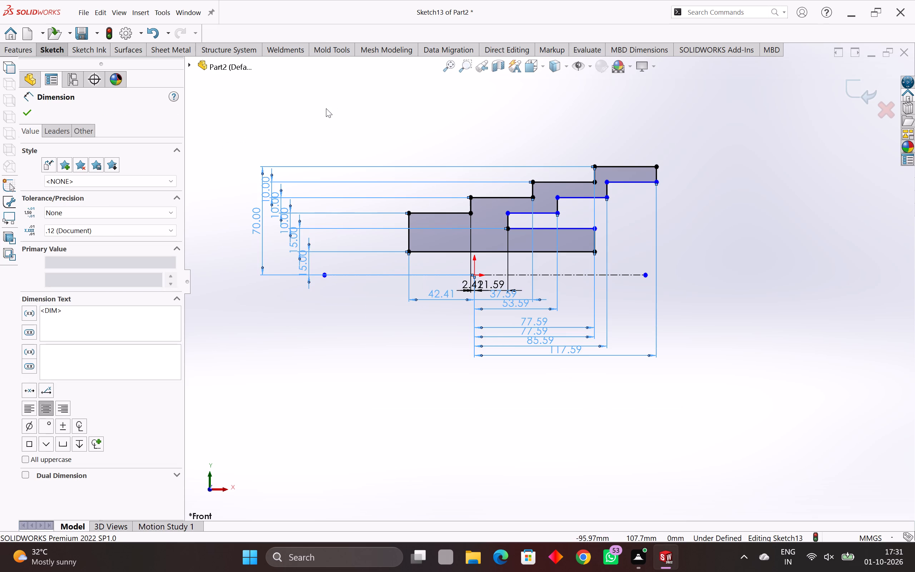
pyautogui.click(50, 52)
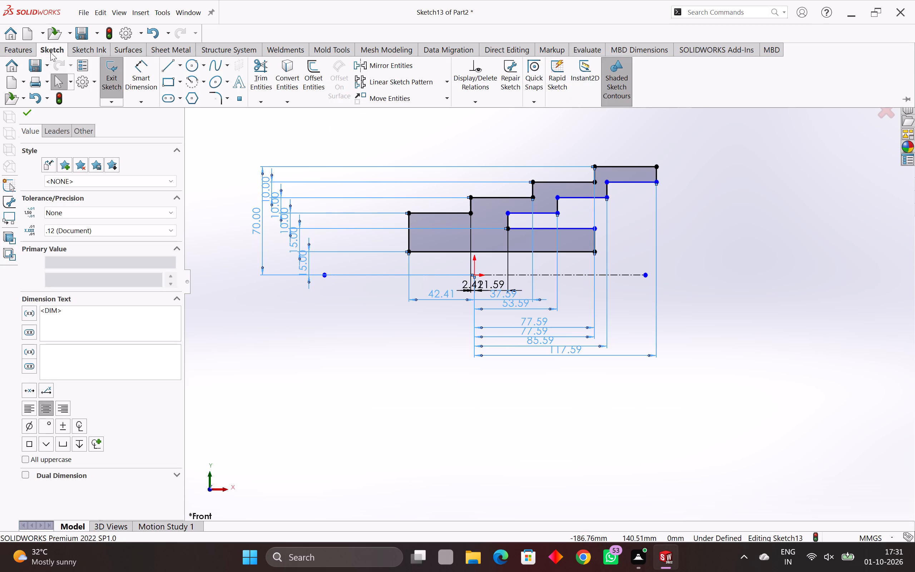
pyautogui.click(490, 100)
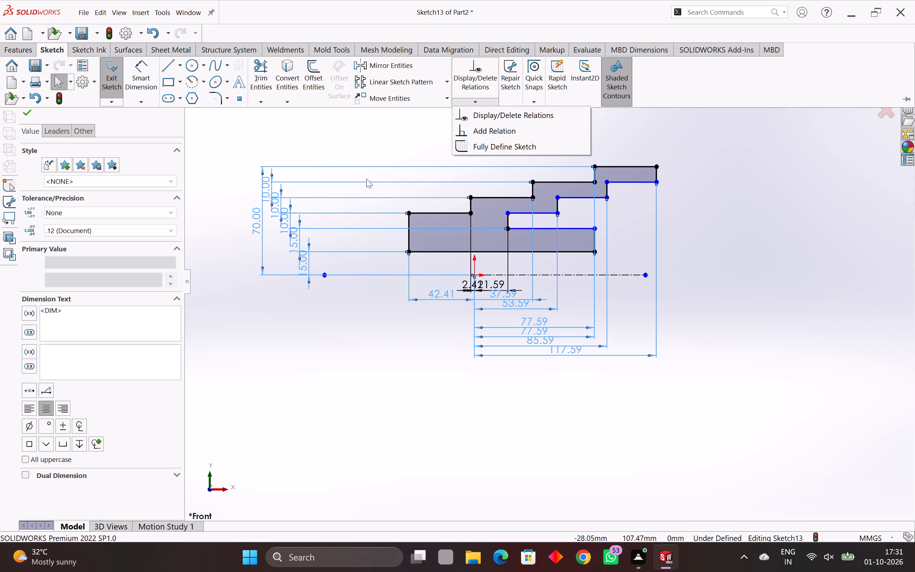
pyautogui.press('Escape')
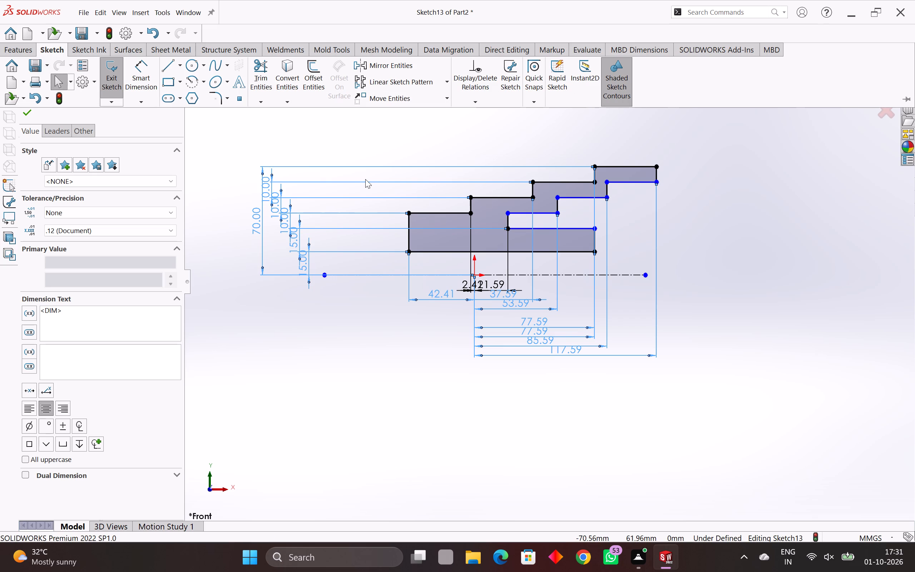
pyautogui.press('Delete')
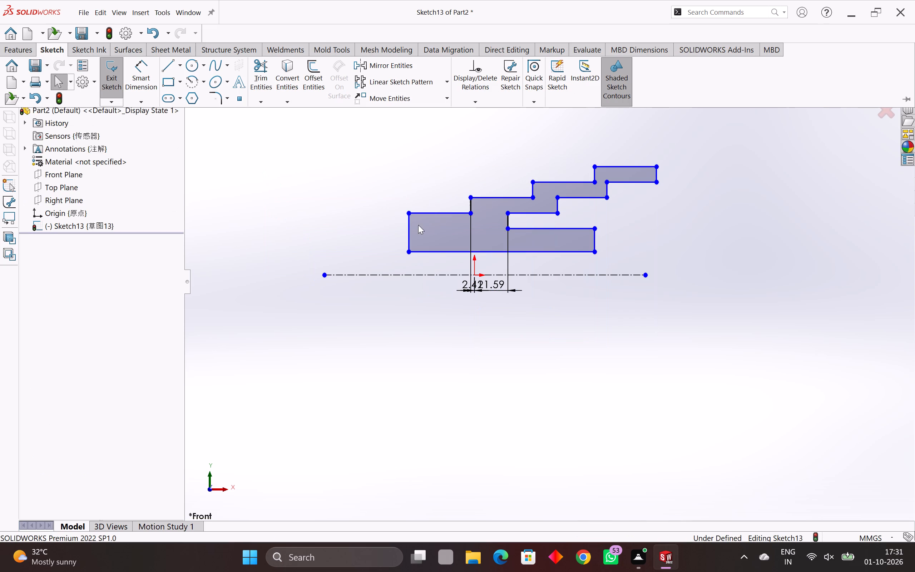
# Delete the remaining 2.41 and 21.59 horizontal dimensions beside the origin.
pyautogui.scroll(2, 586, 221)
pyautogui.scroll(-3, 586, 221)
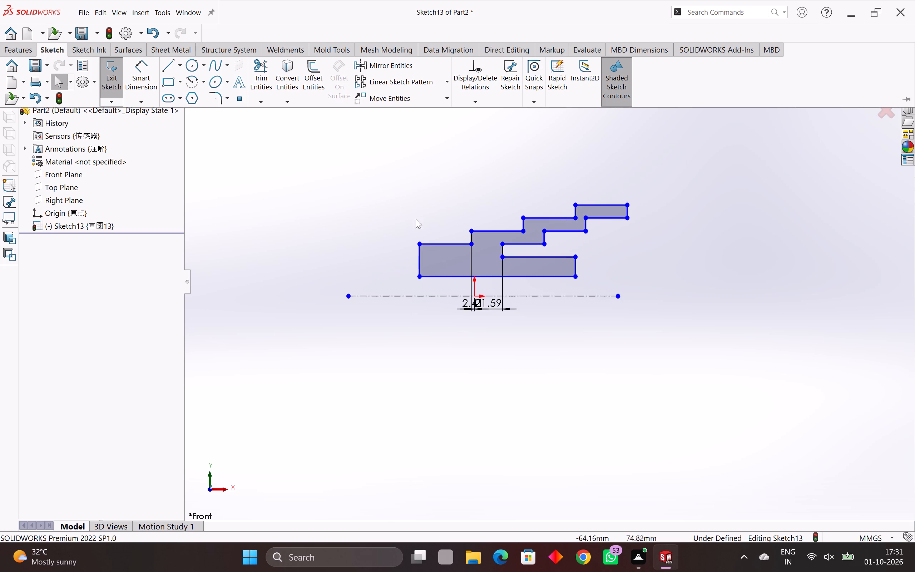
pyautogui.scroll(5, 474, 312)
pyautogui.moveTo(449, 293); pyautogui.dragTo(629, 301)
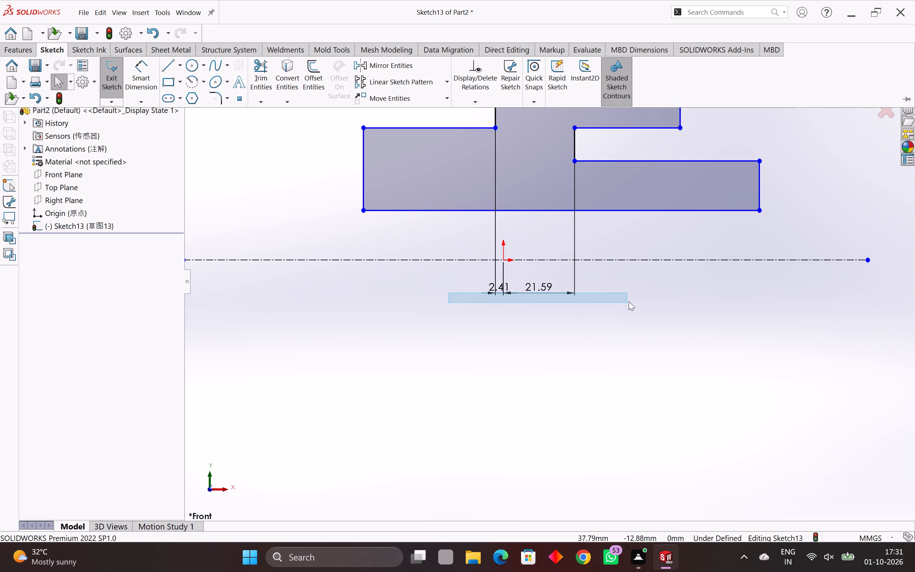
pyautogui.moveTo(629, 301); pyautogui.dragTo(627, 282)
pyautogui.moveTo(485, 275); pyautogui.dragTo(610, 292)
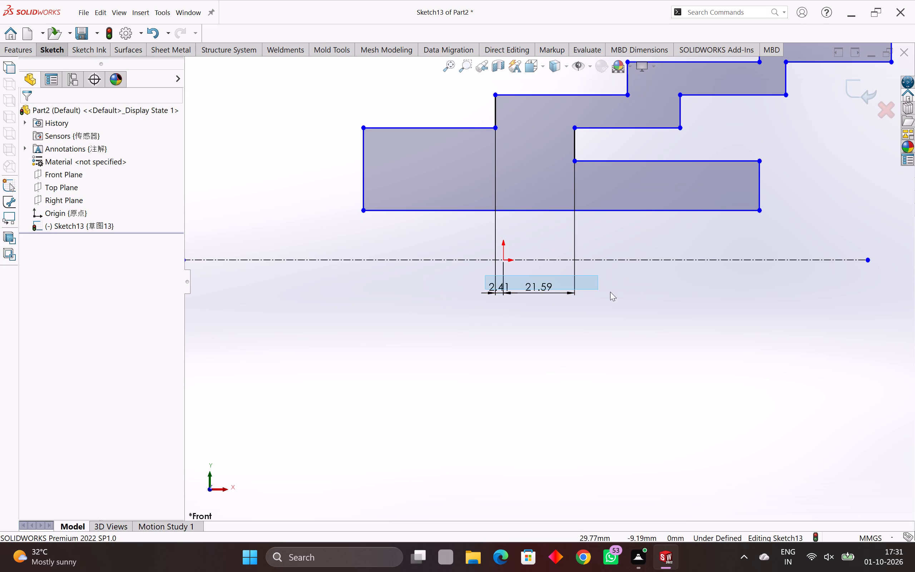
pyautogui.moveTo(610, 292); pyautogui.dragTo(610, 336)
pyautogui.moveTo(460, 281); pyautogui.dragTo(530, 327)
pyautogui.scroll(4, 502, 288)
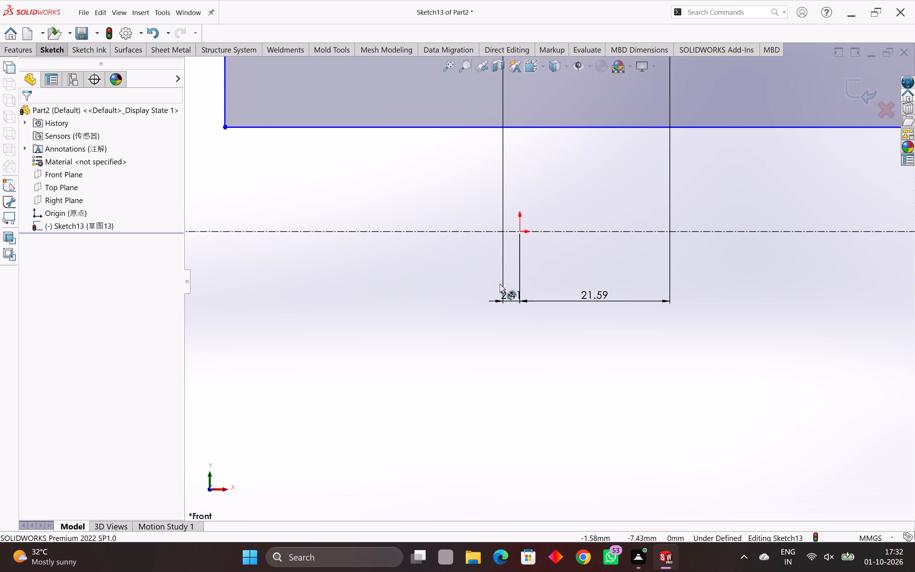
pyautogui.moveTo(494, 283); pyautogui.dragTo(555, 348)
pyautogui.scroll(-1, 555, 347)
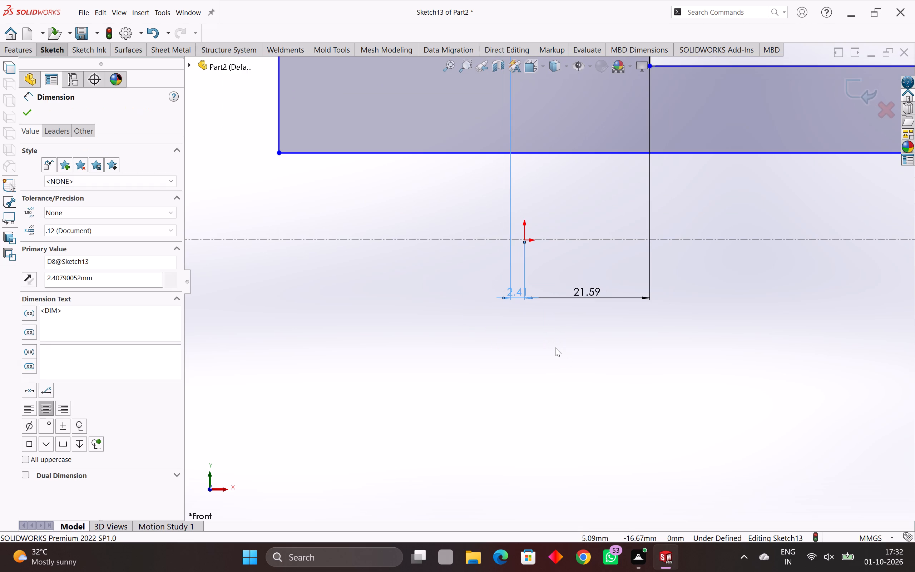
pyautogui.press('Delete')
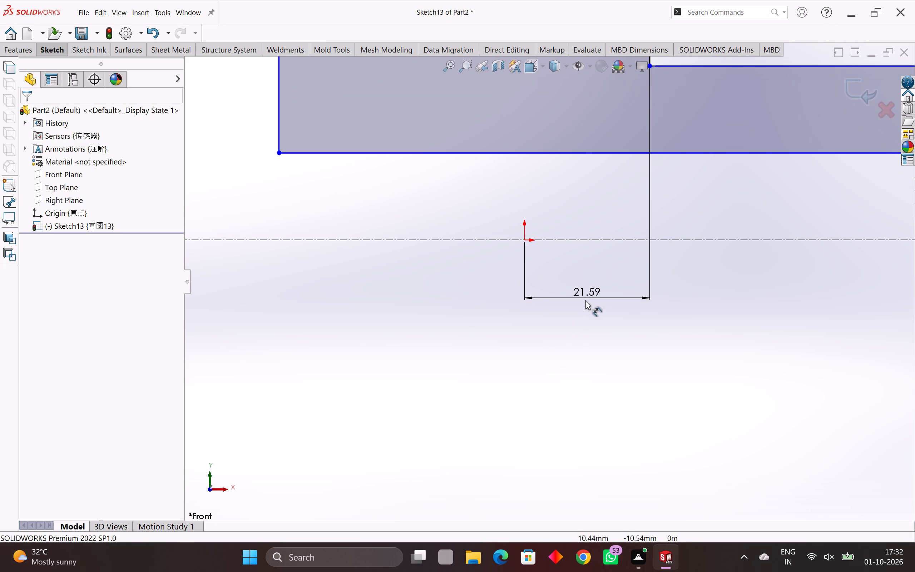
pyautogui.click(586, 297)
pyautogui.press('Delete')
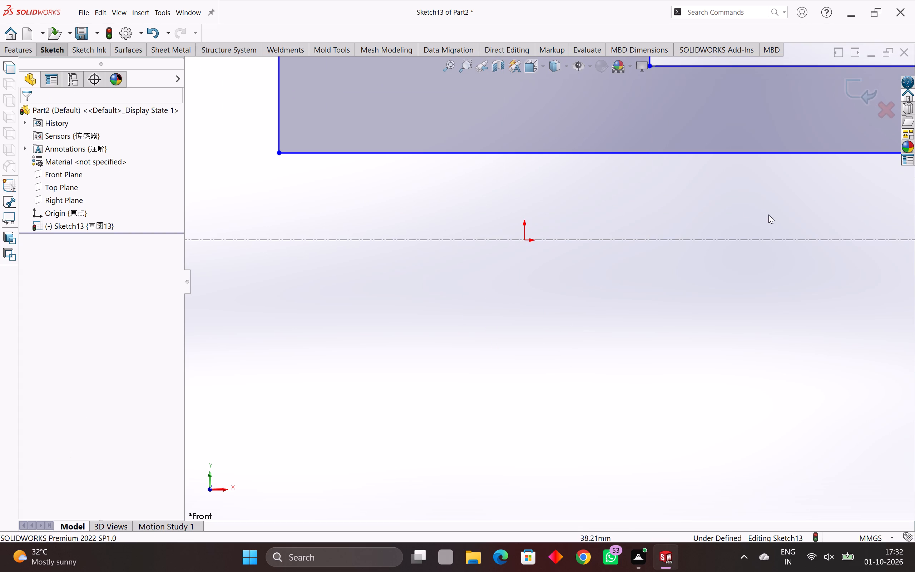
# Fully define all lines of the closed stepped profile, excluding the centerline, with Baseline horizontal and Chain vertical dimensions from the origin.
pyautogui.scroll(-7, 768, 214)
pyautogui.moveTo(391, 129); pyautogui.dragTo(765, 134)
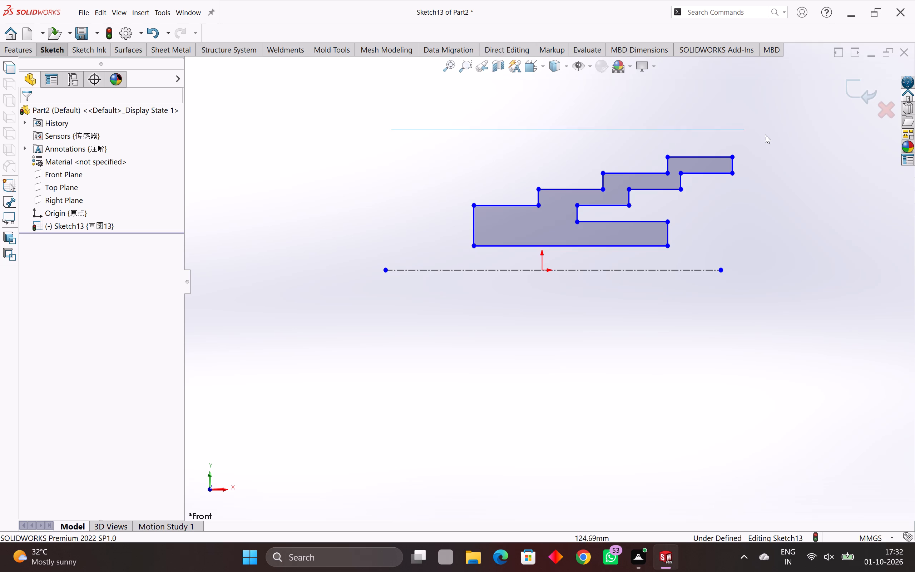
pyautogui.moveTo(765, 134); pyautogui.dragTo(767, 283)
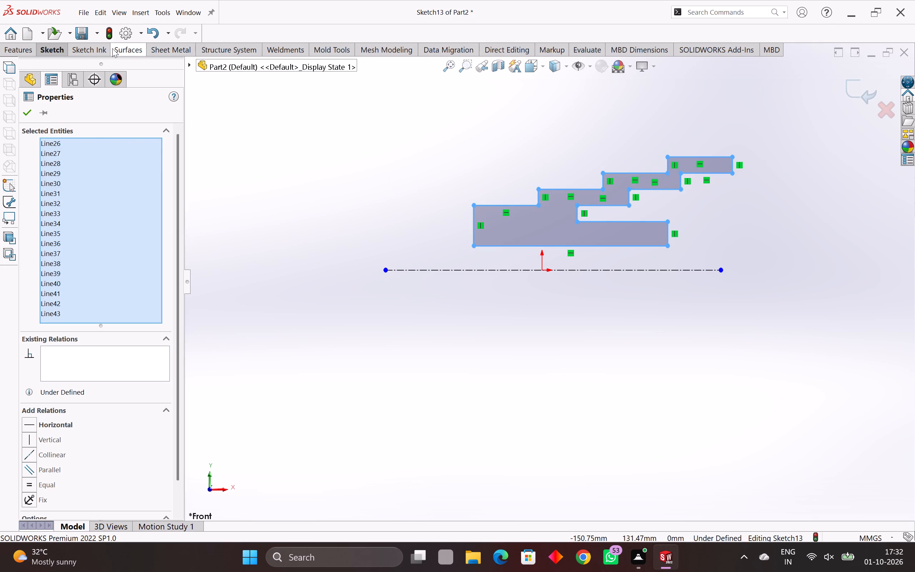
pyautogui.click(43, 50)
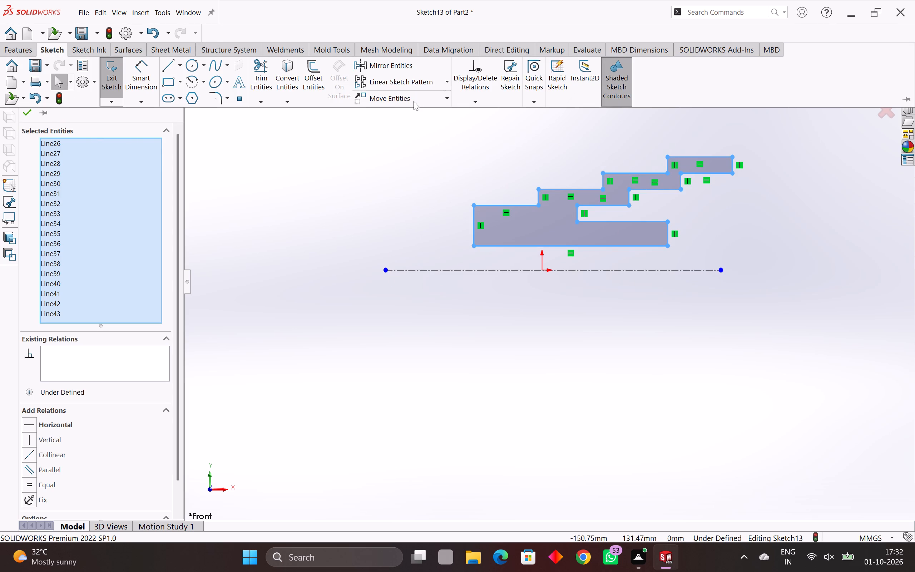
pyautogui.click(478, 103)
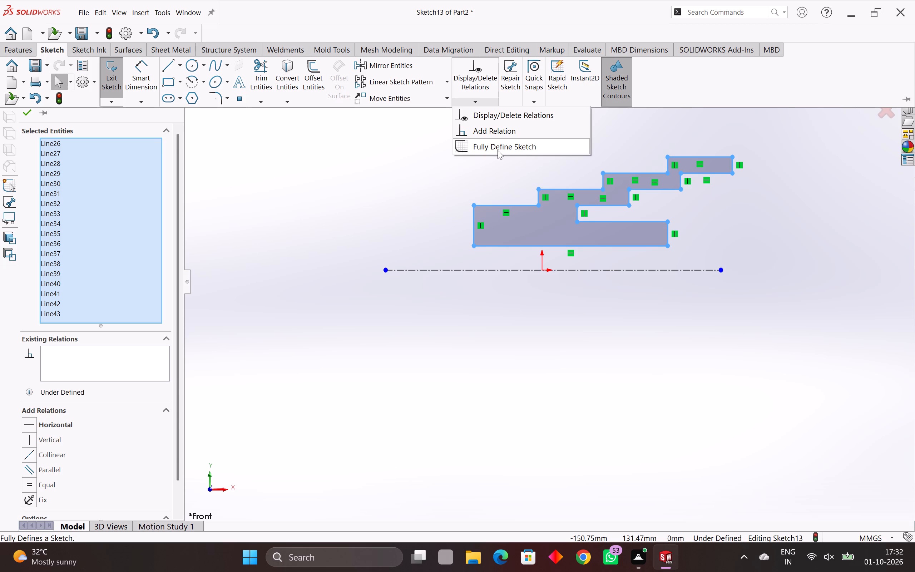
pyautogui.click(498, 150)
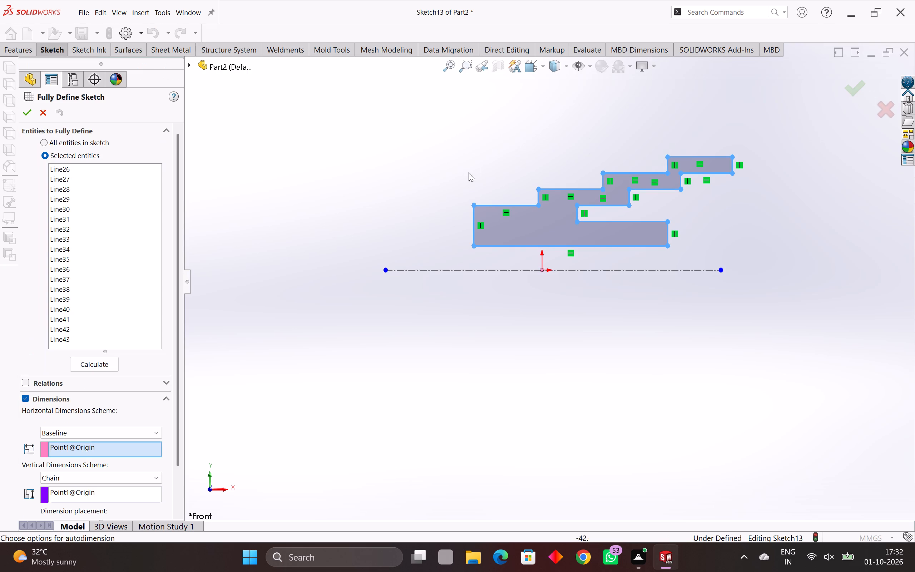
pyautogui.click(94, 366)
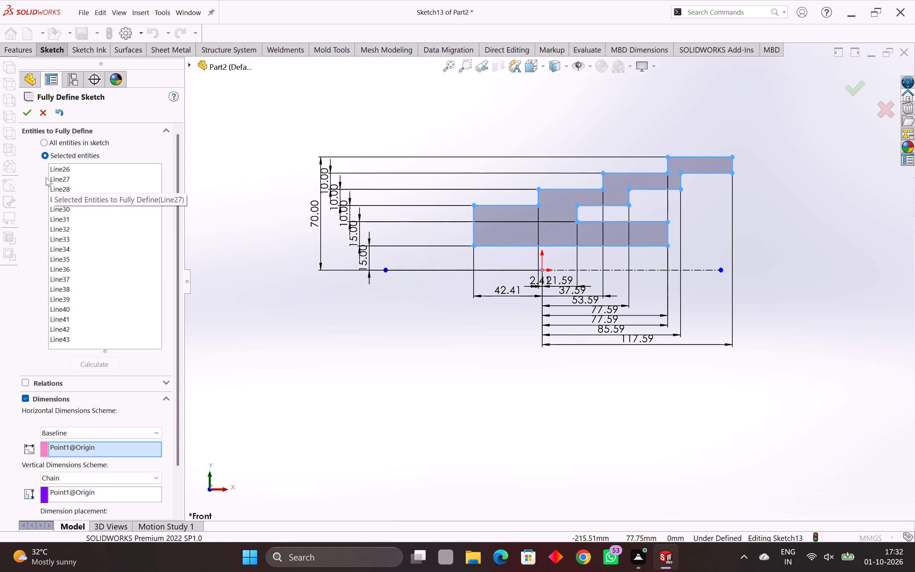
pyautogui.click(34, 115)
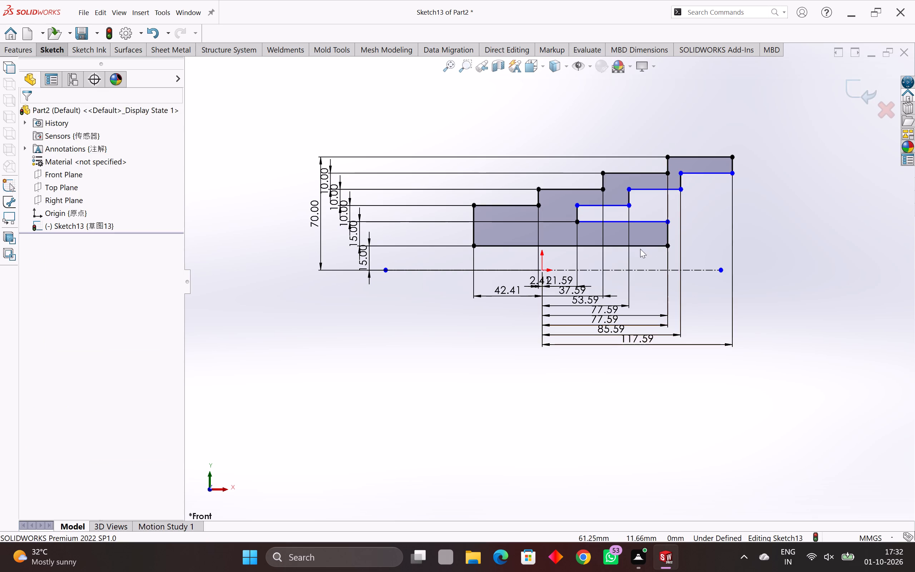
# Examine the inner outline's underdefined lines, its endpoints and the regenerated dimensions around the stepped profile.
pyautogui.scroll(9, 632, 223)
pyautogui.scroll(4, 724, 278)
pyautogui.scroll(3, 659, 265)
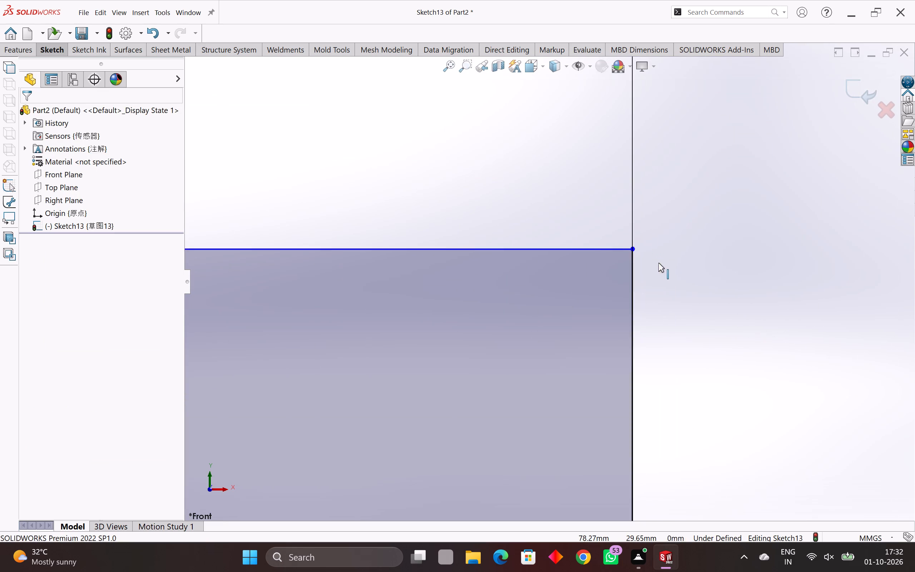
pyautogui.scroll(4, 658, 263)
pyautogui.scroll(-17, 631, 250)
pyautogui.scroll(5, 563, 258)
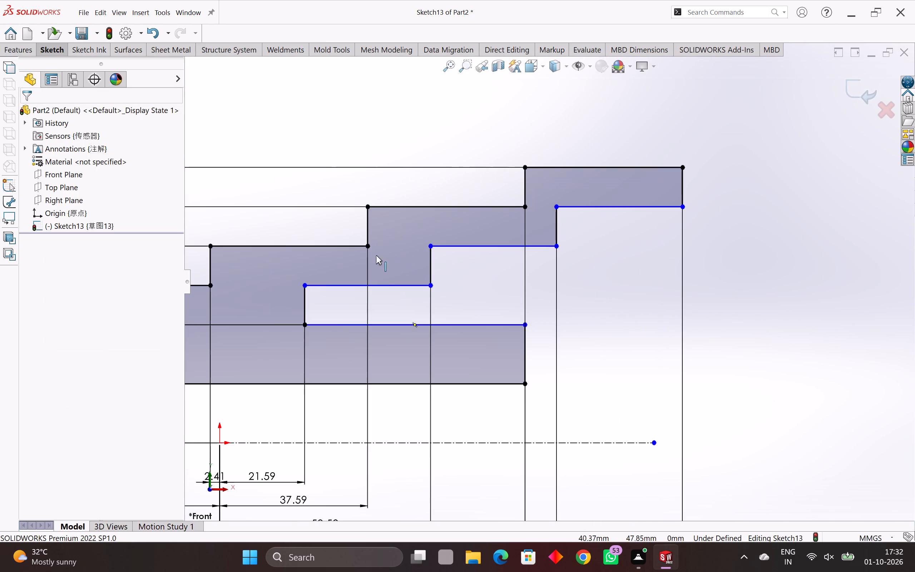
pyautogui.scroll(5, 321, 296)
pyautogui.scroll(5, 377, 291)
pyautogui.scroll(-7, 377, 291)
pyautogui.scroll(1, 433, 286)
pyautogui.scroll(-4, 498, 291)
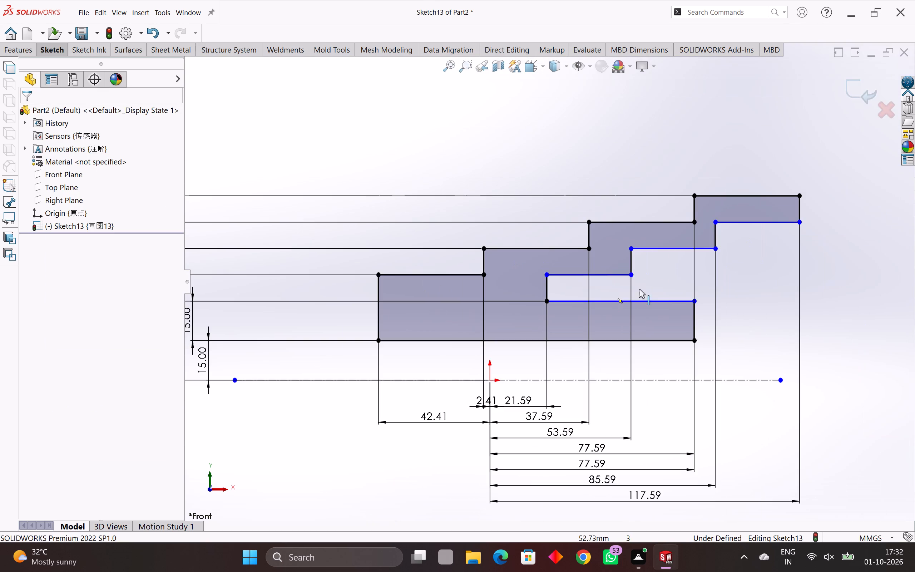
pyautogui.scroll(5, 645, 274)
pyautogui.scroll(3, 594, 212)
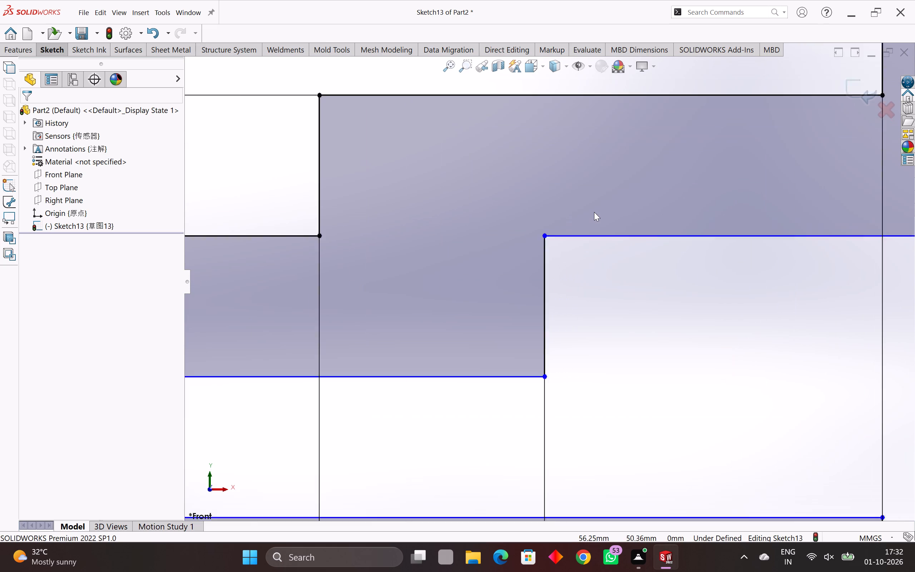
pyautogui.scroll(3, 594, 212)
pyautogui.scroll(-7, 594, 212)
pyautogui.scroll(5, 760, 283)
pyautogui.scroll(-10, 742, 278)
pyautogui.scroll(-3, 668, 292)
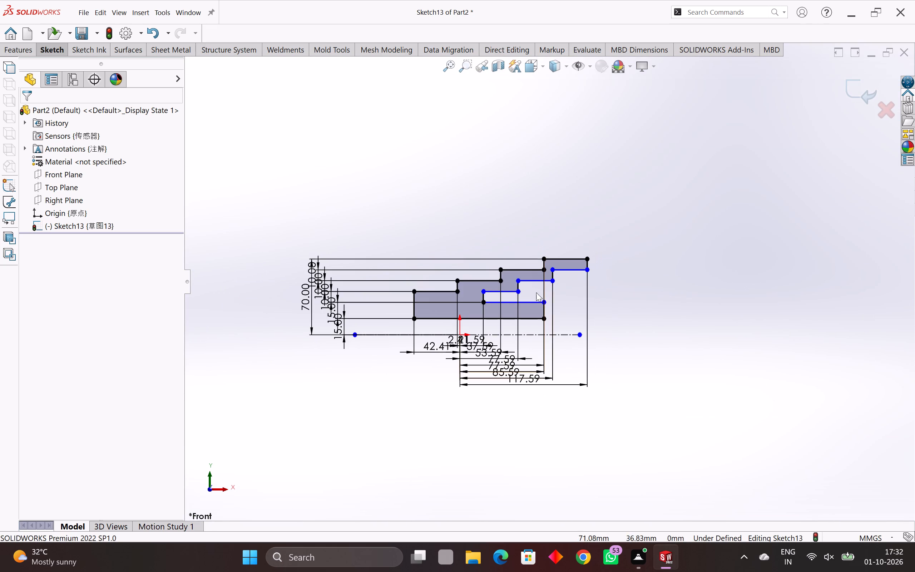
pyautogui.scroll(5, 531, 283)
# Dimension the vertical distance from the profile's long bottom edge to the innermost horizontal step line above the inner slot.
pyautogui.click(54, 45)
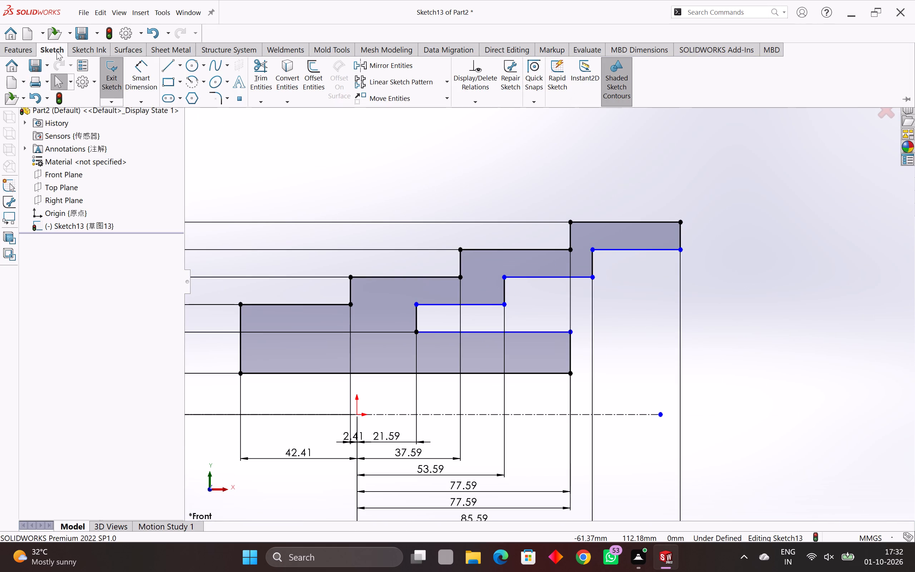
pyautogui.click(145, 75)
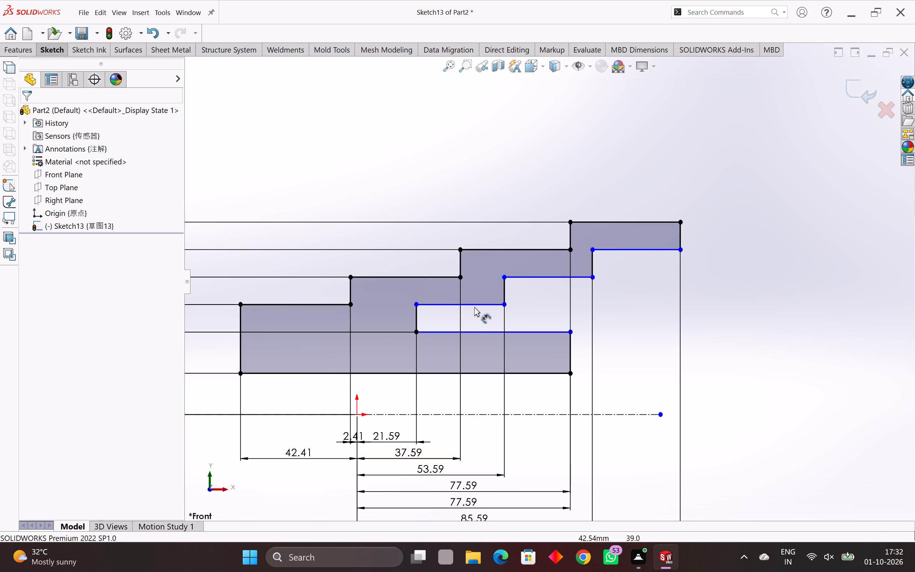
pyautogui.click(476, 302)
pyautogui.click(471, 372)
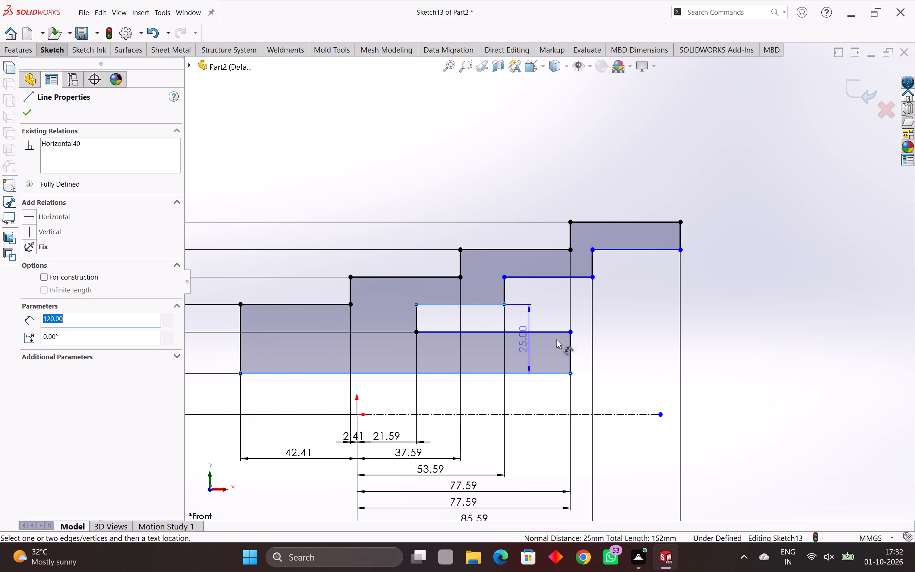
pyautogui.click(764, 356)
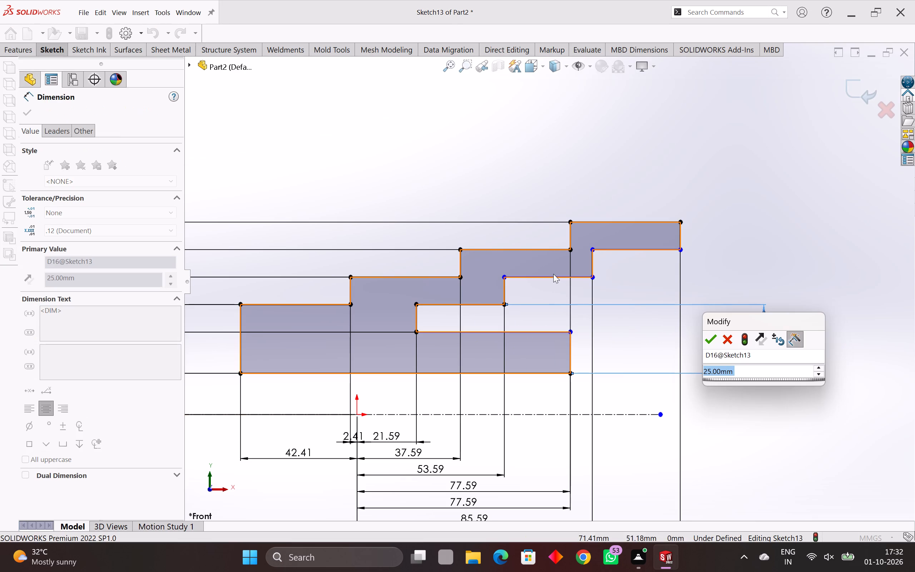
pyautogui.click(553, 274)
pyautogui.scroll(-2, 572, 283)
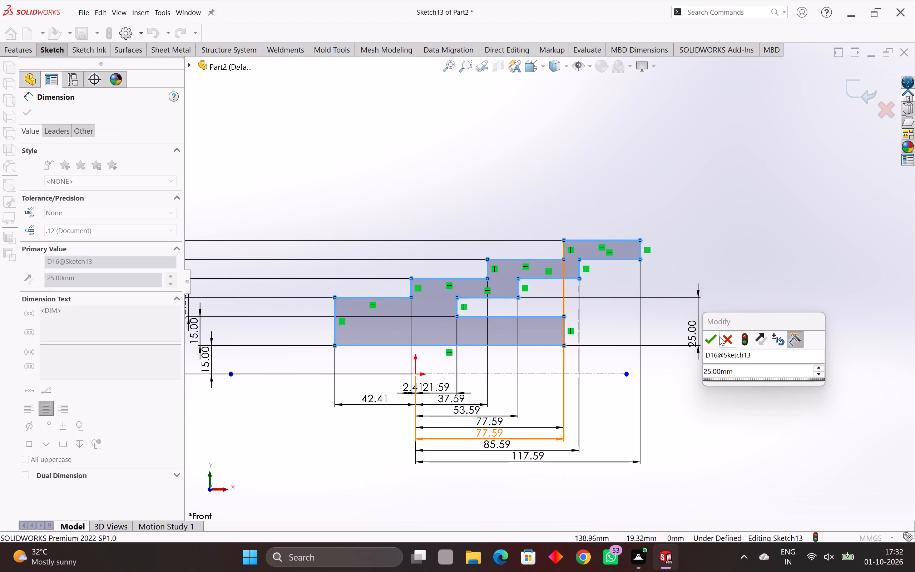
pyautogui.click(722, 337)
pyautogui.scroll(3, 591, 312)
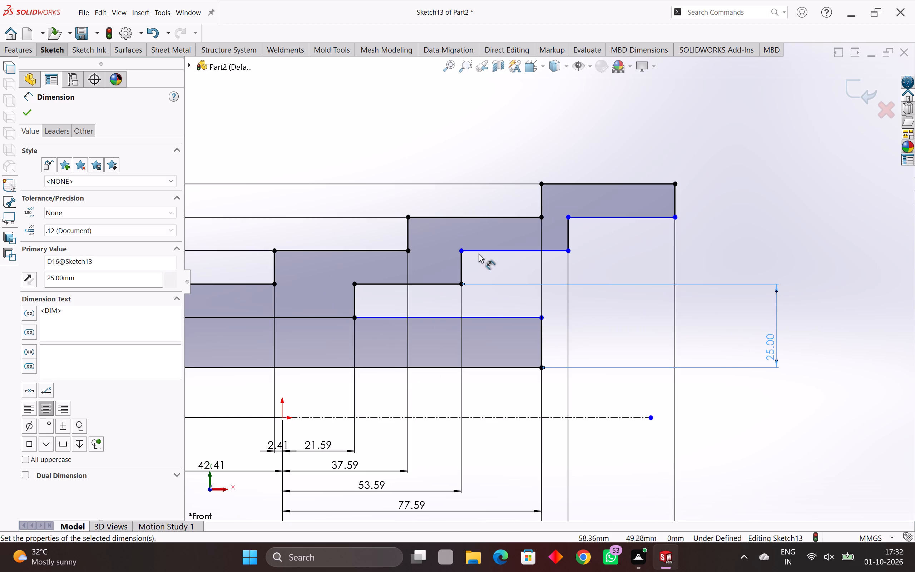
# Dimension the vertical distance from the profile's long bottom edge to the inner outline's middle horizontal step line.
pyautogui.click(498, 250)
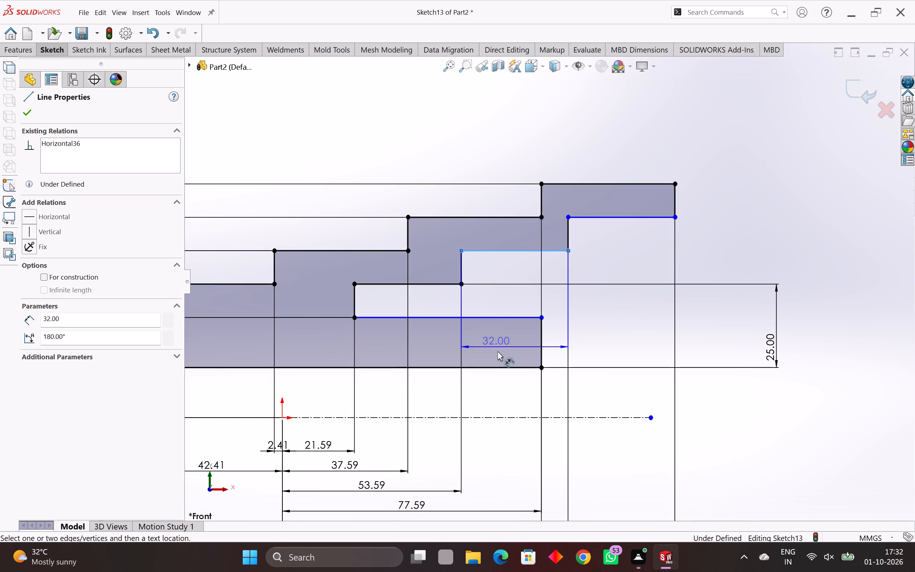
pyautogui.click(504, 368)
pyautogui.click(802, 324)
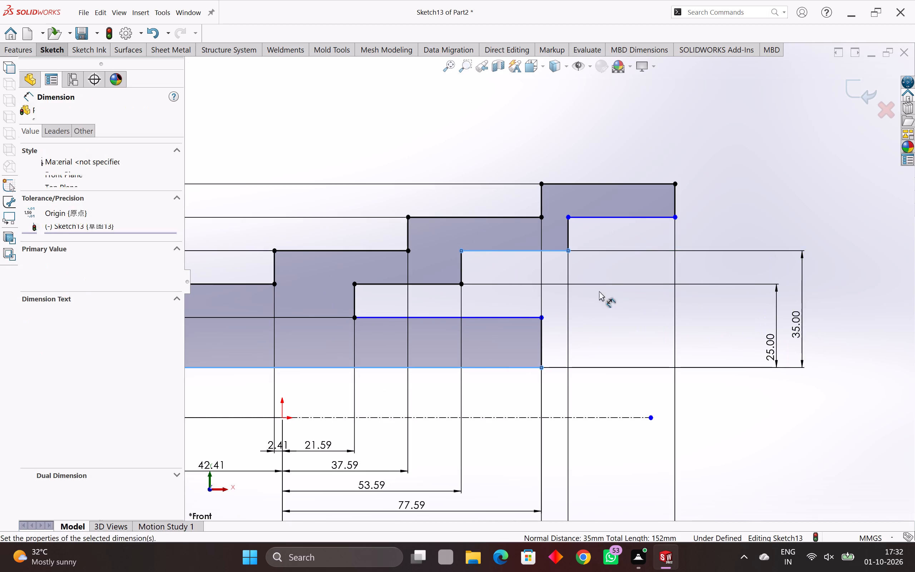
pyautogui.click(599, 218)
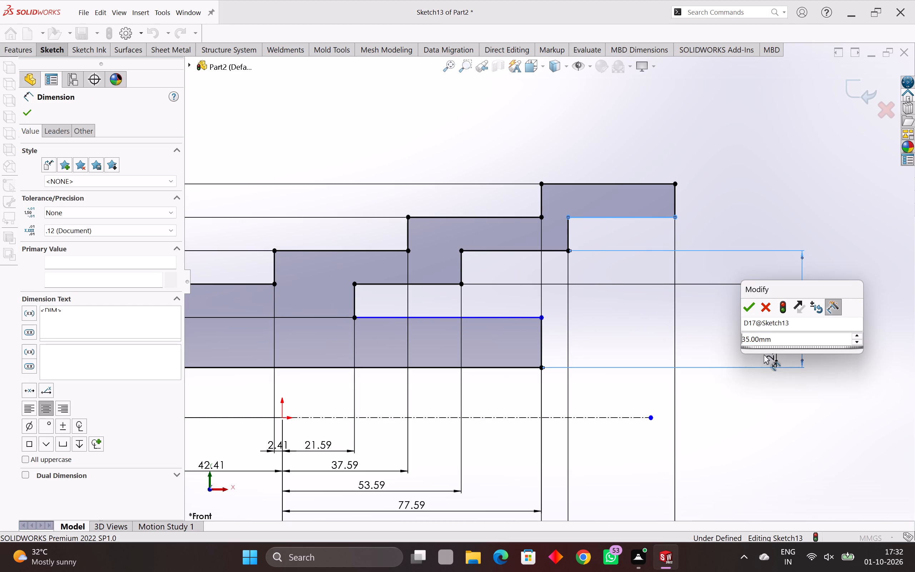
pyautogui.click(749, 313)
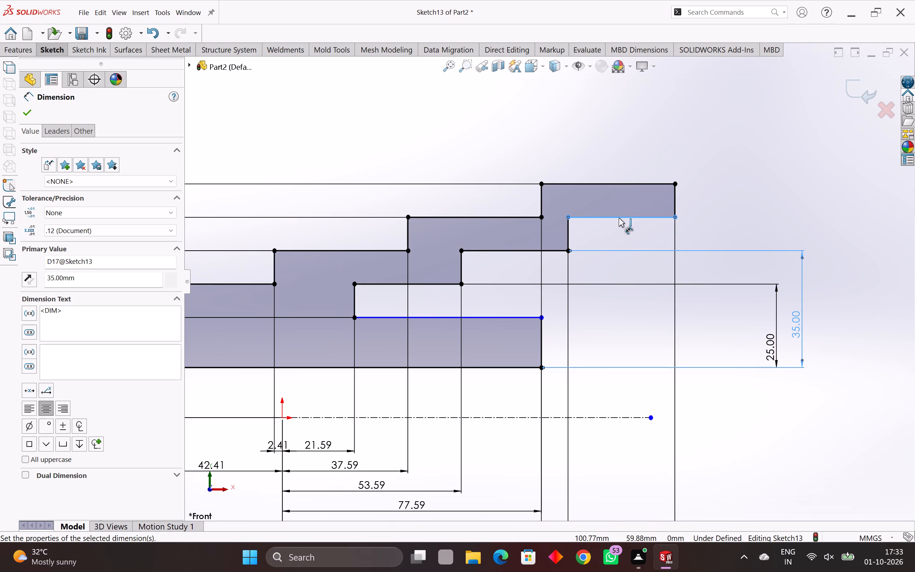
# Dimension the vertical distance between the inner outline's outermost horizontal step line and the slot's lower line.
pyautogui.click(618, 215)
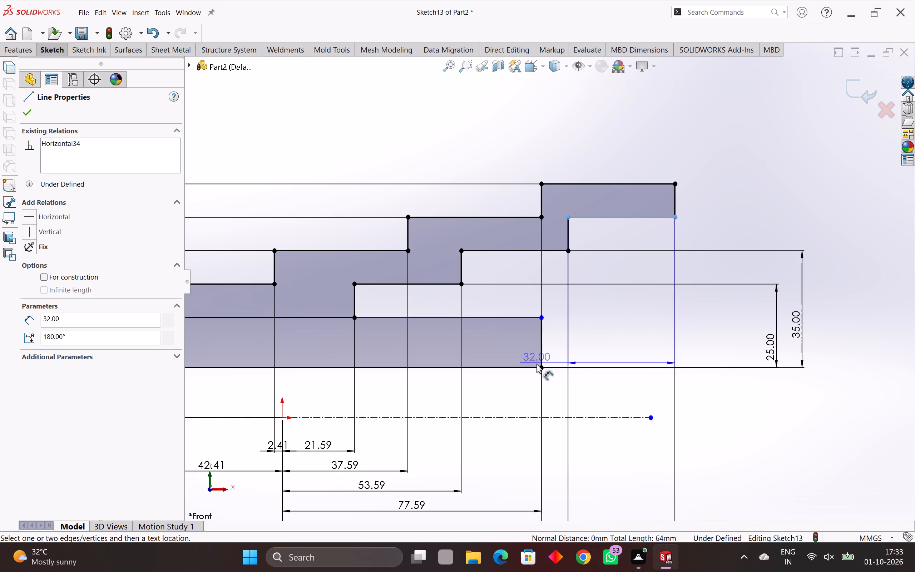
pyautogui.click(543, 364)
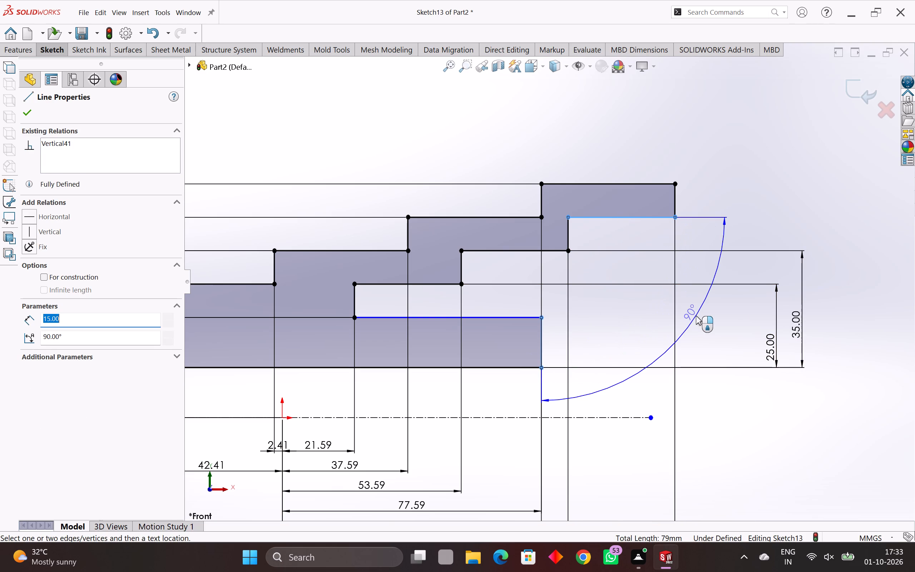
pyautogui.press('Escape')
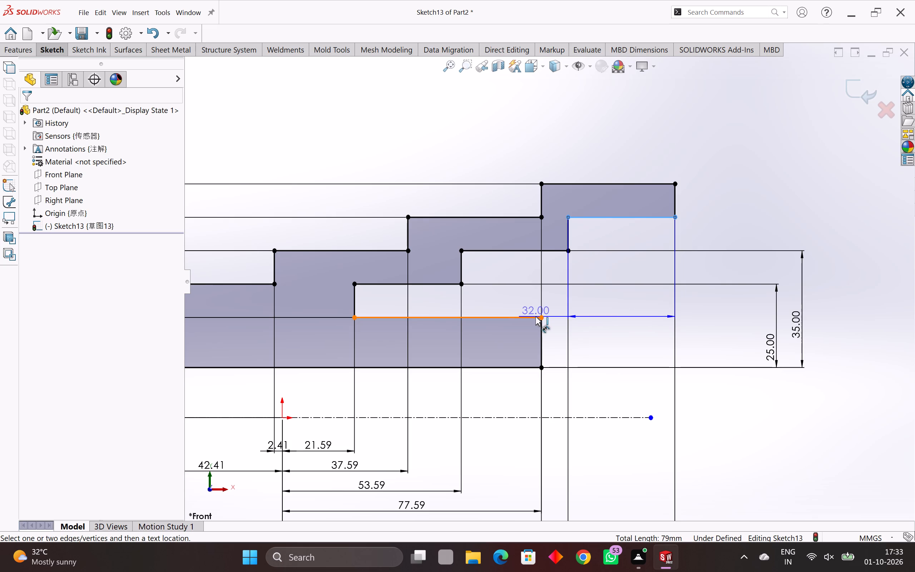
pyautogui.click(519, 317)
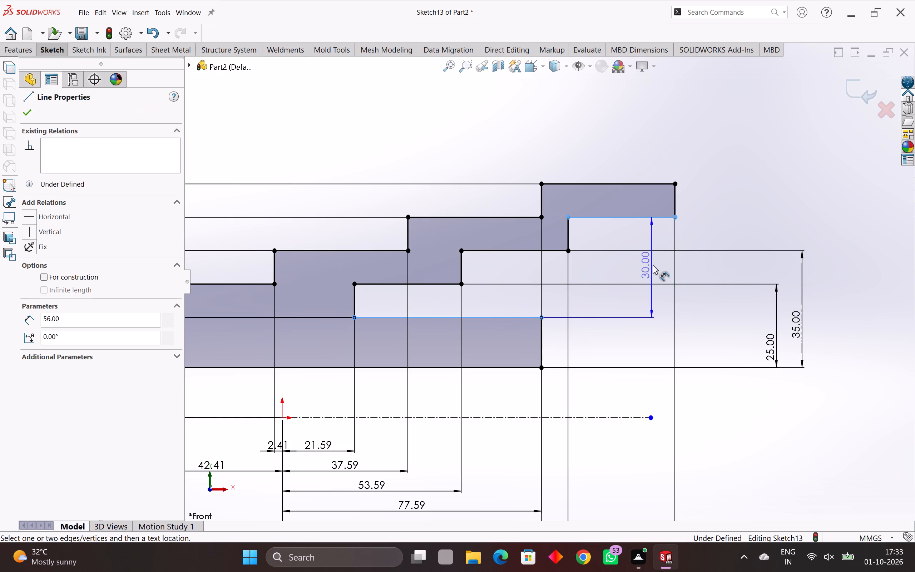
pyautogui.click(809, 264)
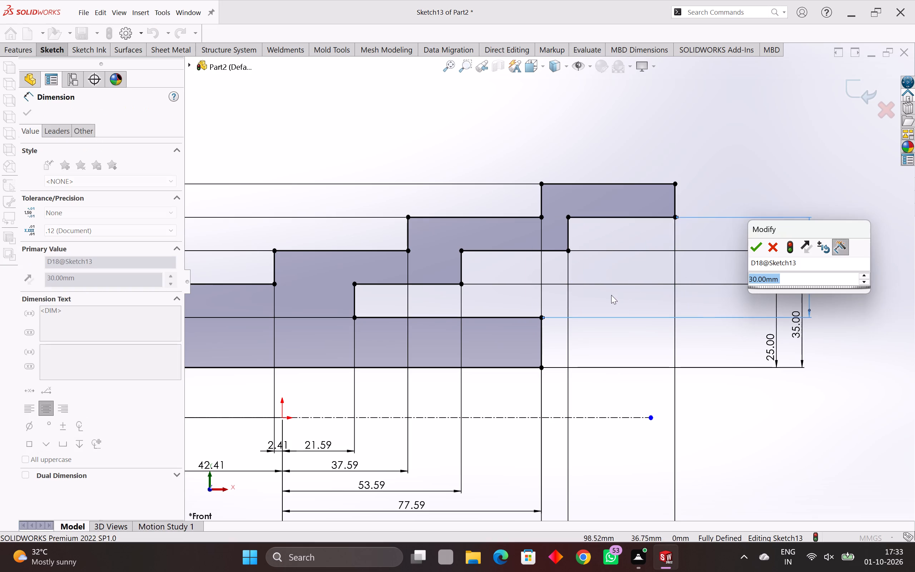
pyautogui.scroll(-4, 611, 295)
pyautogui.scroll(2, 582, 340)
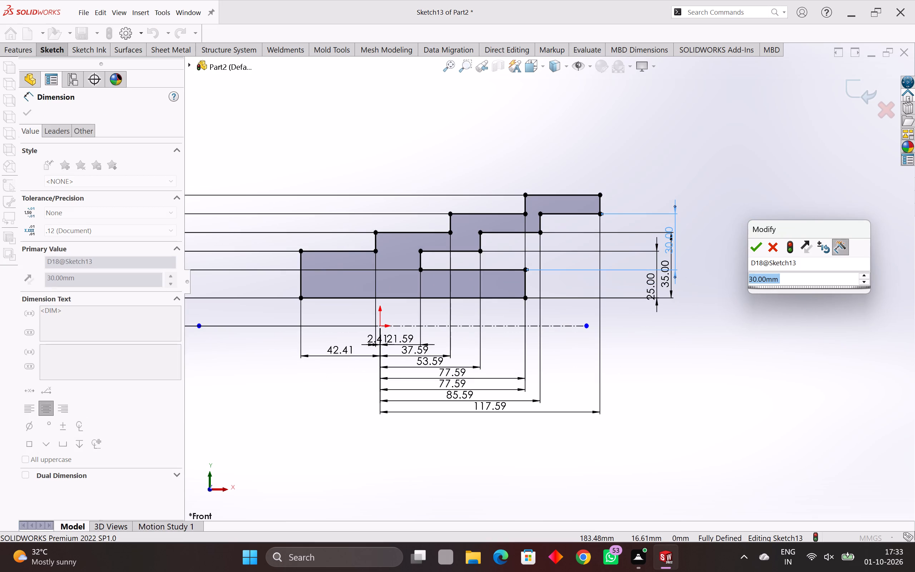
pyautogui.click(776, 253)
pyautogui.scroll(-3, 719, 296)
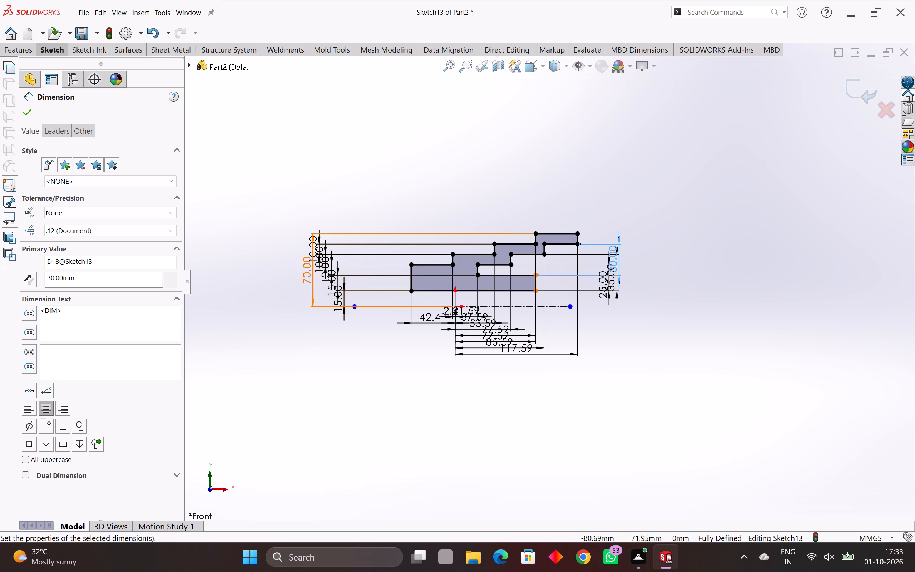
pyautogui.click(30, 113)
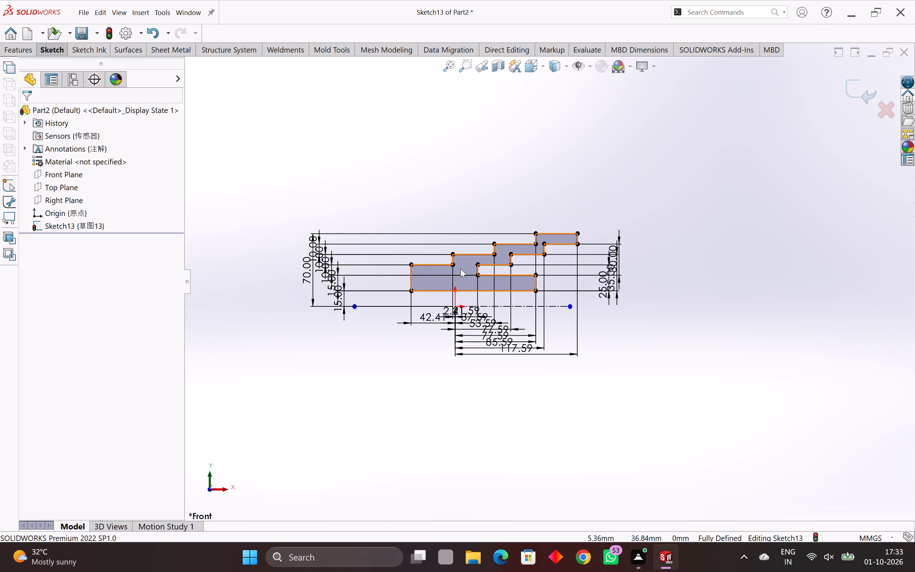
# Revolve the closed stepped profile 360 degrees about the horizontal centerline as a Revolved Boss/Base.
pyautogui.scroll(2, 460, 268)
pyautogui.scroll(2, 490, 310)
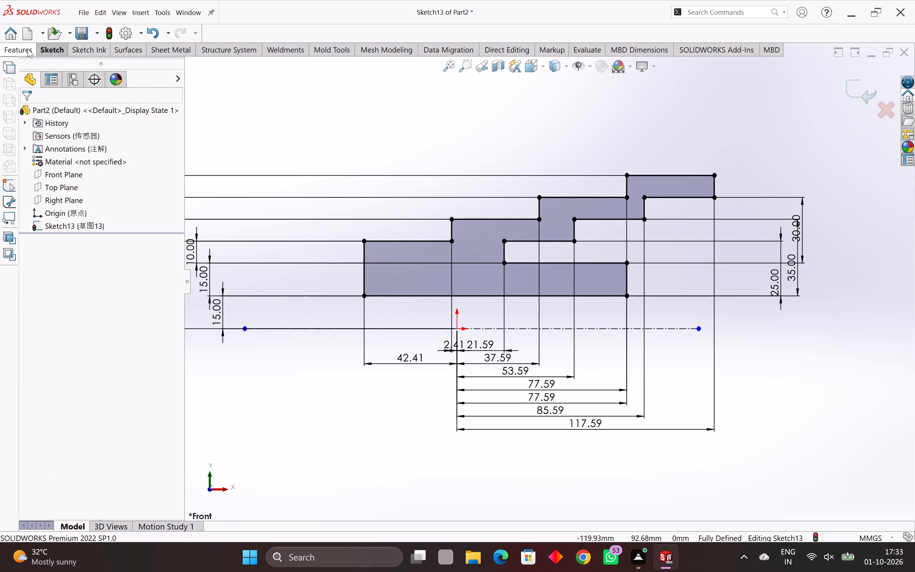
pyautogui.click(28, 49)
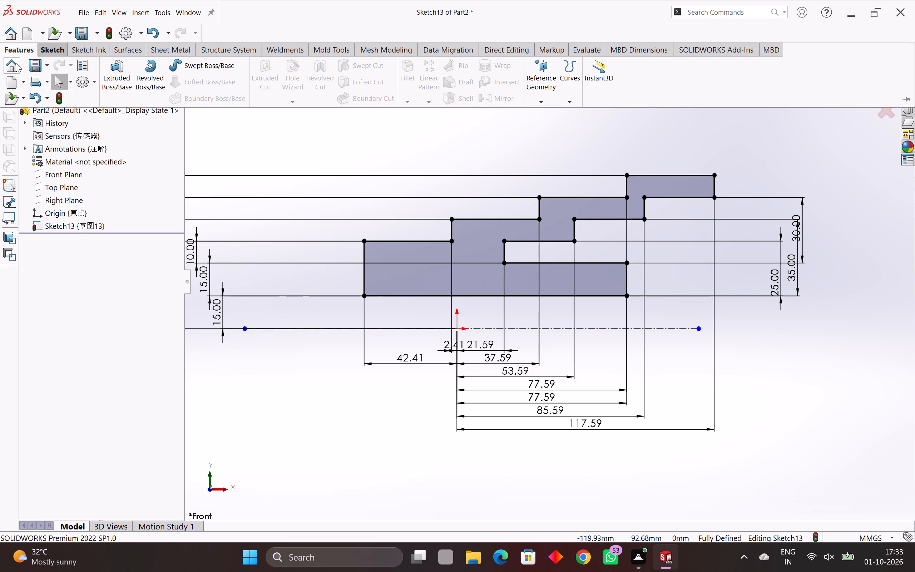
pyautogui.click(19, 51)
pyautogui.click(48, 53)
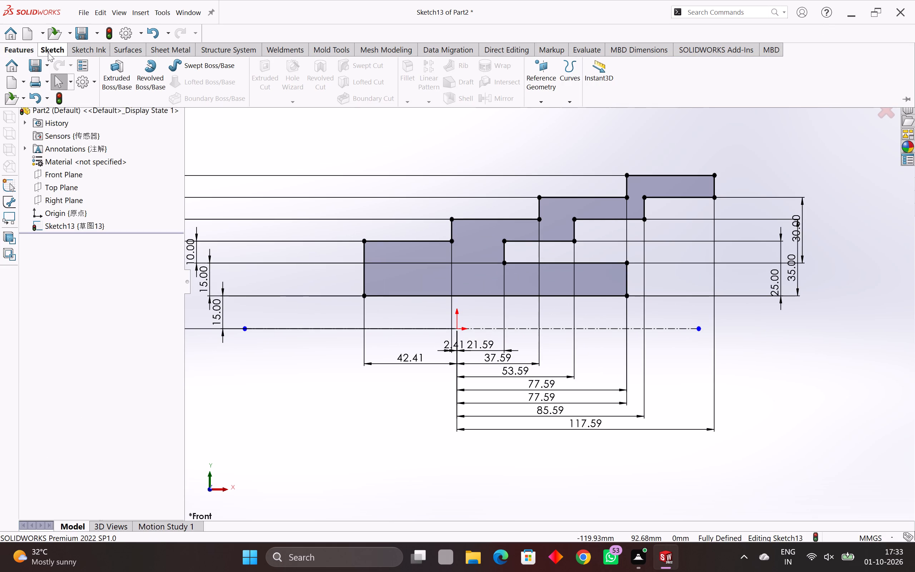
pyautogui.click(17, 49)
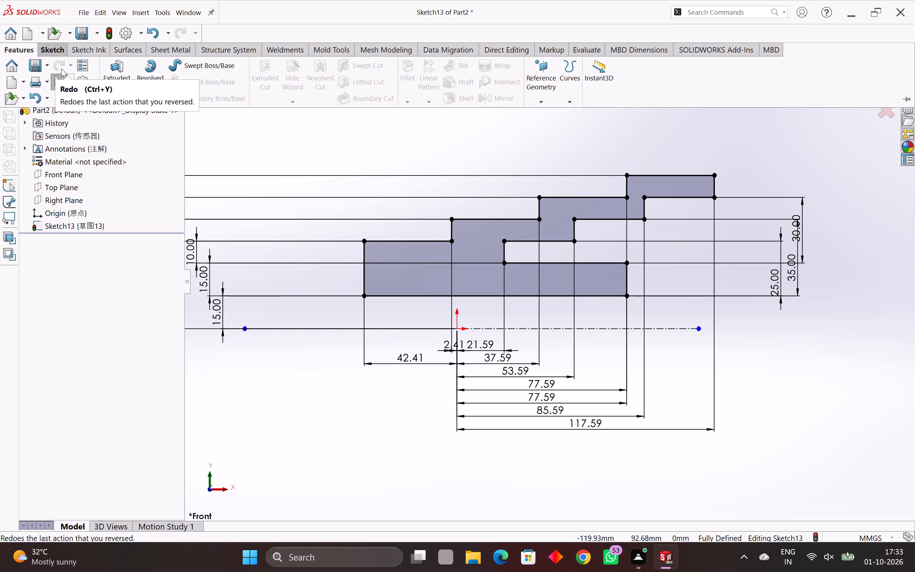
pyautogui.click(151, 76)
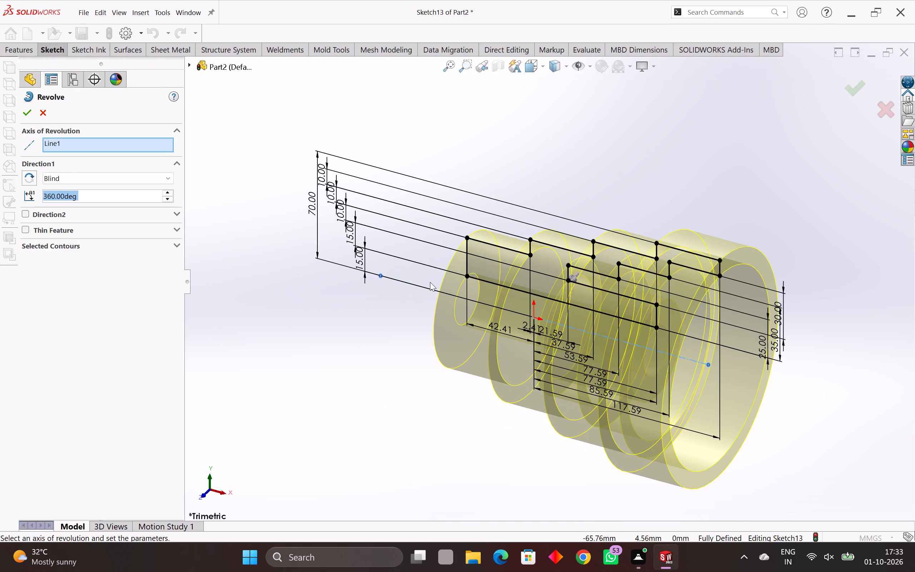
pyautogui.click(29, 113)
# Examine the revolved solid's outer steps, stepped inner cavity and central bore from several directions.
pyautogui.scroll(-1, 356, 200)
pyautogui.moveTo(355, 200); pyautogui.dragTo(431, 272, button='middle')
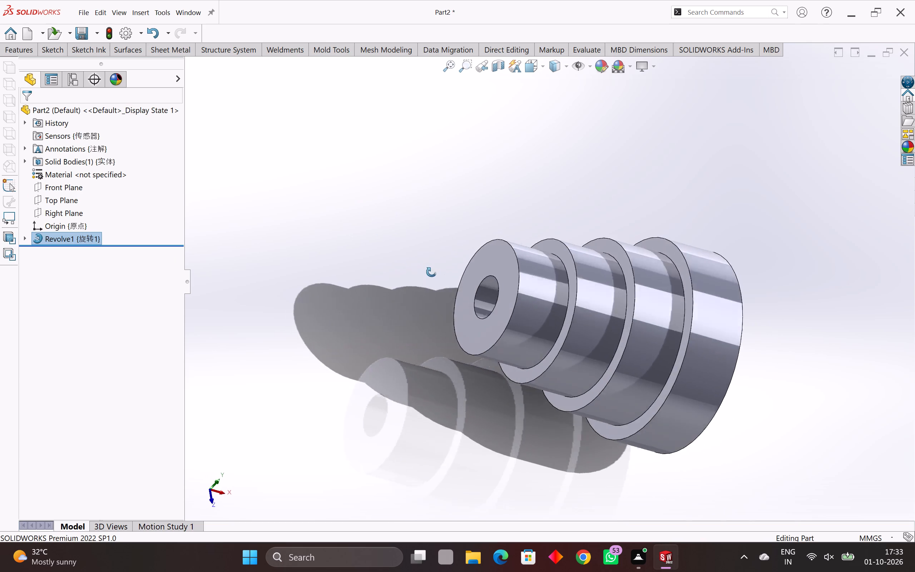
pyautogui.moveTo(431, 272); pyautogui.dragTo(711, 293, button='middle')
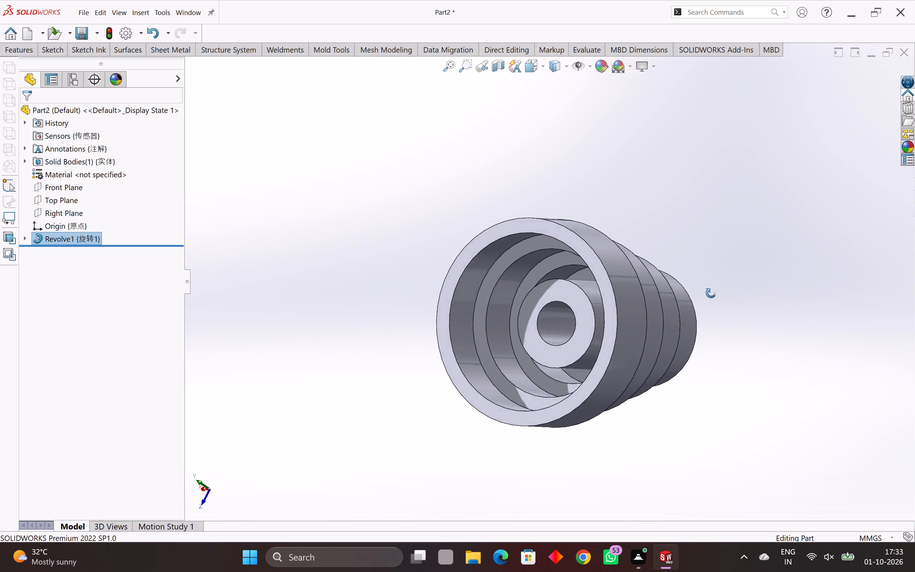
pyautogui.moveTo(711, 293); pyautogui.dragTo(686, 480, button='middle')
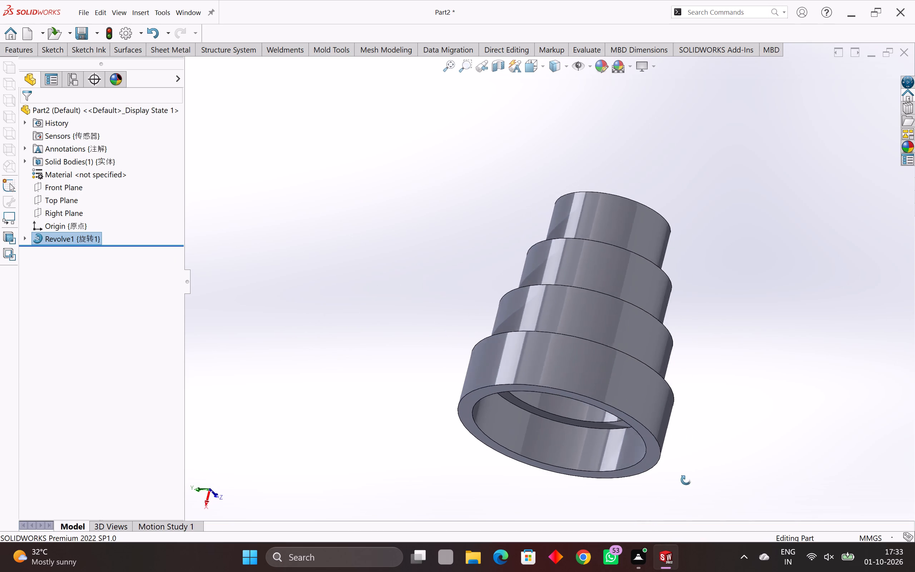
pyautogui.moveTo(686, 480); pyautogui.dragTo(394, 275, button='middle')
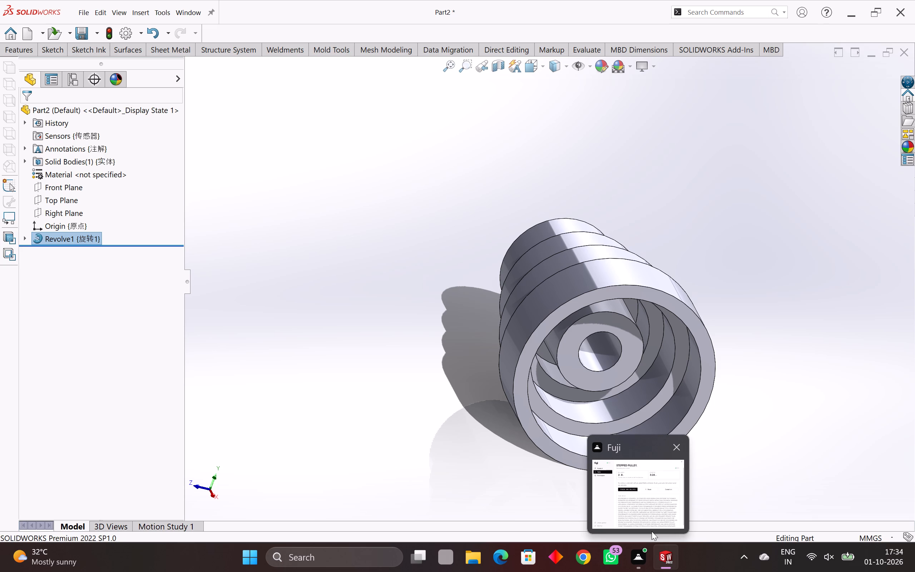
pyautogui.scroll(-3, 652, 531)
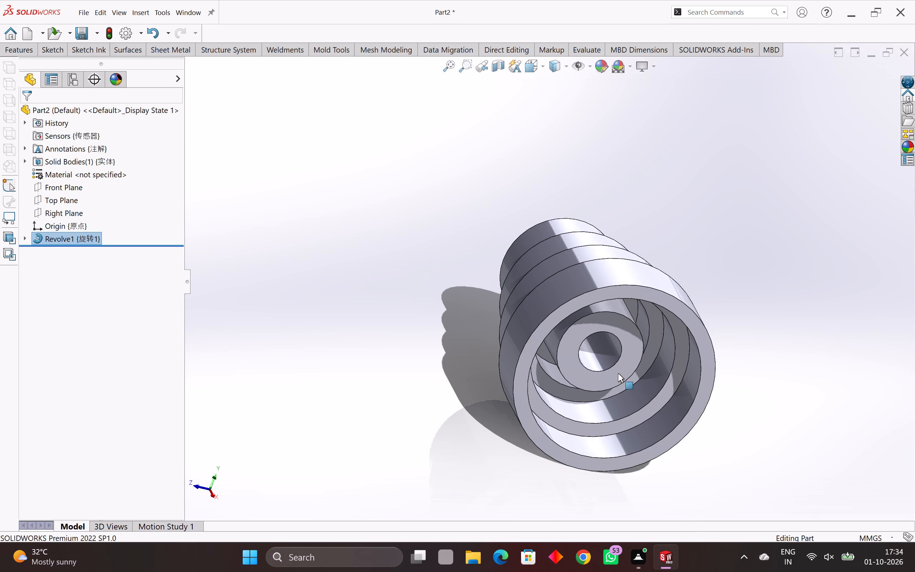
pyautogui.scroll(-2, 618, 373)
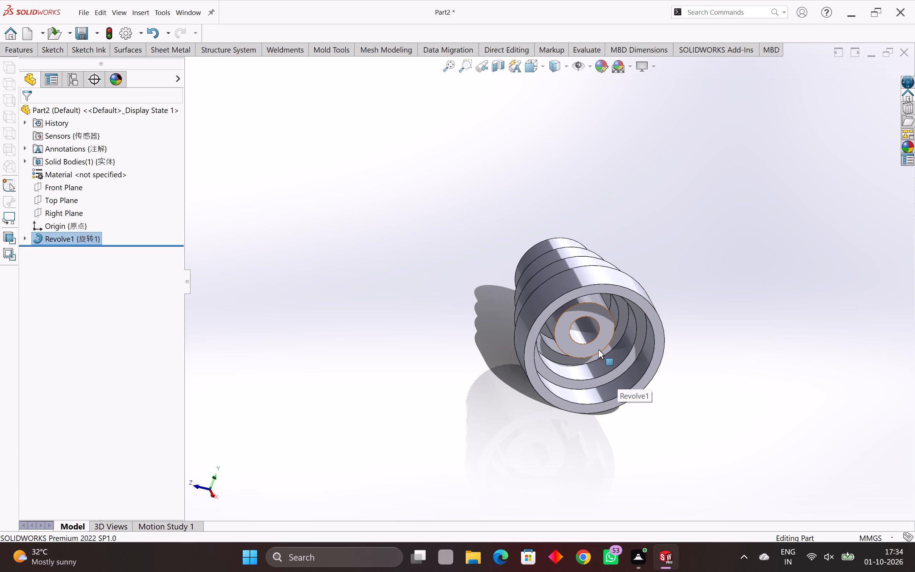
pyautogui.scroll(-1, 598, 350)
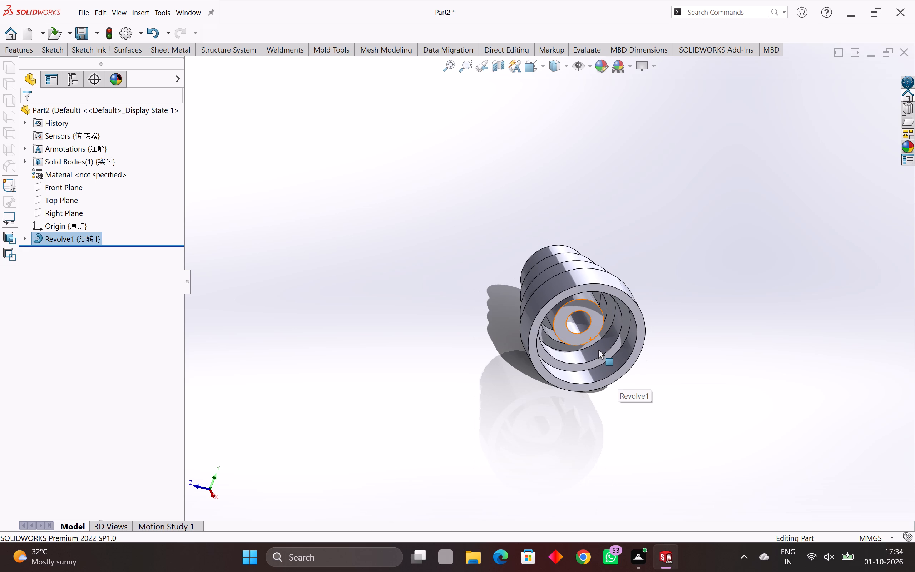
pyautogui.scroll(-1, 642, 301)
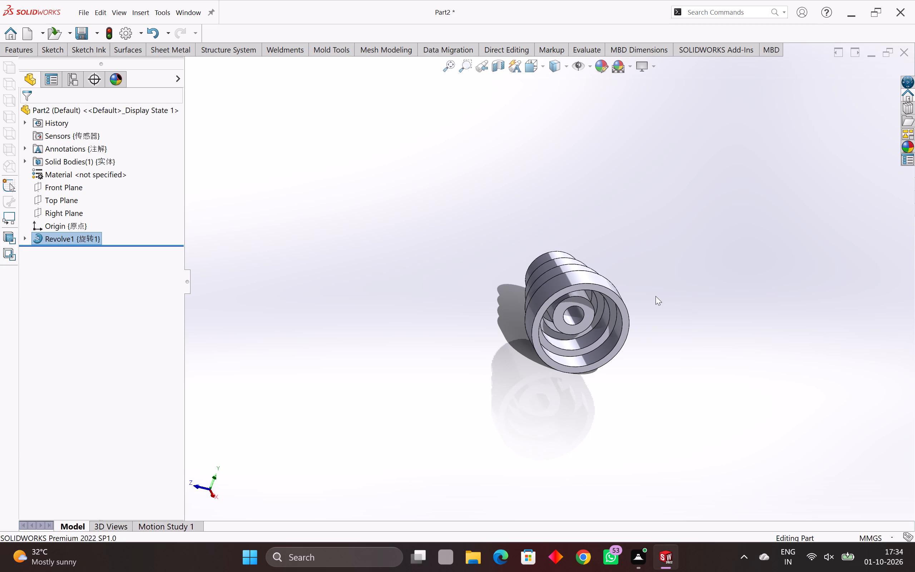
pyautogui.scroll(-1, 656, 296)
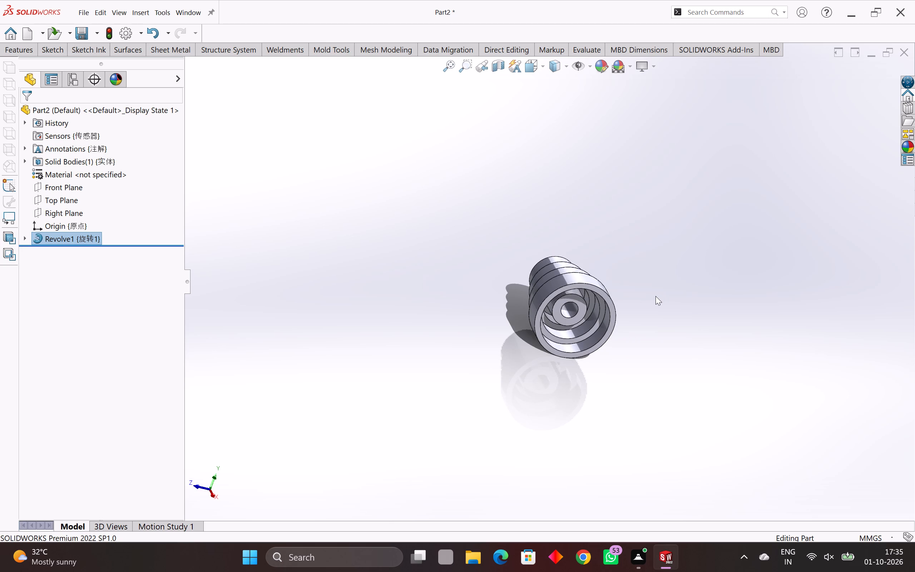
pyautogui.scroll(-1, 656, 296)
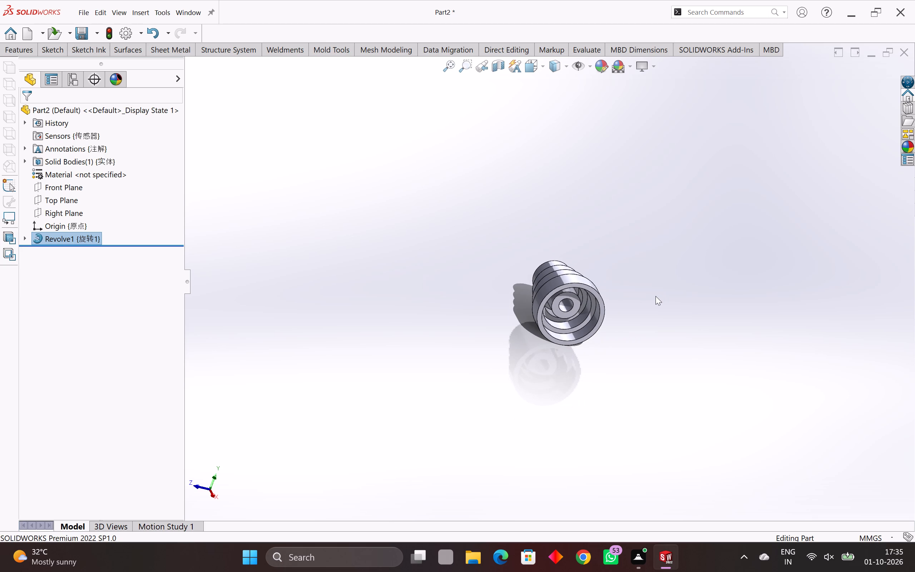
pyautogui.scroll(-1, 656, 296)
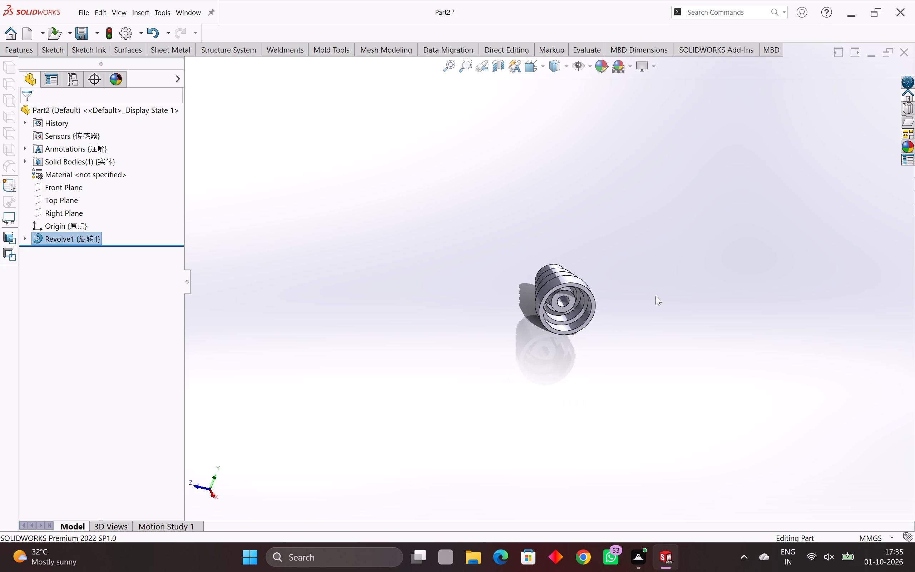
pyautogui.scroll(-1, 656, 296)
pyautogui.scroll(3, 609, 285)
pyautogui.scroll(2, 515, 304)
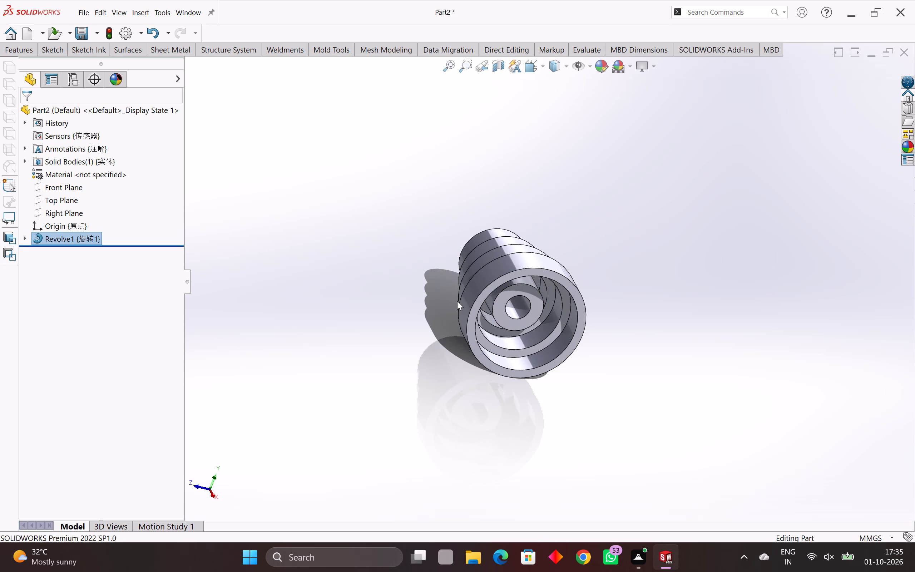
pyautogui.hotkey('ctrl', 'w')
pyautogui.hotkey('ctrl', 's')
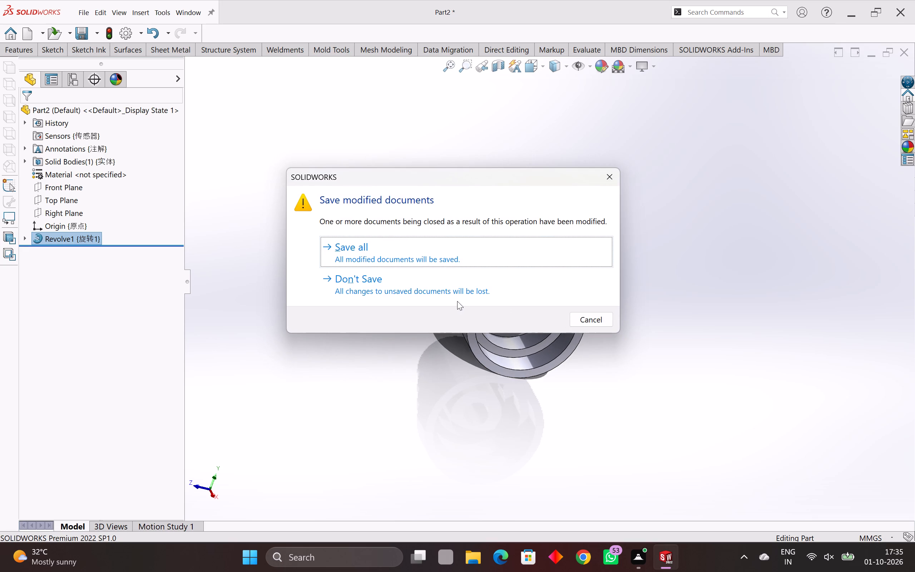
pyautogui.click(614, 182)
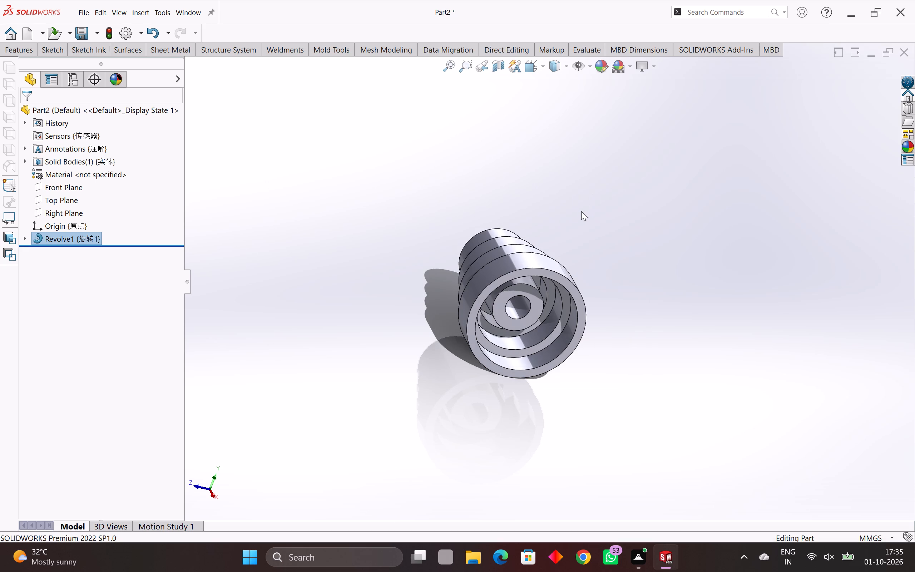
# Save the revolved pulley part in the Documents folder as a SOLIDWORKS Part named "11838 OCT 1(2)".
pyautogui.hotkey('ctrl', 's')
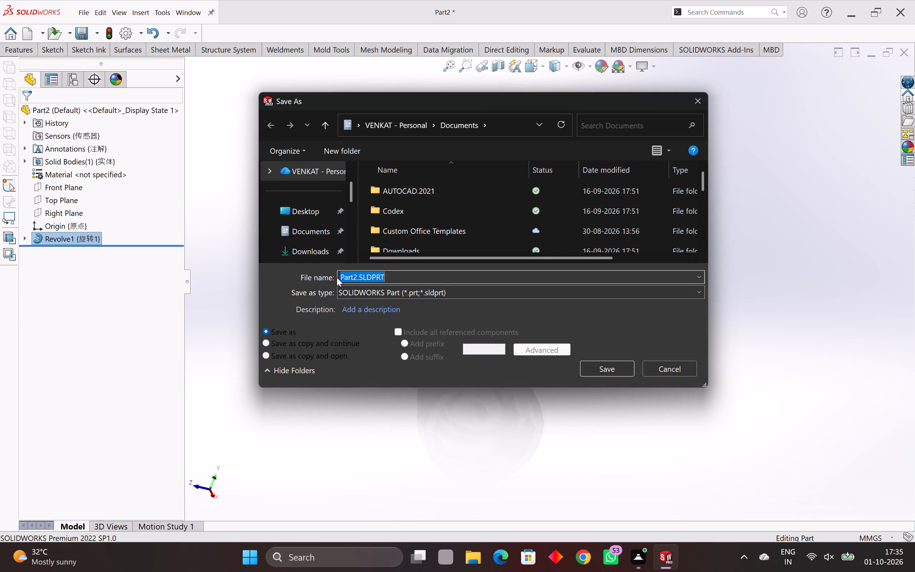
pyautogui.click(353, 276)
pyautogui.moveTo(355, 276); pyautogui.dragTo(333, 276)
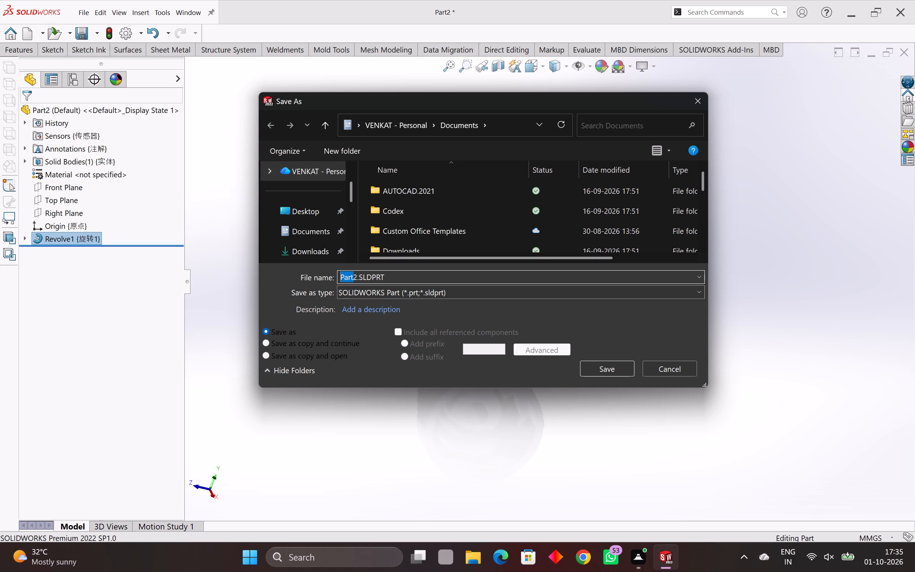
pyautogui.moveTo(333, 276); pyautogui.dragTo(326, 276)
pyautogui.moveTo(355, 277); pyautogui.dragTo(323, 276)
pyautogui.moveTo(323, 276); pyautogui.dragTo(322, 276)
pyautogui.moveTo(396, 275); pyautogui.dragTo(328, 268)
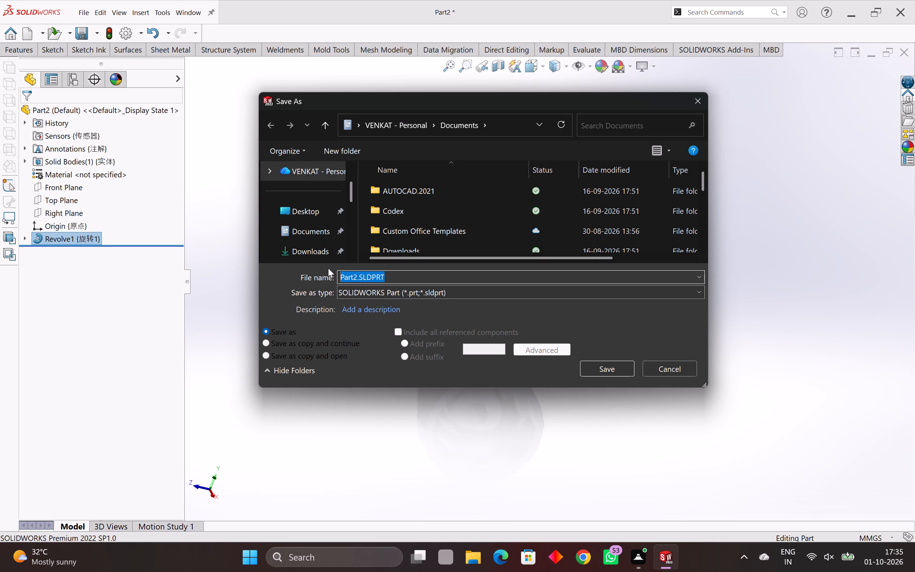
pyautogui.write('OCT')
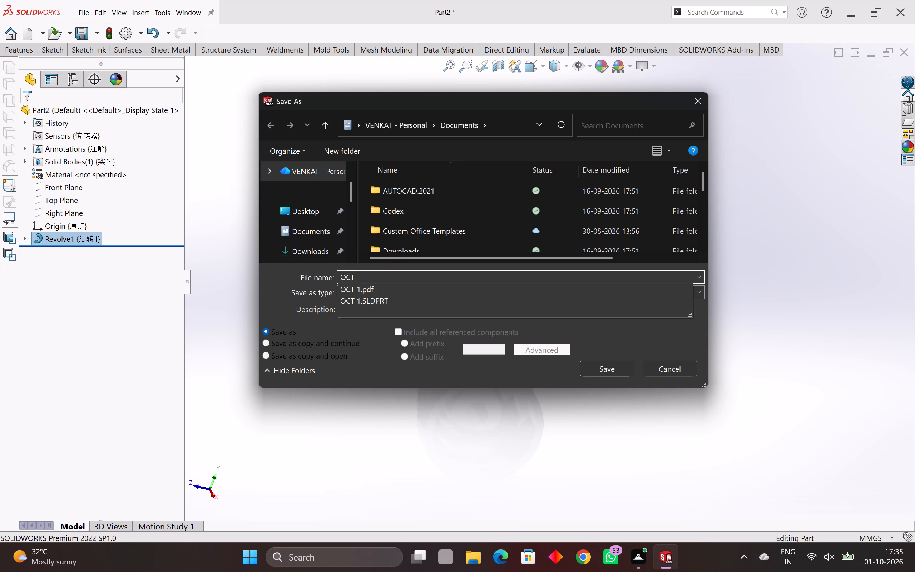
pyautogui.press('space')
pyautogui.press('1')
pyautogui.hotkey('shift', '(')
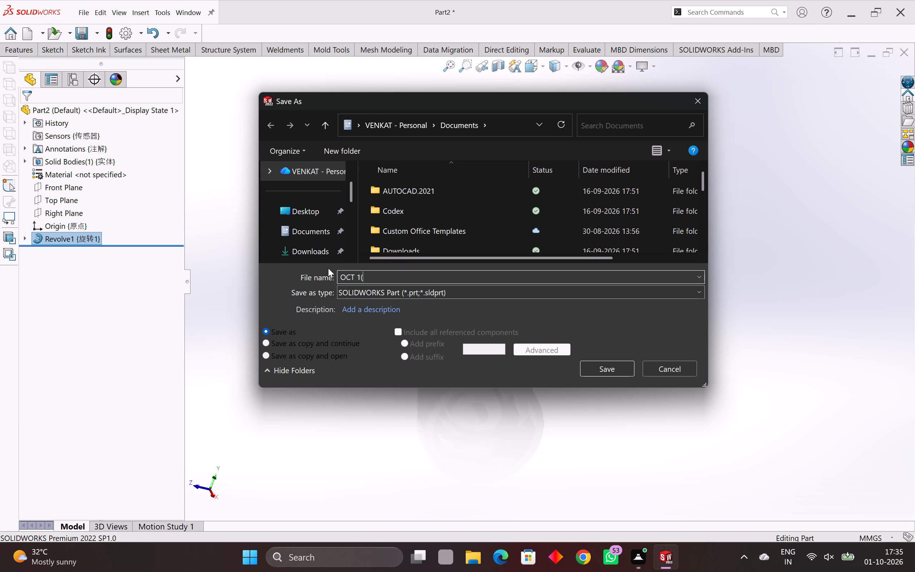
pyautogui.press('2')
pyautogui.hotkey('shift', ')')
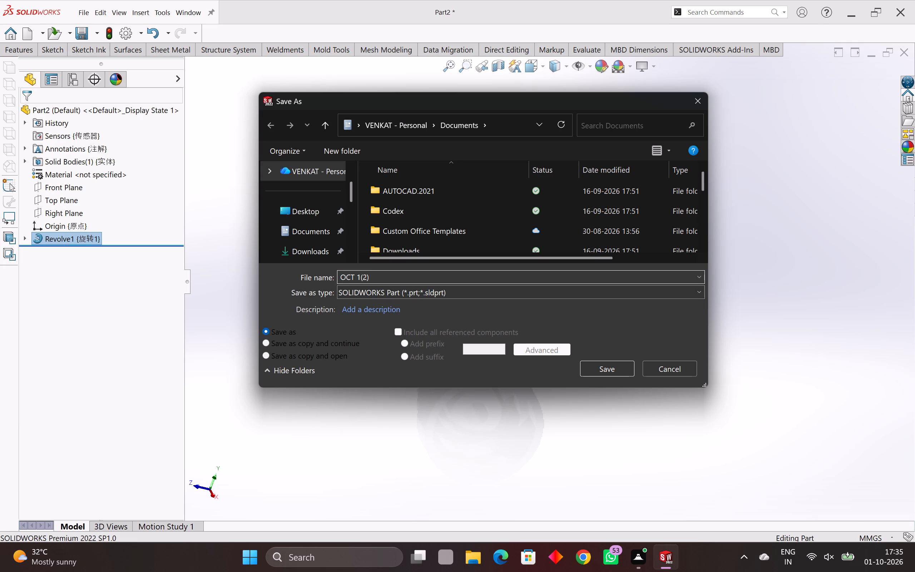
pyautogui.click(339, 275)
pyautogui.write('11838')
pyautogui.press('space')
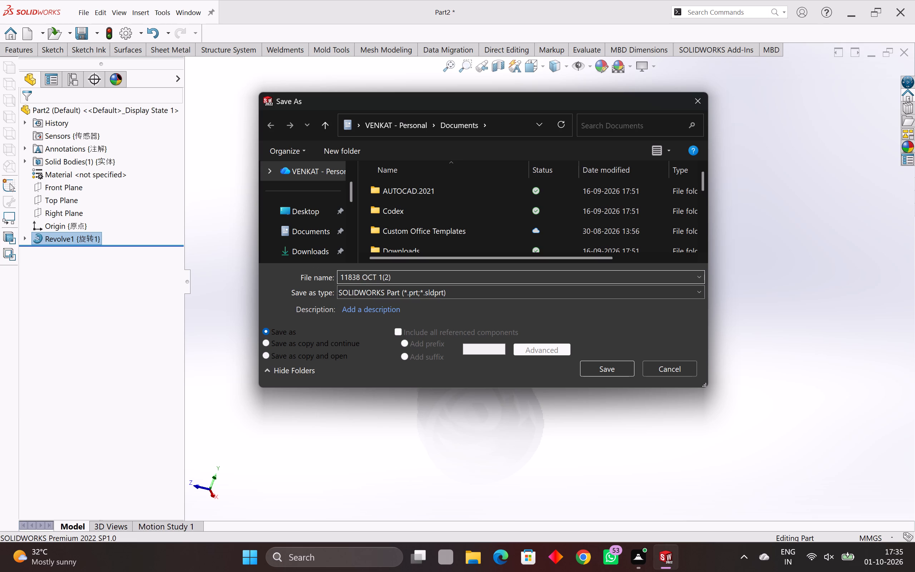
pyautogui.press('Return')
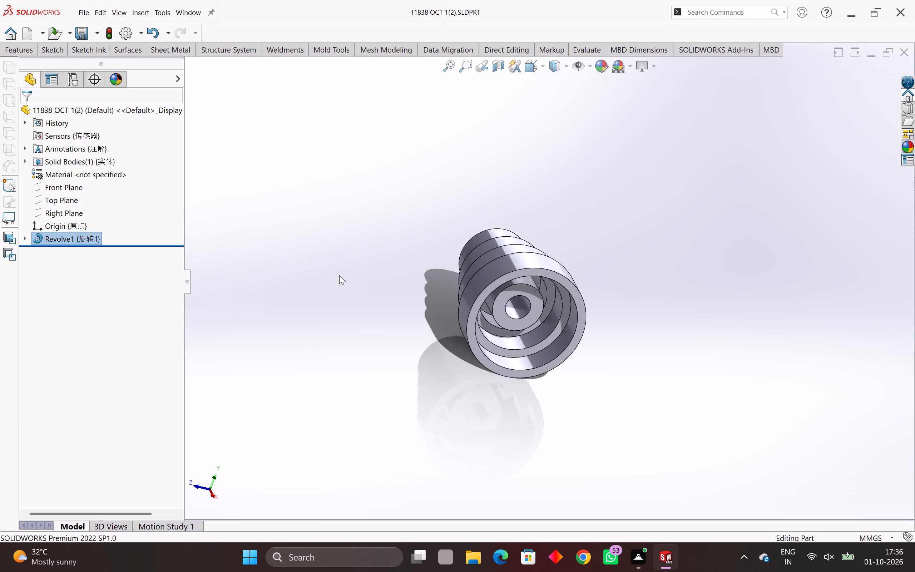
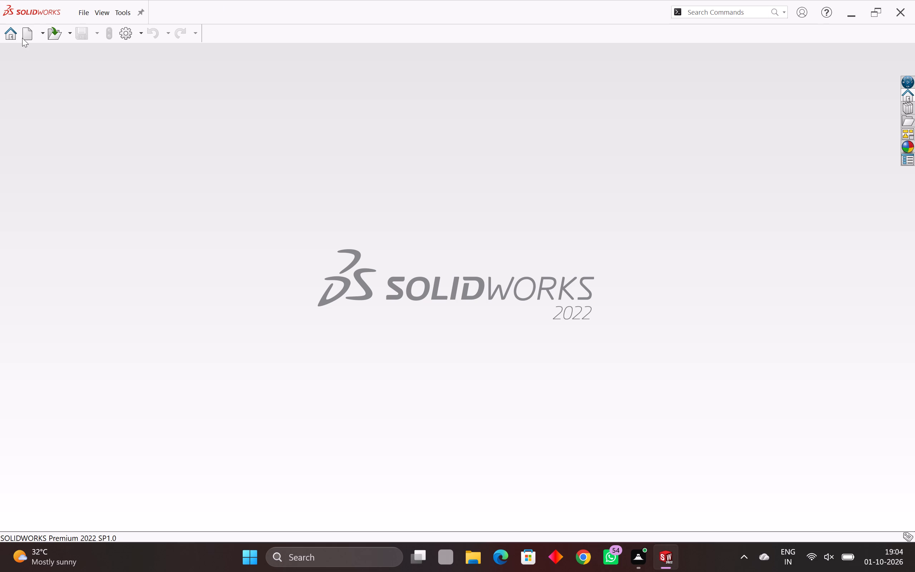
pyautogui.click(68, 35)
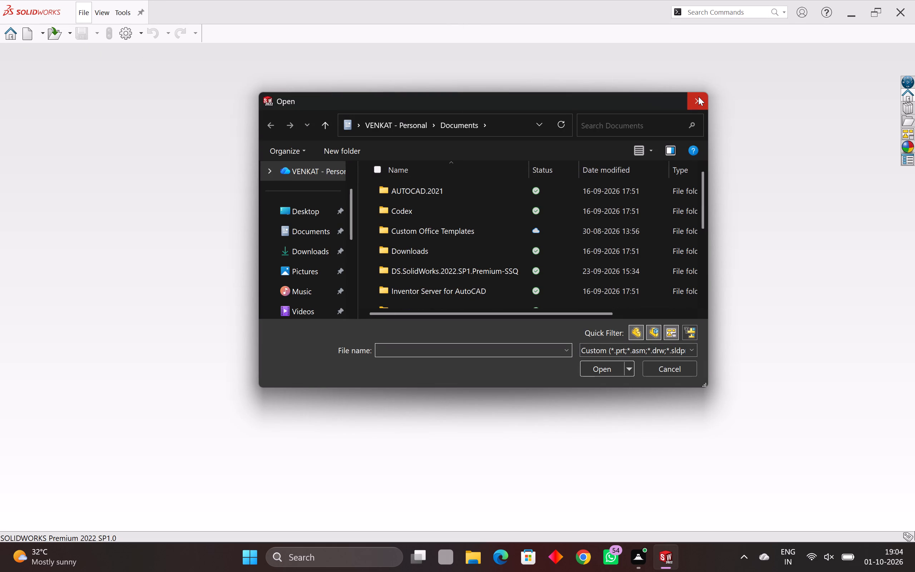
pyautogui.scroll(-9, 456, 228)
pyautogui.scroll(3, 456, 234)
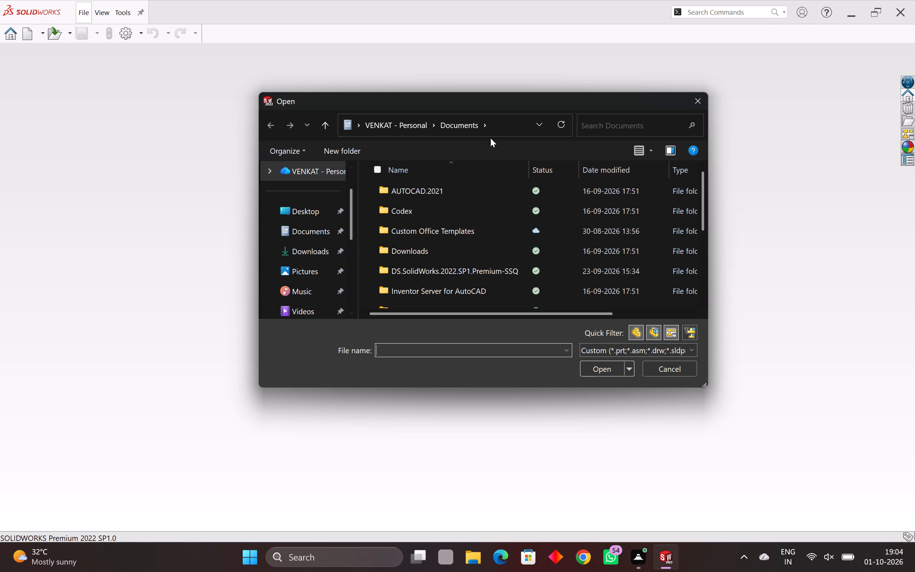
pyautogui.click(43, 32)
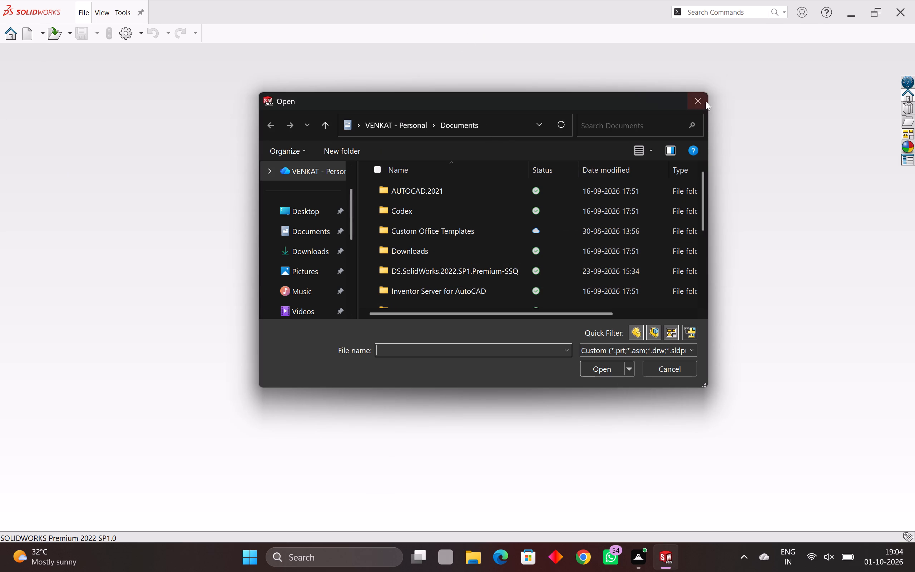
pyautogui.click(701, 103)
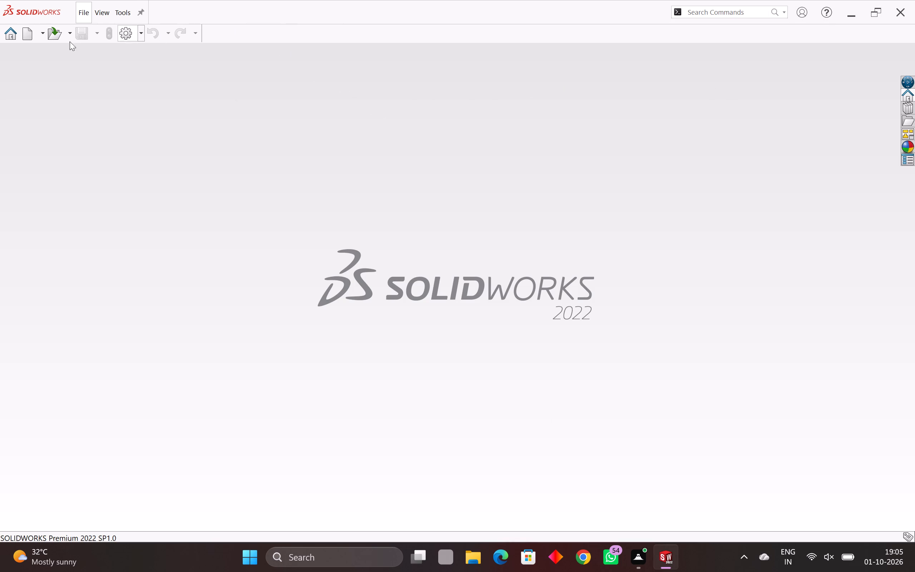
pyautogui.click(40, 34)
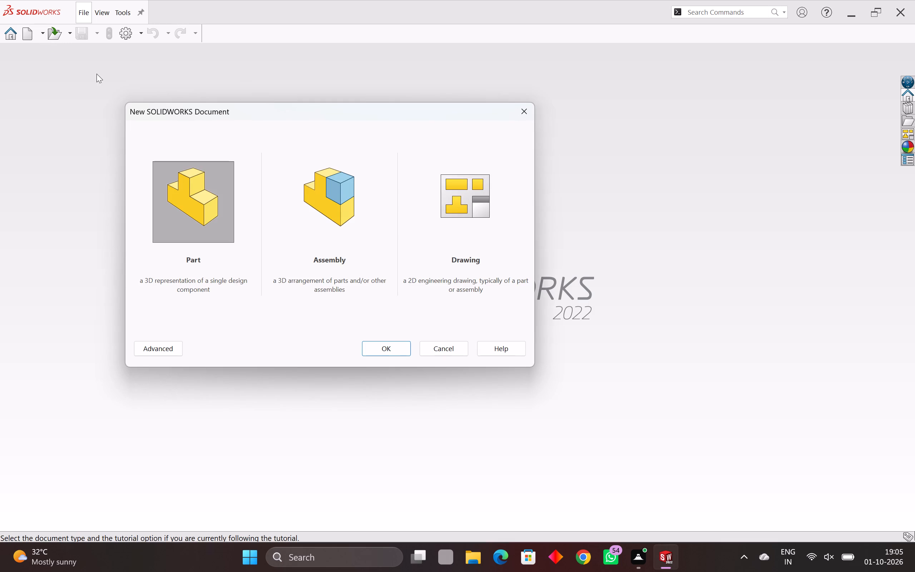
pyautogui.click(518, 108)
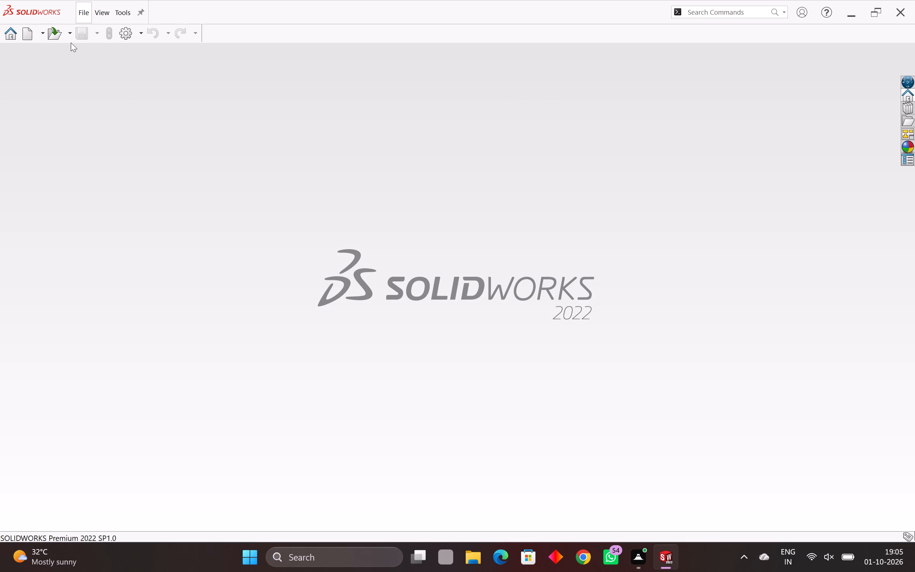
# Search the Documents folder for "oc" and open the part 11838 OCT 1(2).SLDPRT.
pyautogui.click(71, 36)
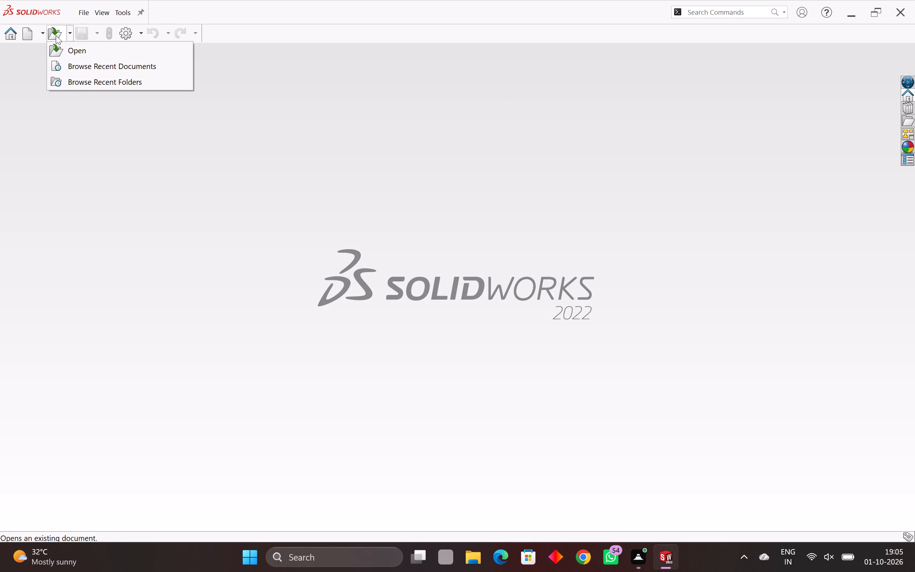
pyautogui.click(55, 35)
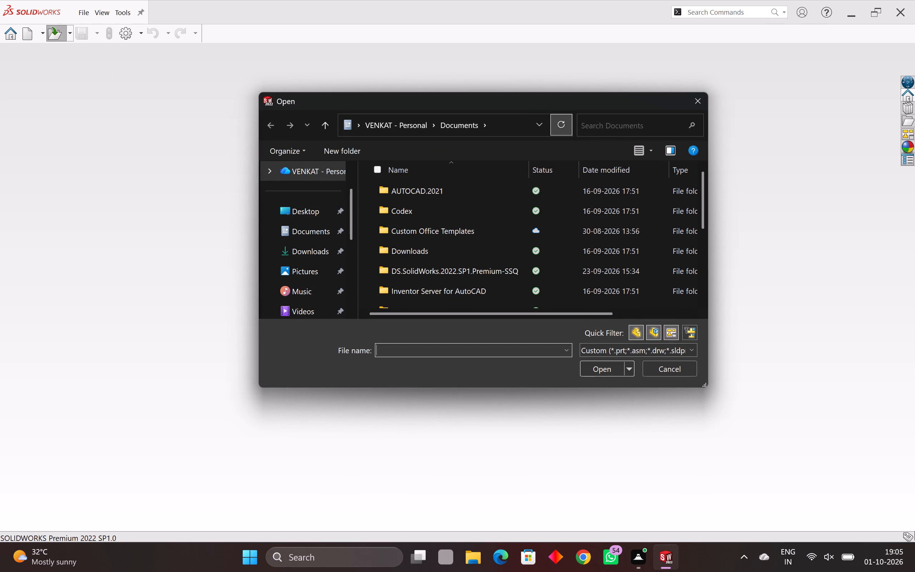
pyautogui.click(615, 119)
pyautogui.click(617, 130)
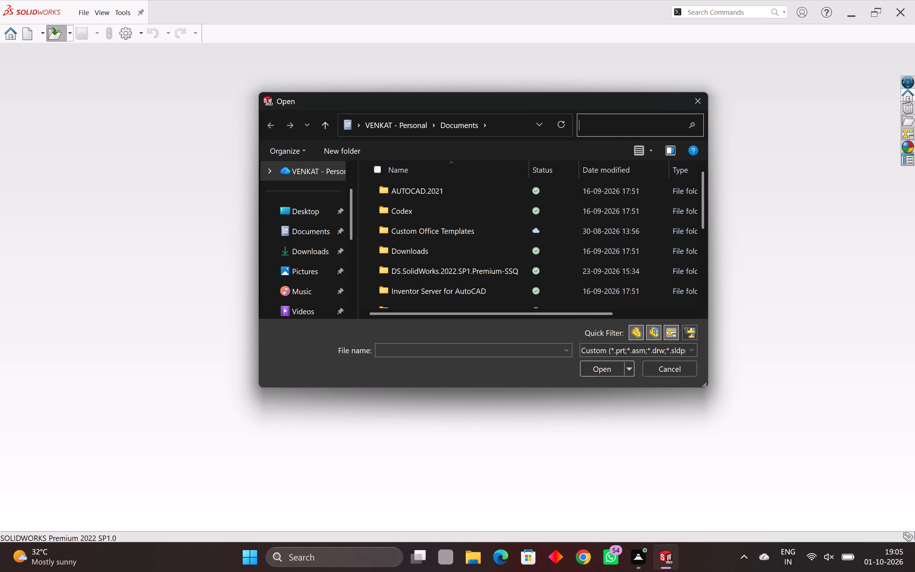
pyautogui.press('o')
pyautogui.press('c')
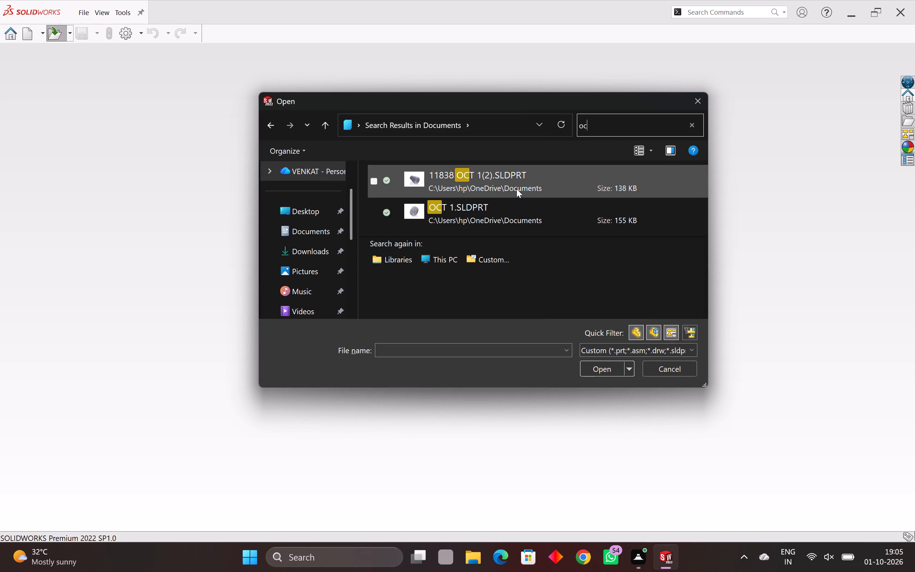
pyautogui.click(514, 179)
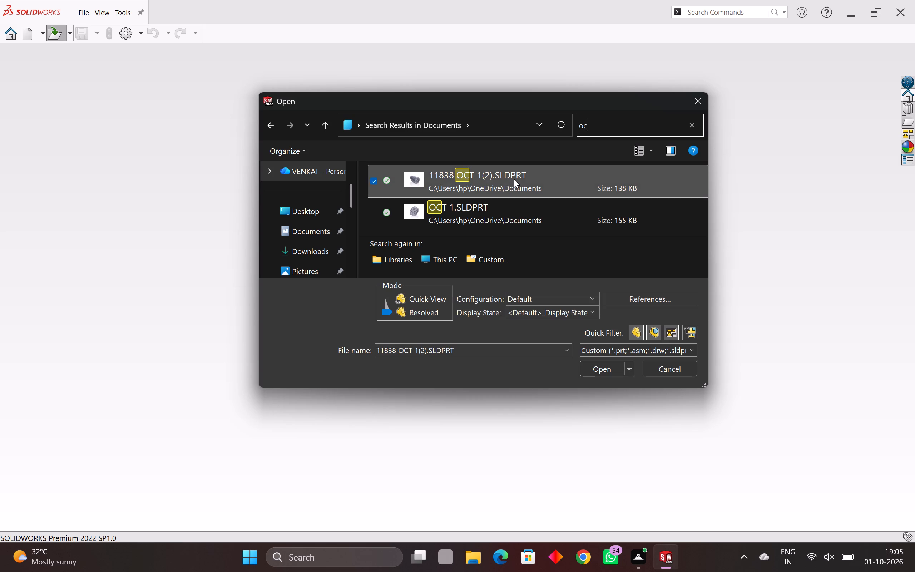
pyautogui.doubleClick(514, 179)
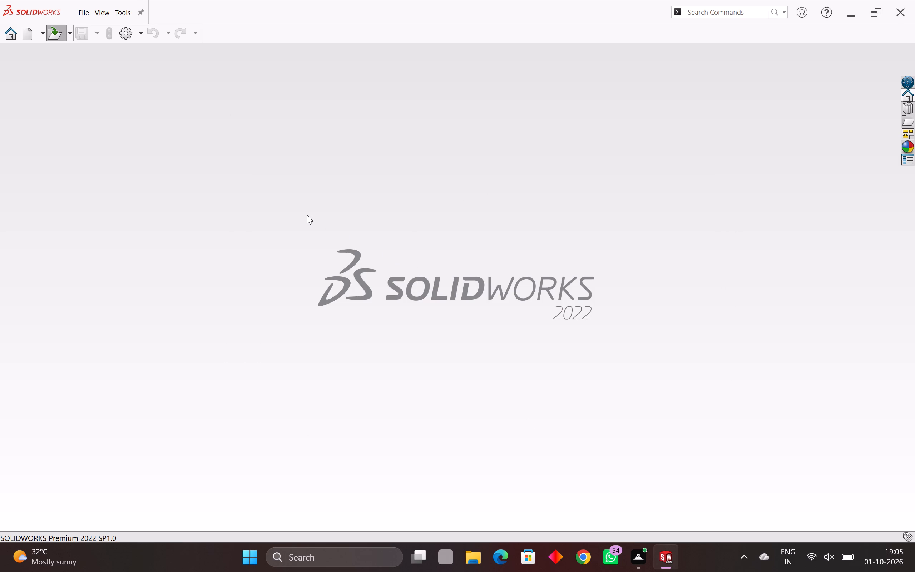
pyautogui.scroll(-3, 378, 218)
pyautogui.scroll(3, 386, 237)
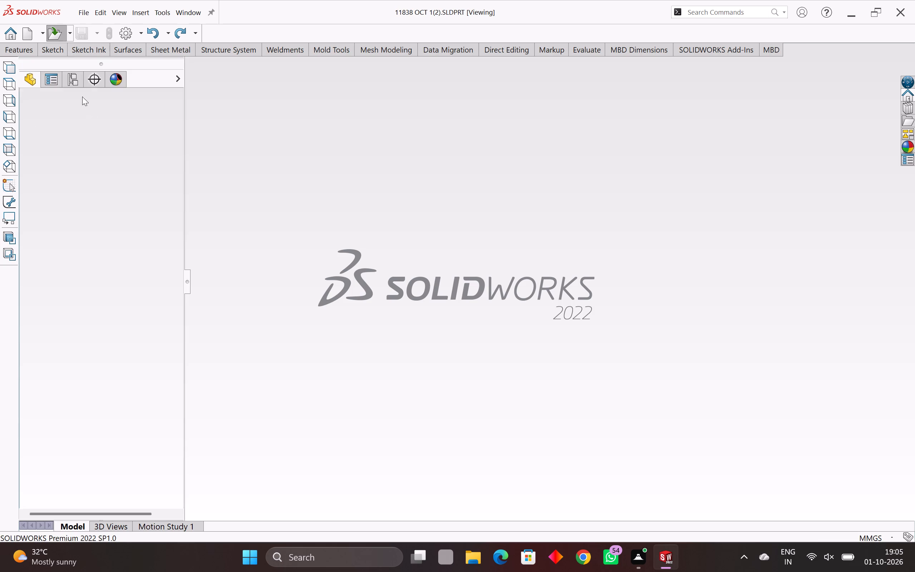
# Show the sketch commands and keep them pinned open above the model.
pyautogui.moveTo(584, 282); pyautogui.dragTo(432, 279, button='middle')
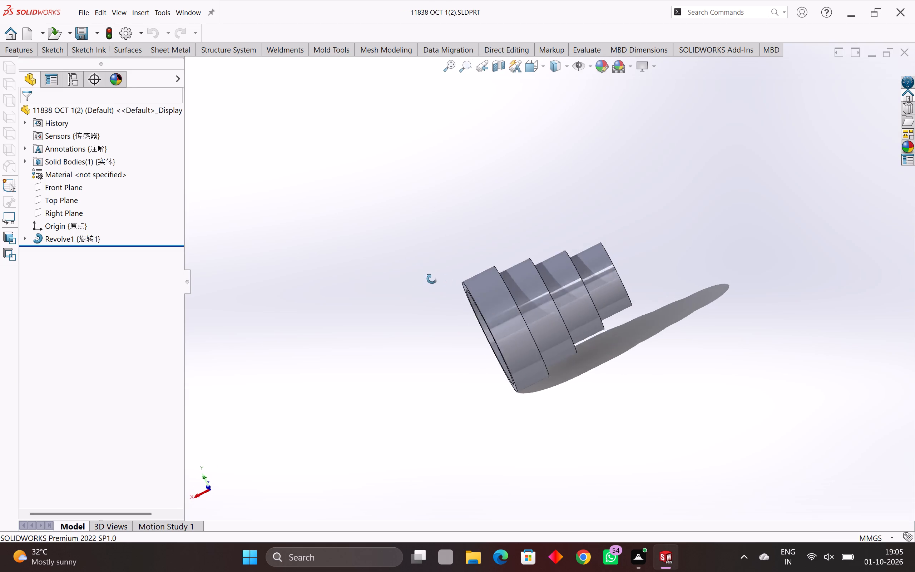
pyautogui.moveTo(432, 279); pyautogui.dragTo(155, 390, button='middle')
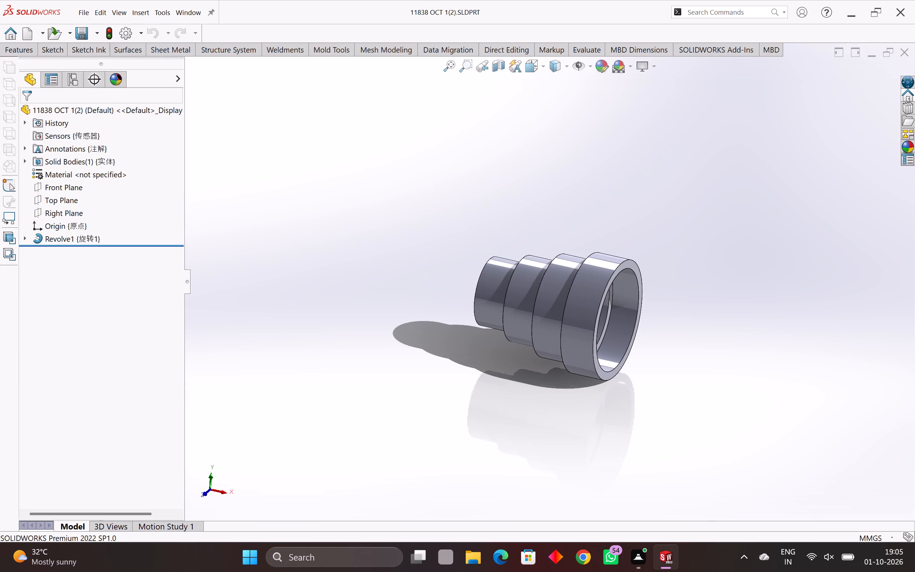
pyautogui.click(56, 46)
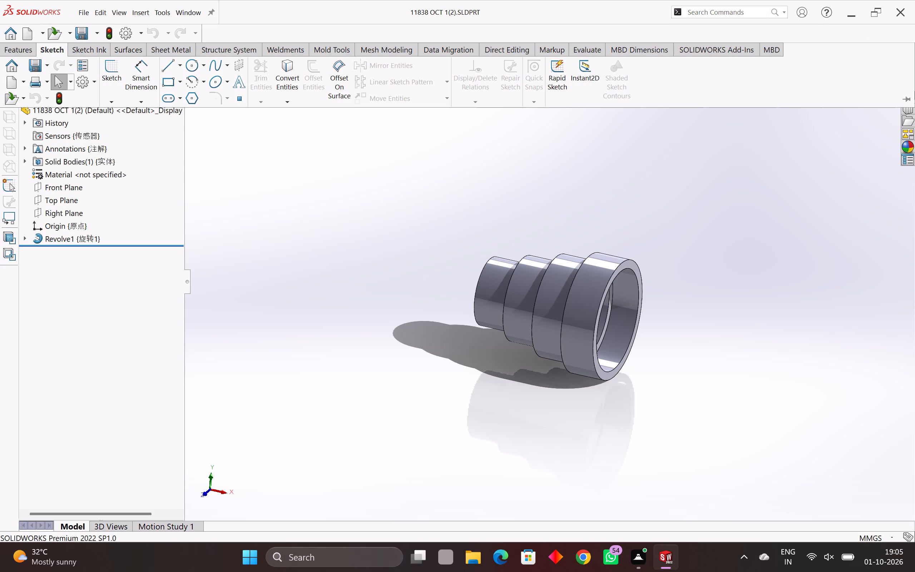
pyautogui.click(907, 104)
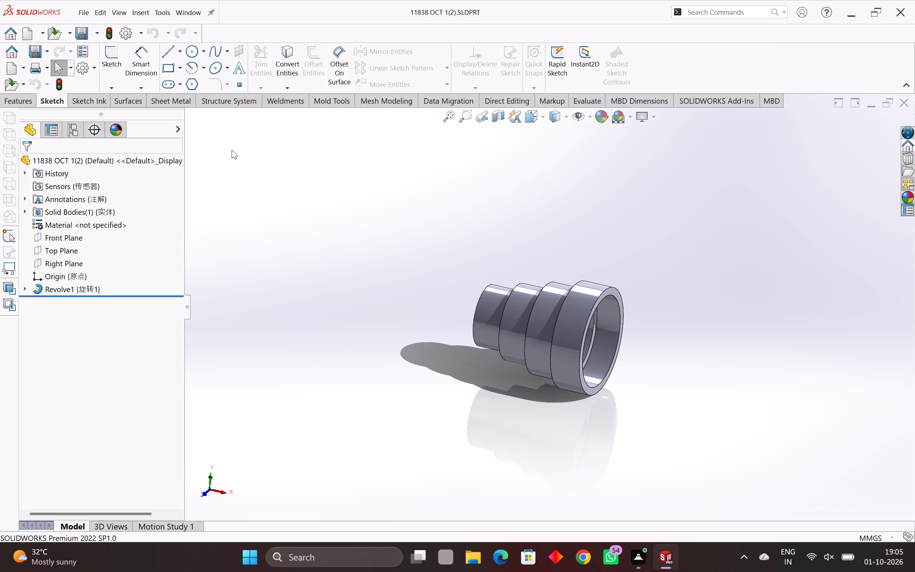
# Examine the stepped revolved part from several sides, including its hollow interior and its small bored end.
pyautogui.scroll(3, 184, 142)
pyautogui.scroll(-1, 569, 251)
pyautogui.scroll(-1, 682, 305)
pyautogui.scroll(3, 571, 339)
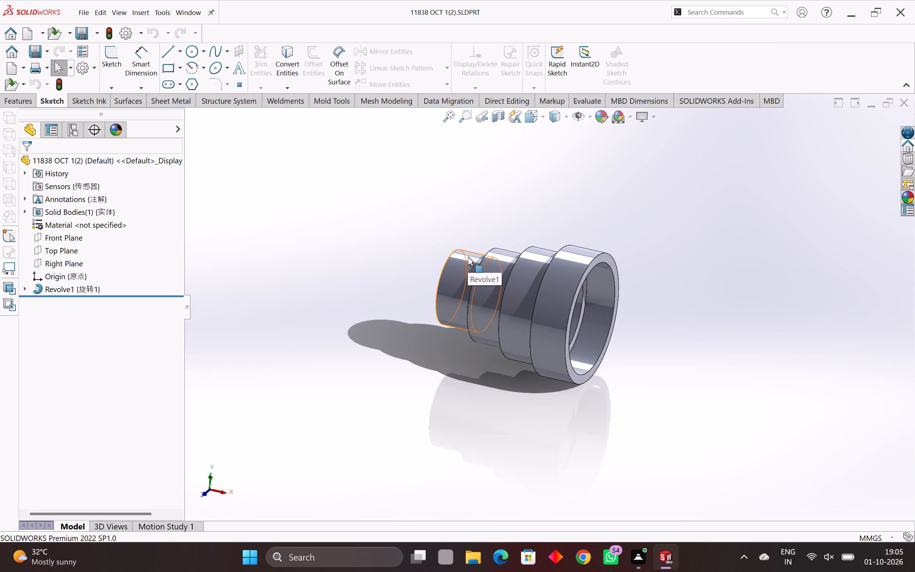
pyautogui.scroll(-1, 526, 346)
pyautogui.moveTo(607, 315); pyautogui.dragTo(563, 325, button='middle')
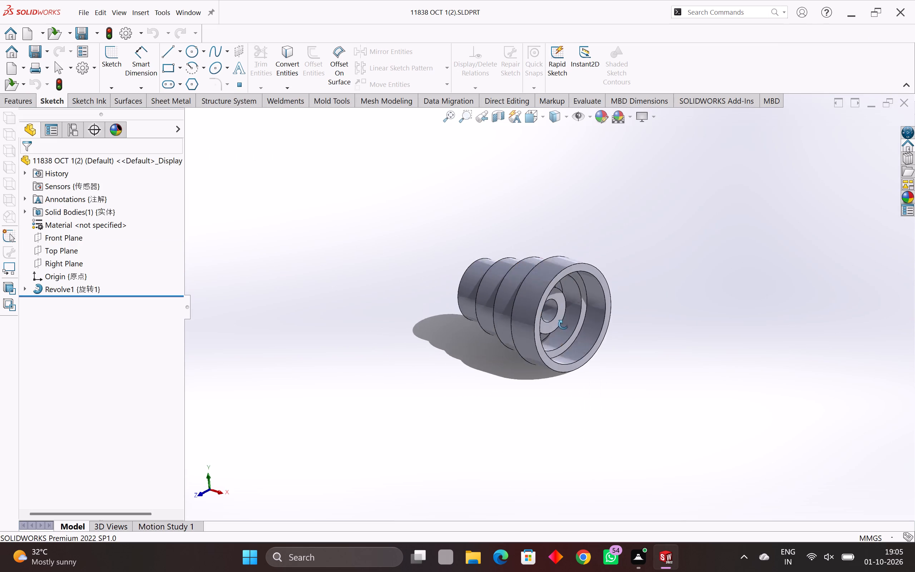
pyautogui.moveTo(563, 325); pyautogui.dragTo(562, 242, button='middle')
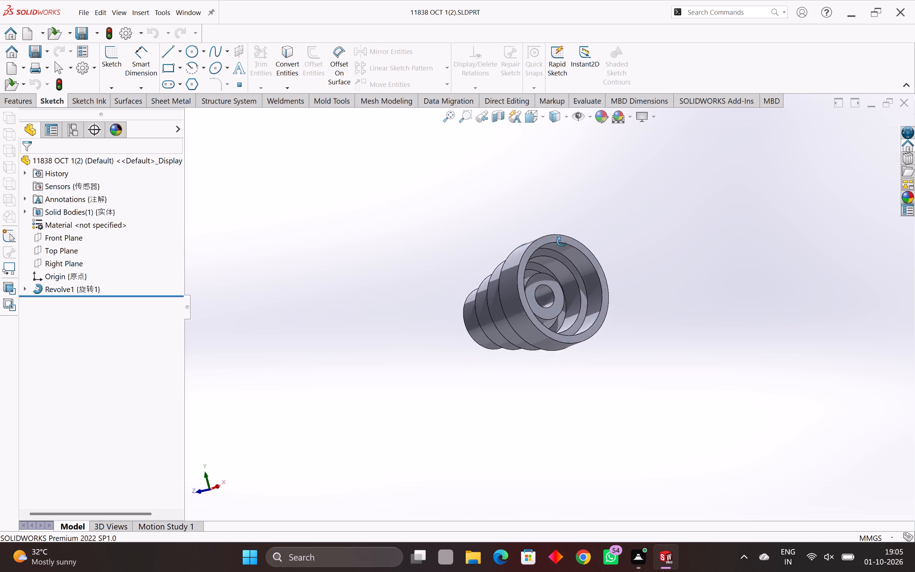
pyautogui.moveTo(562, 242); pyautogui.dragTo(647, 335, button='middle')
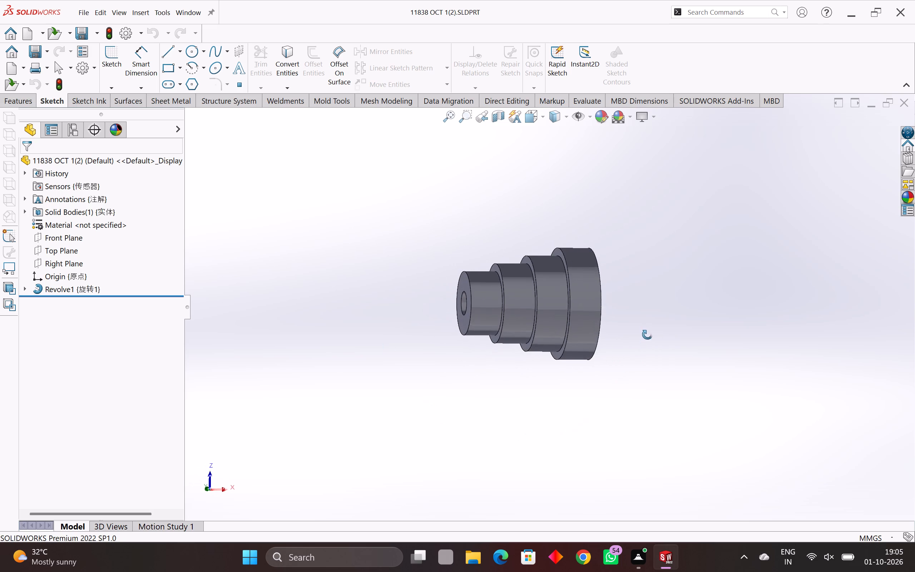
pyautogui.moveTo(647, 335); pyautogui.dragTo(648, 333, button='middle')
pyautogui.moveTo(671, 168); pyautogui.dragTo(410, 417)
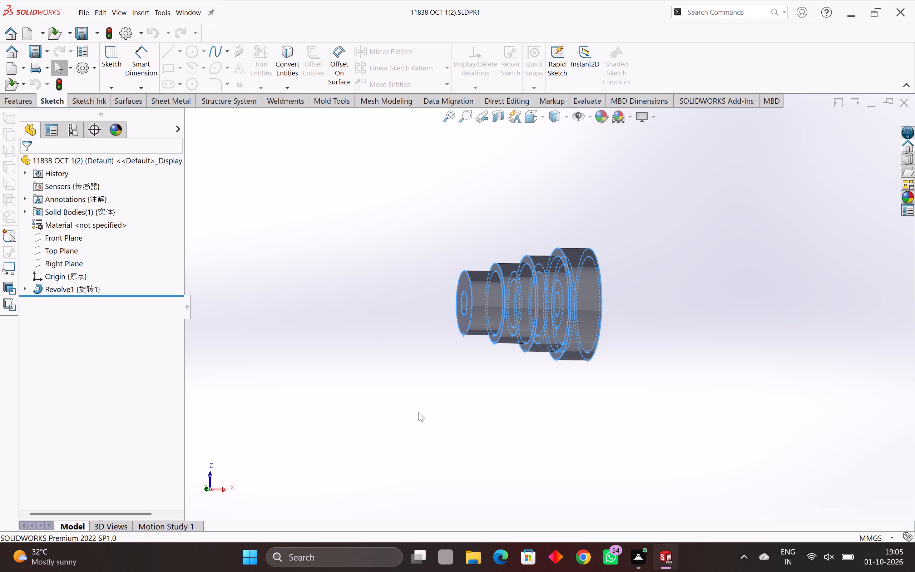
pyautogui.scroll(-1, 668, 359)
pyautogui.press('Escape')
pyautogui.moveTo(676, 317); pyautogui.dragTo(620, 334, button='middle')
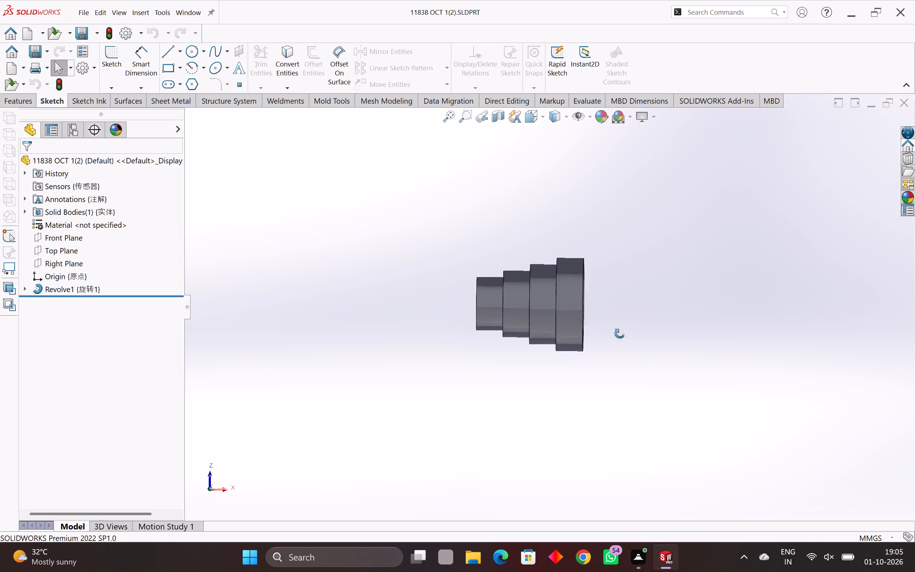
pyautogui.moveTo(620, 334); pyautogui.dragTo(647, 342, button='middle')
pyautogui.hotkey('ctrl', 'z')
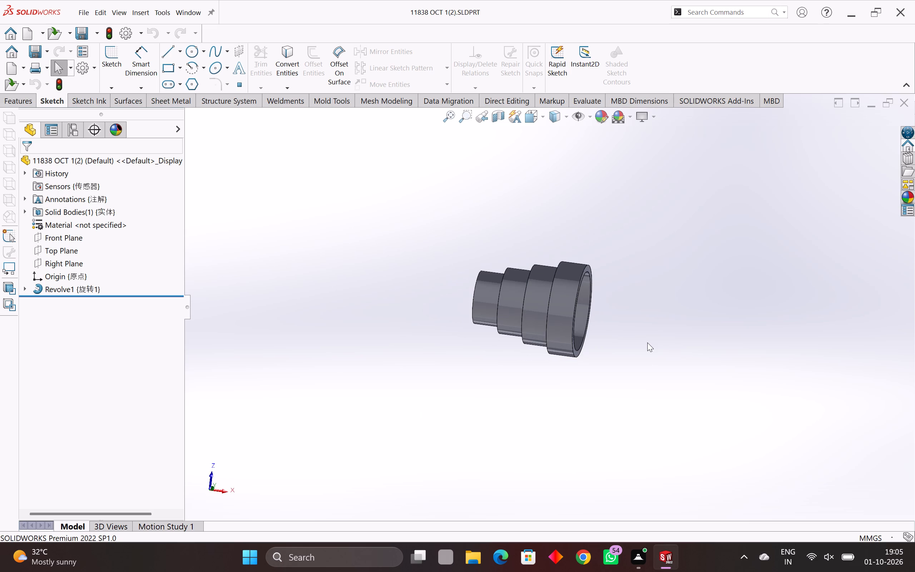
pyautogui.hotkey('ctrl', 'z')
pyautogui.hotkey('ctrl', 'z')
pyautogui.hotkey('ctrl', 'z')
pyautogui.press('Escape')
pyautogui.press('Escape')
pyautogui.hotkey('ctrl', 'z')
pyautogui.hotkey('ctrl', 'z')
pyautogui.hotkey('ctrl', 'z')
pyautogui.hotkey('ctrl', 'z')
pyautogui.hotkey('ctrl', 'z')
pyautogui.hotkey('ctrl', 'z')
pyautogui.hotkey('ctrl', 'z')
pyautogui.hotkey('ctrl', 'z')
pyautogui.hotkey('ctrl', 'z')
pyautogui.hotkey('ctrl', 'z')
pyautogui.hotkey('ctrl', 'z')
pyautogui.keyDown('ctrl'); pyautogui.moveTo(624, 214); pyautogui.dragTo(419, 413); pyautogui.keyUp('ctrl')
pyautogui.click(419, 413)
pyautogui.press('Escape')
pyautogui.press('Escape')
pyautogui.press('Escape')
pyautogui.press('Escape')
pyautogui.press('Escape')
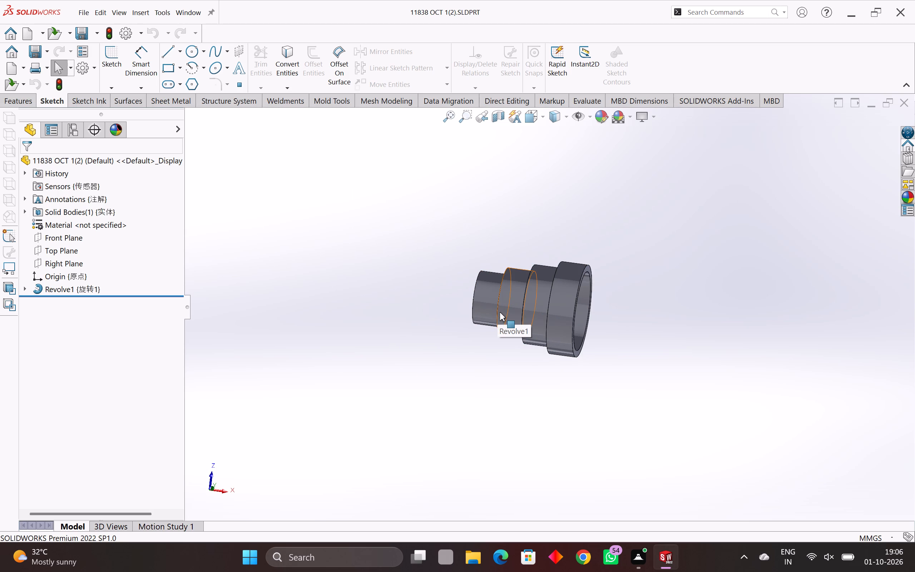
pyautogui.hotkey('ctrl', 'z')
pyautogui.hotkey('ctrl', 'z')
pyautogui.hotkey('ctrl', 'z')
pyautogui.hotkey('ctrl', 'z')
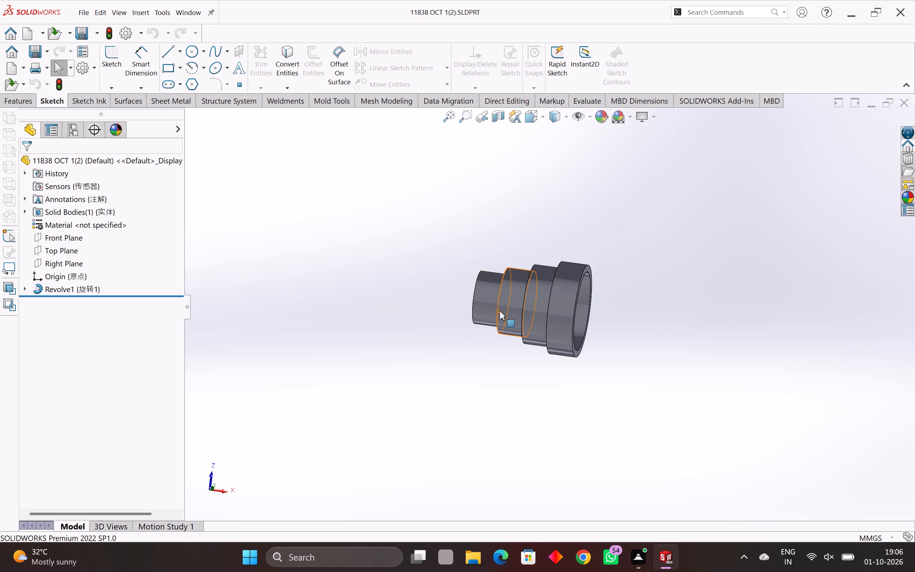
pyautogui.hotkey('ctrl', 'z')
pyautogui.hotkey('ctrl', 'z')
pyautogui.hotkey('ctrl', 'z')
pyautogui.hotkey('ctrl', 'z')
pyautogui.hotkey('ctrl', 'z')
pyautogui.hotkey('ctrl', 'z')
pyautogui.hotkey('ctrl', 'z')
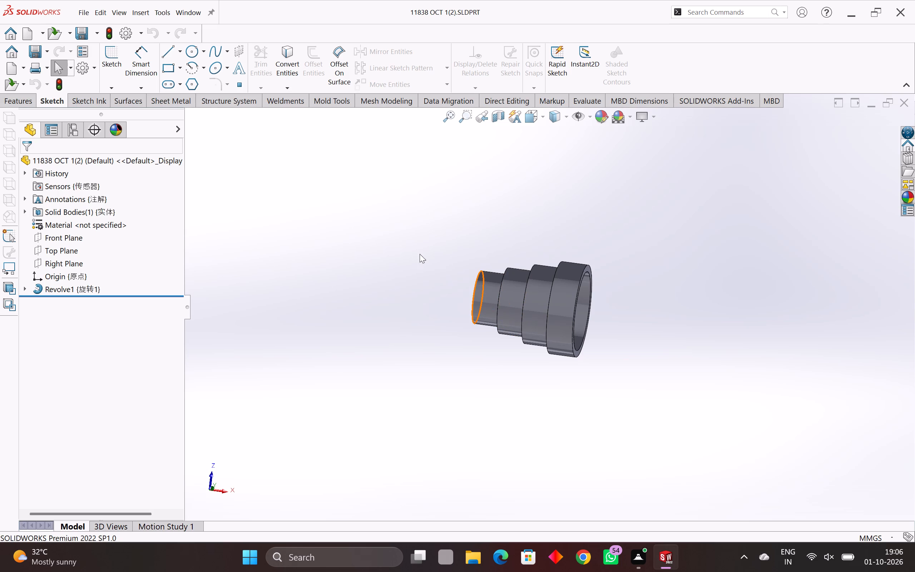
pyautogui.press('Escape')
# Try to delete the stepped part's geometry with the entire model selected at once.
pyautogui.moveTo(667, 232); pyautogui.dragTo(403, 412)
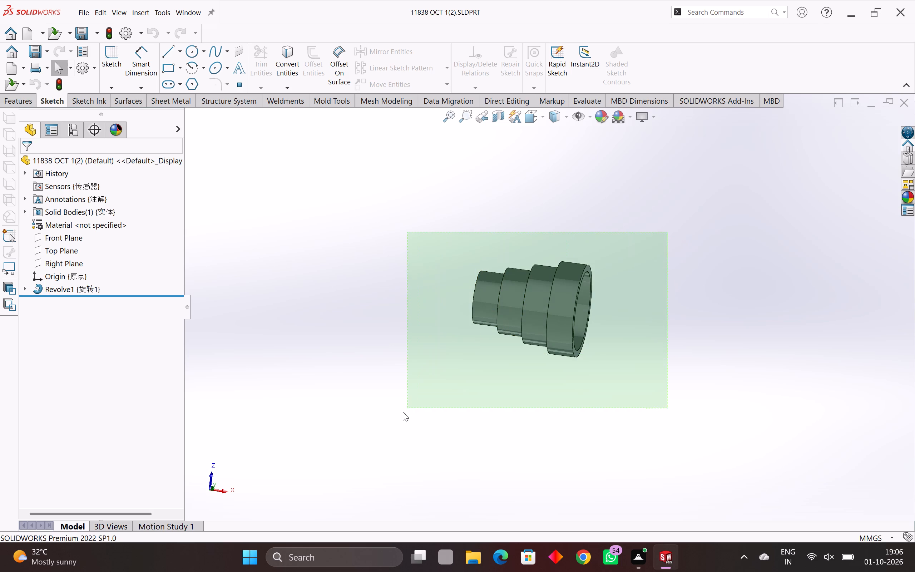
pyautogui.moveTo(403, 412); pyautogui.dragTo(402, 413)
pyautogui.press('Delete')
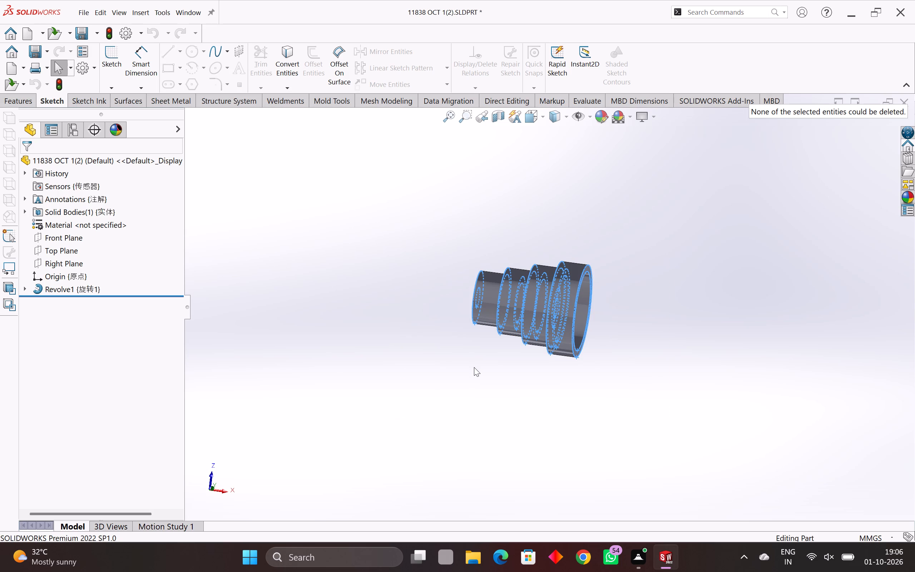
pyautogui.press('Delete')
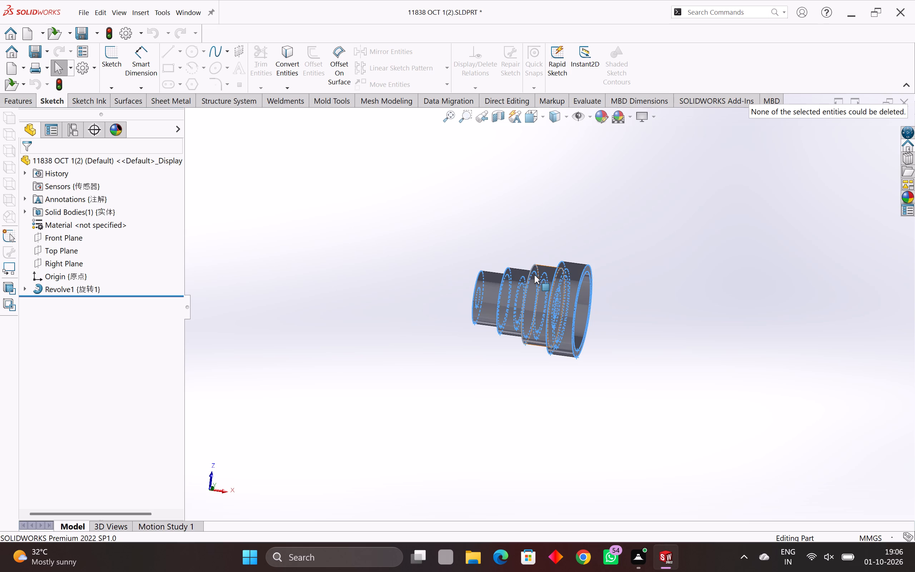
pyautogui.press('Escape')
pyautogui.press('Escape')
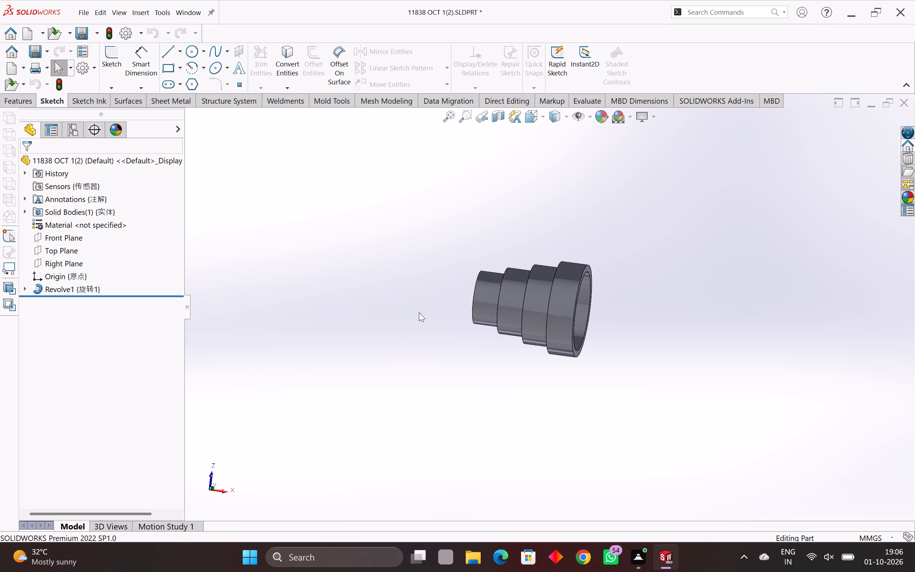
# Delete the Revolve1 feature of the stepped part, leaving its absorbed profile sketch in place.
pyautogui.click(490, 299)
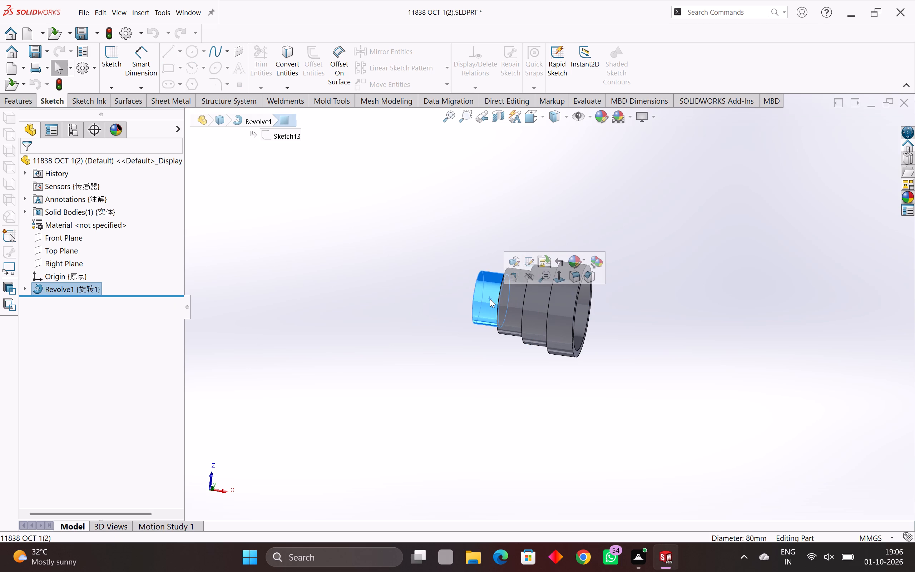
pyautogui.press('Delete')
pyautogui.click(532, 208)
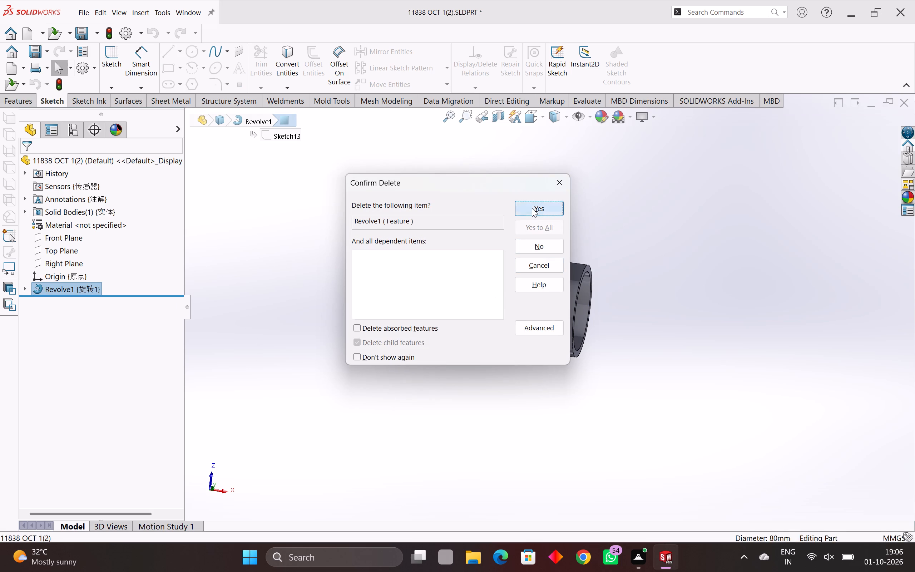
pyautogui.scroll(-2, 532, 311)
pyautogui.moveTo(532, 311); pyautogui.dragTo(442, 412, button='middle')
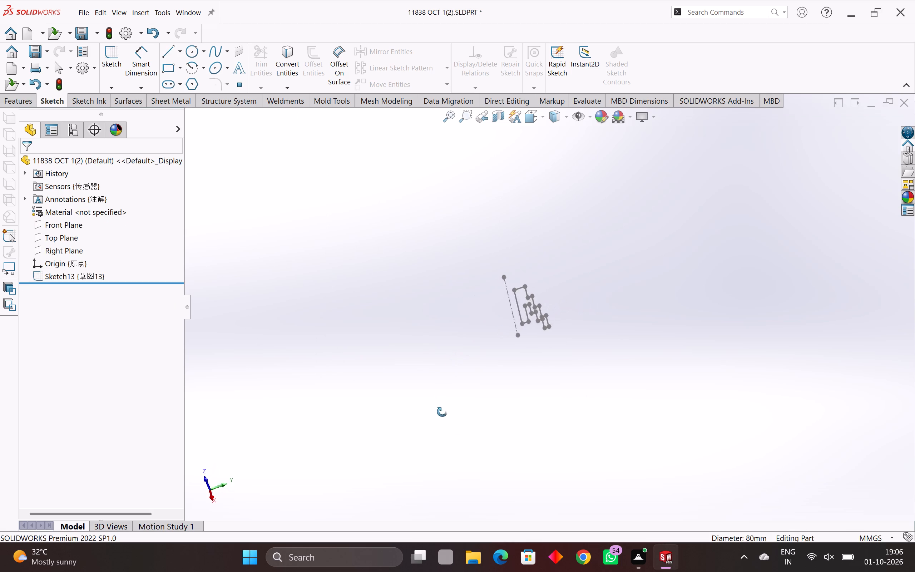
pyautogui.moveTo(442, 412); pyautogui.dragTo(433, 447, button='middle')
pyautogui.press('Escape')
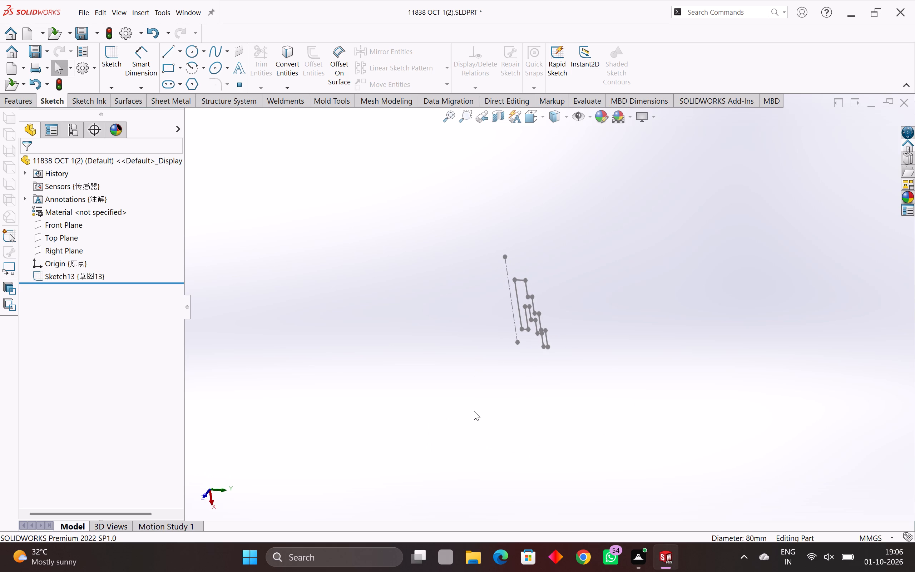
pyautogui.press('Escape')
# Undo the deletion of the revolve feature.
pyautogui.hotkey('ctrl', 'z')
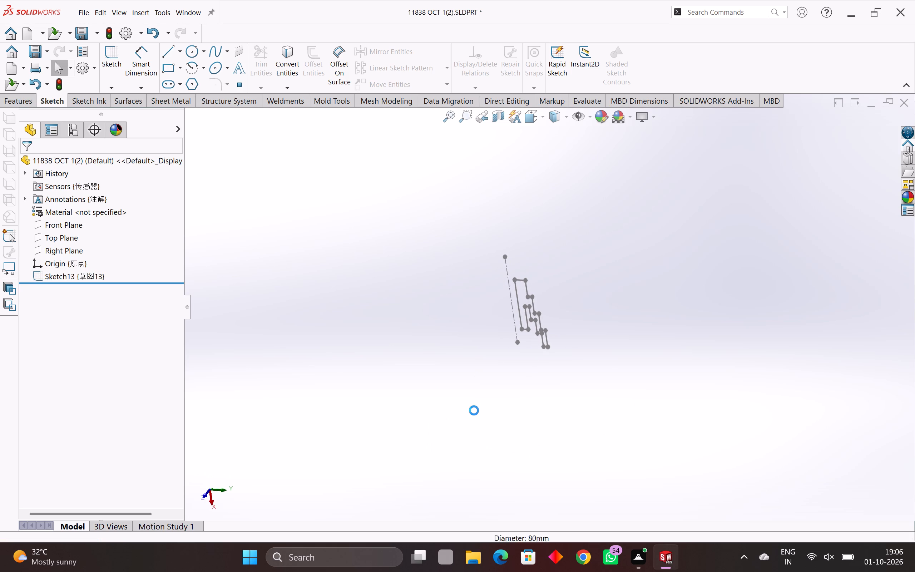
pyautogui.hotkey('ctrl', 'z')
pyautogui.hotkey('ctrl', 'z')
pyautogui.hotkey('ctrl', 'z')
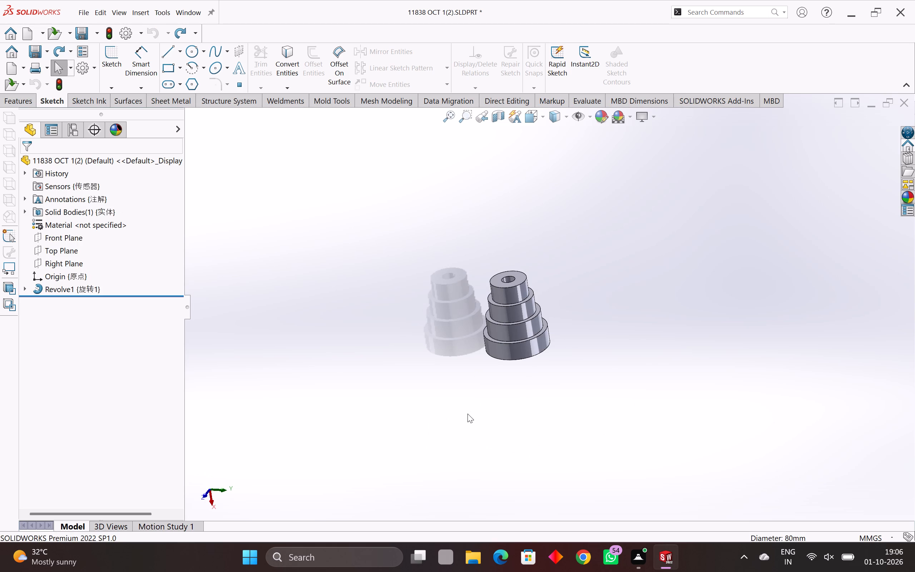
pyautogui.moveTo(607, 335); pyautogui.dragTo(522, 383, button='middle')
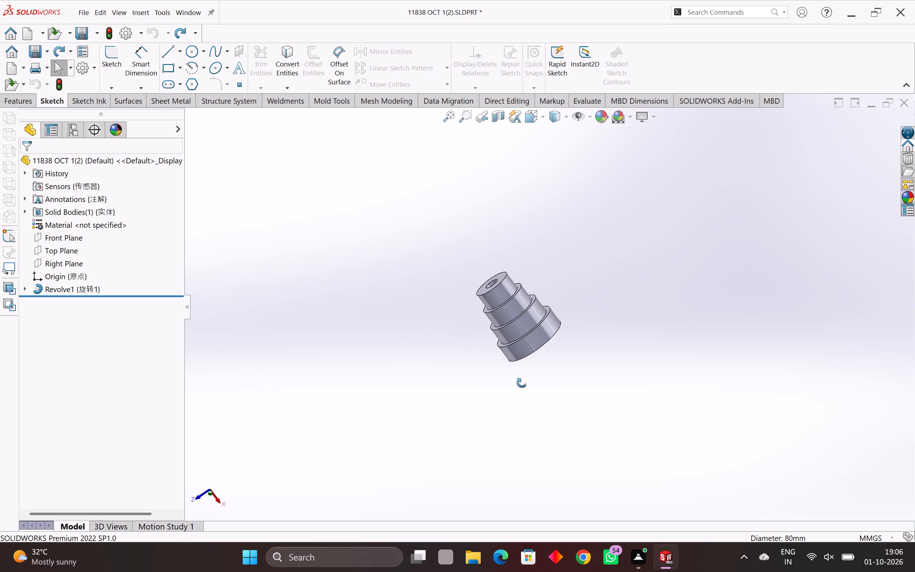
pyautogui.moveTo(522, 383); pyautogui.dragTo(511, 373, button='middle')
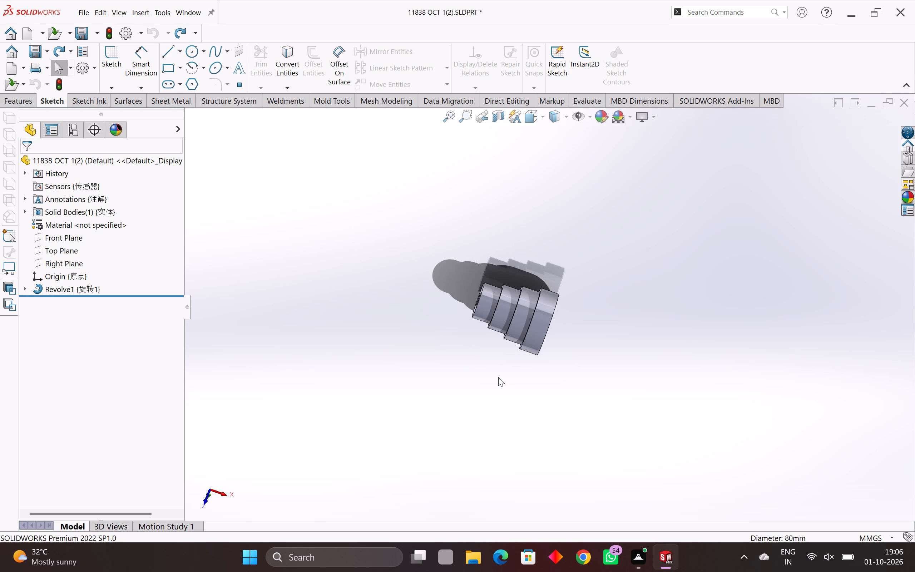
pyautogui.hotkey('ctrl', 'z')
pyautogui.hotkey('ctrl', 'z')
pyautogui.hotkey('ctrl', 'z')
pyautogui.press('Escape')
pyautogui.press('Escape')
# Delete the Revolve1 feature that forms the stepped body, without deleting its absorbed profile sketch.
pyautogui.moveTo(636, 234); pyautogui.dragTo(428, 404)
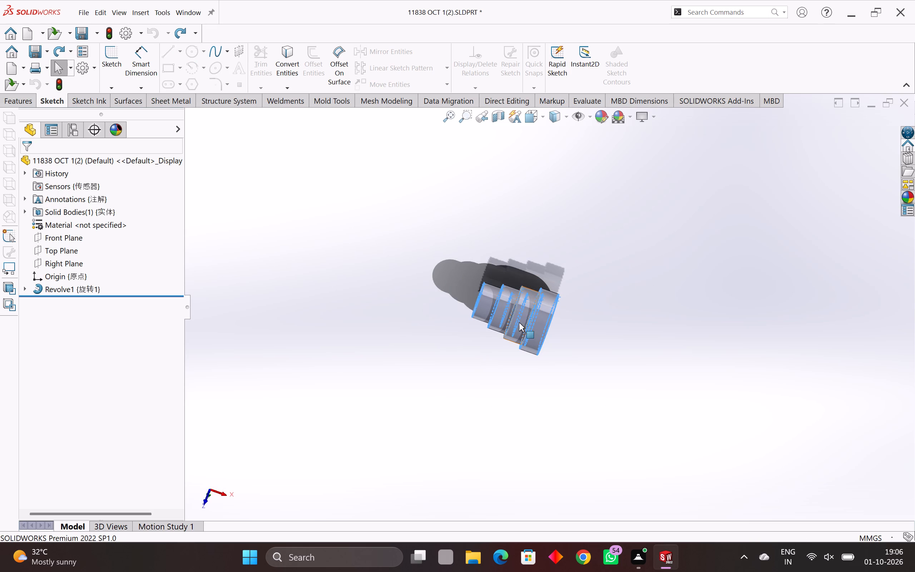
pyautogui.click(519, 322)
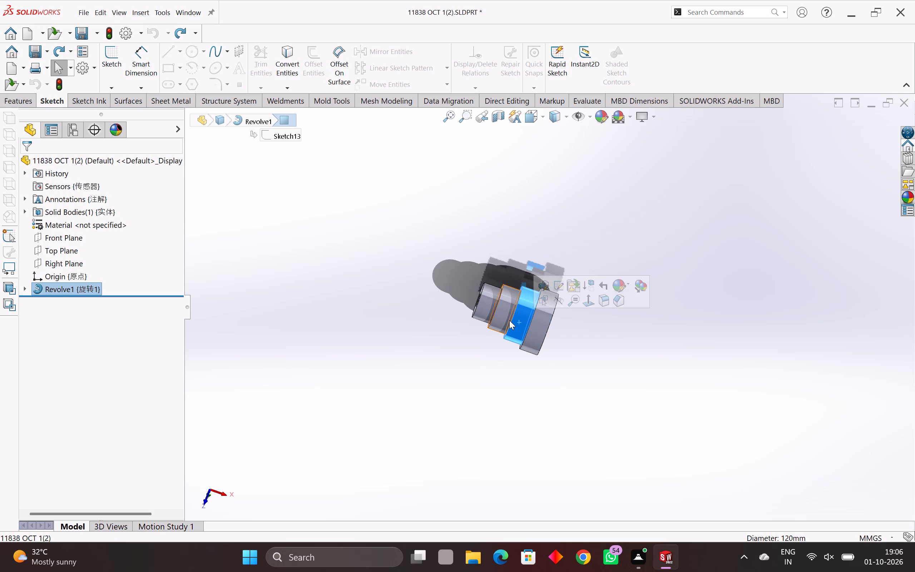
pyautogui.press('Delete')
pyautogui.click(544, 212)
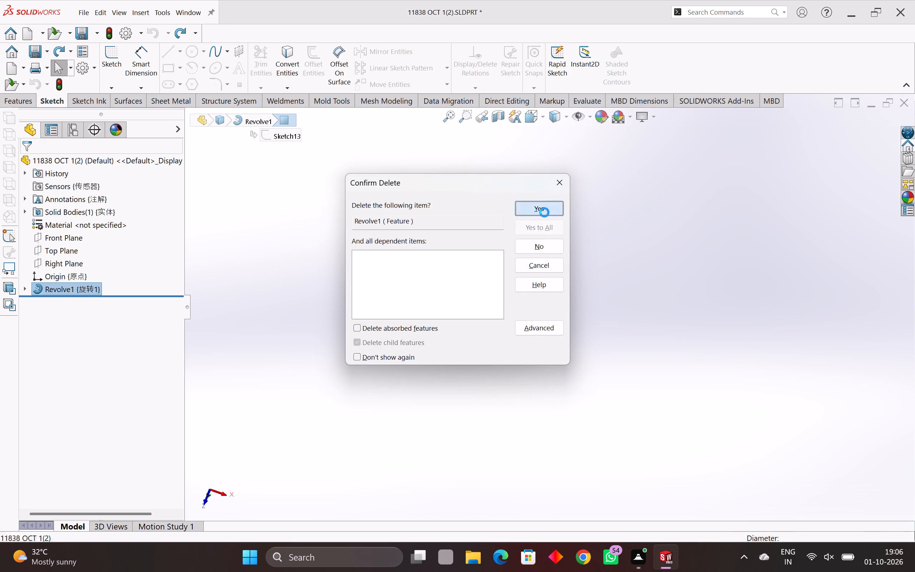
# Open the existing stepped profile sketch, Sketch13, for editing.
pyautogui.moveTo(524, 335); pyautogui.dragTo(541, 210, button='middle')
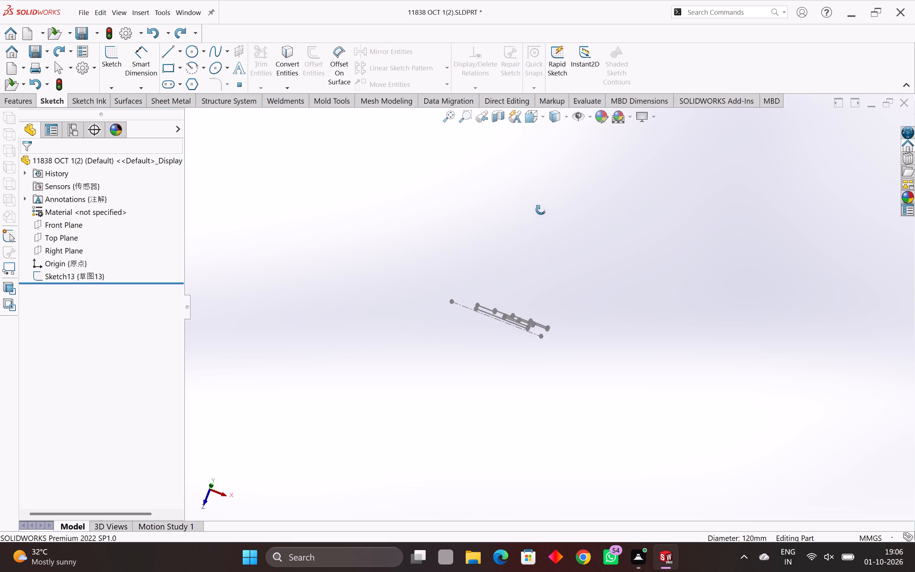
pyautogui.moveTo(541, 210); pyautogui.dragTo(549, 171, button='middle')
pyautogui.moveTo(513, 388); pyautogui.dragTo(589, 238, button='middle')
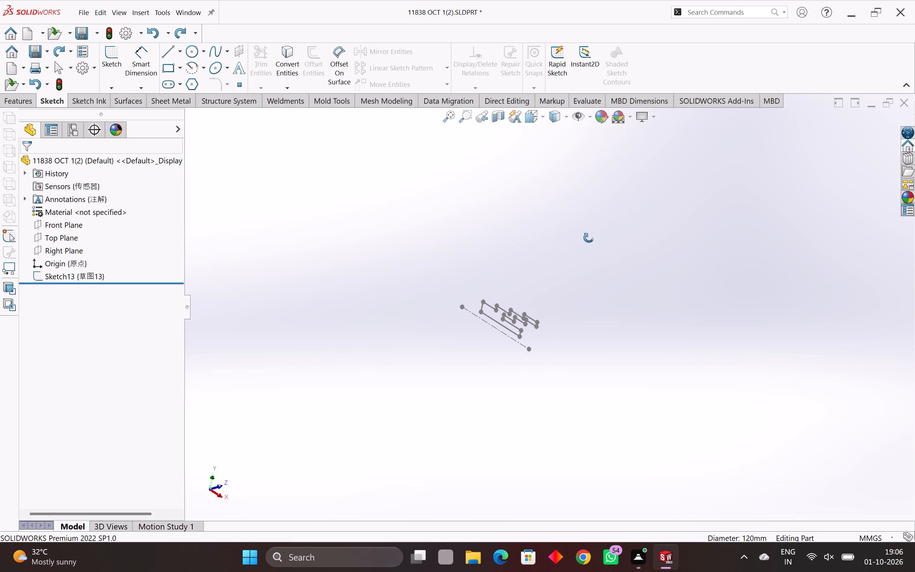
pyautogui.moveTo(589, 238); pyautogui.dragTo(545, 276, button='middle')
pyautogui.moveTo(586, 274); pyautogui.dragTo(404, 394)
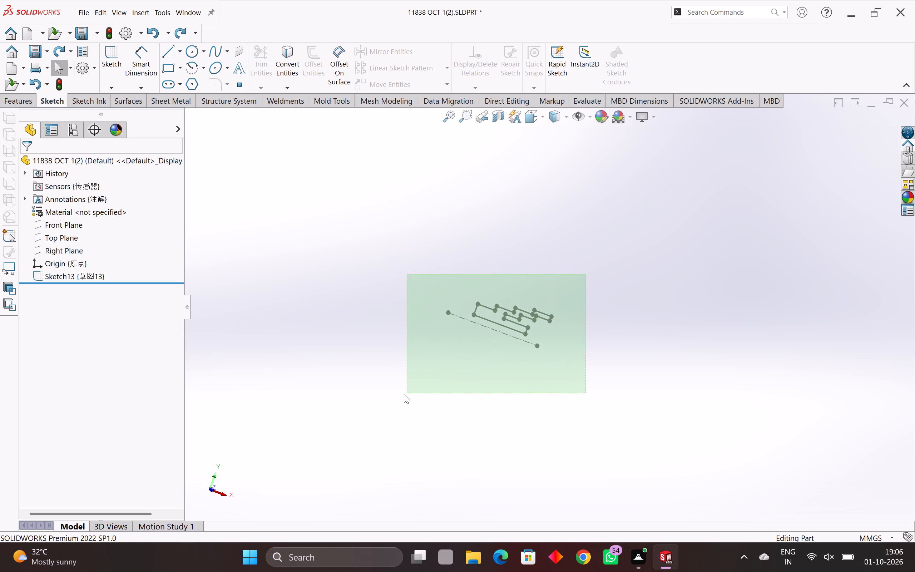
pyautogui.moveTo(404, 394); pyautogui.dragTo(404, 395)
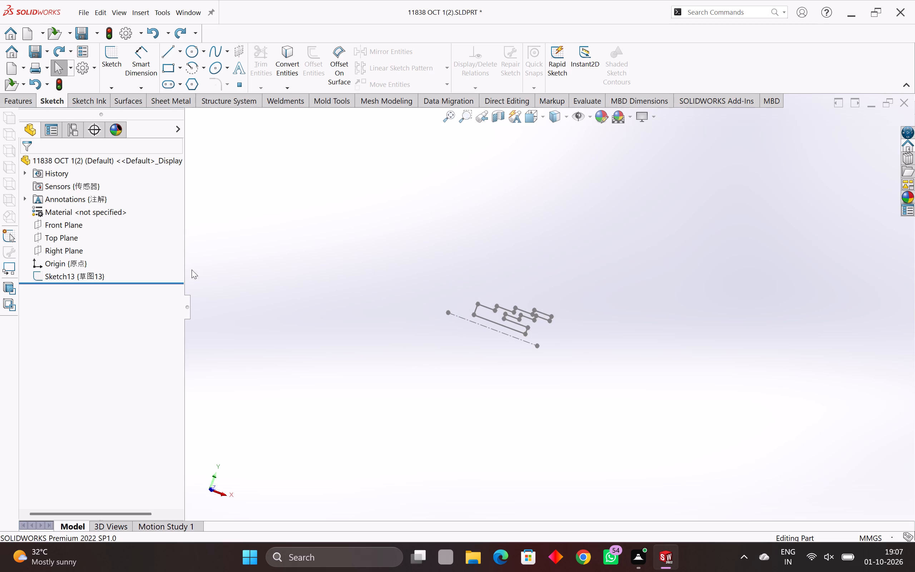
pyautogui.click(112, 53)
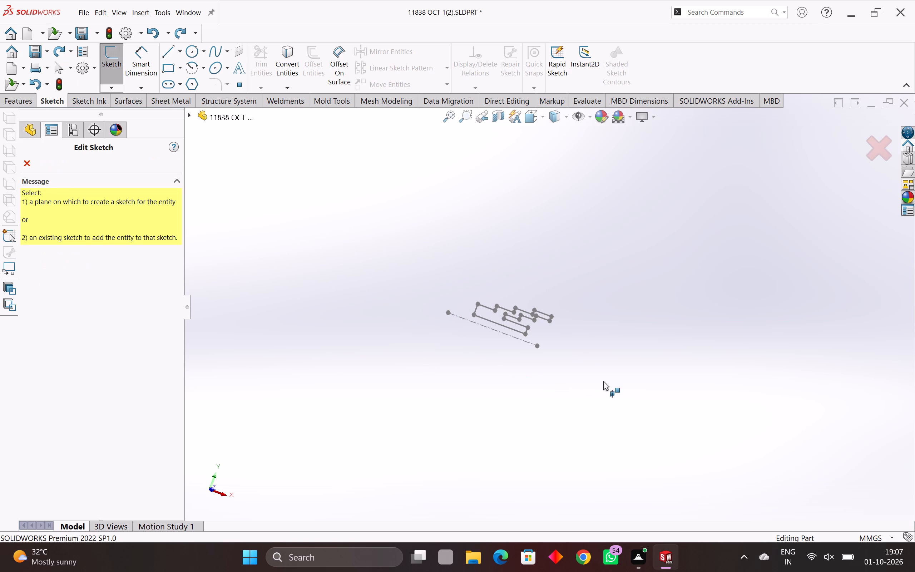
pyautogui.click(517, 317)
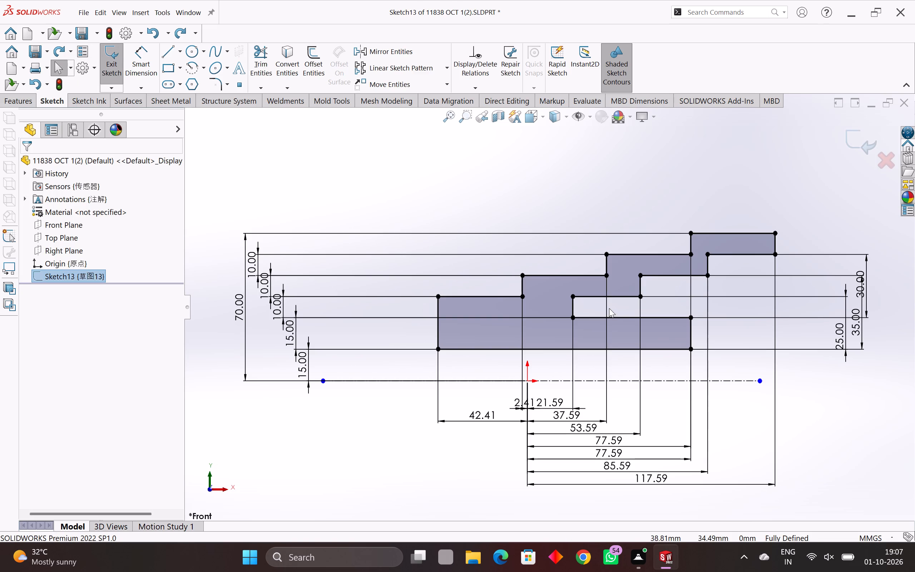
pyautogui.press('Escape')
pyautogui.press('Escape')
pyautogui.press('Escape')
pyautogui.press('Escape')
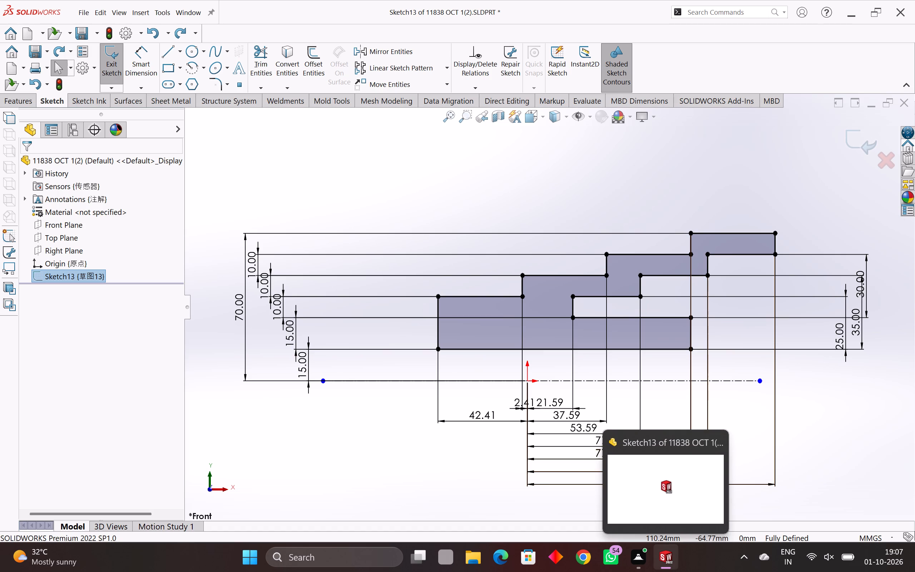
pyautogui.scroll(-1, 710, 489)
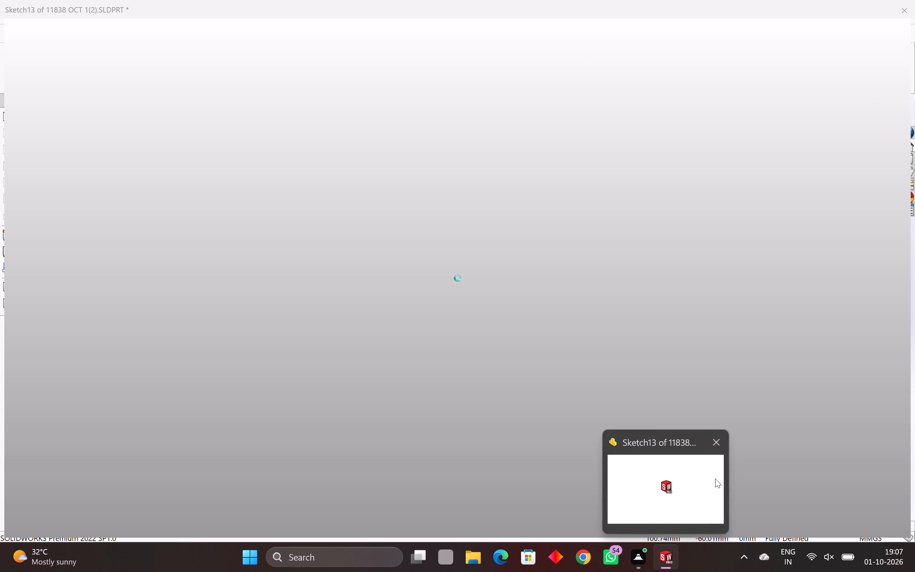
pyautogui.scroll(-2, 692, 346)
pyautogui.scroll(2, 692, 346)
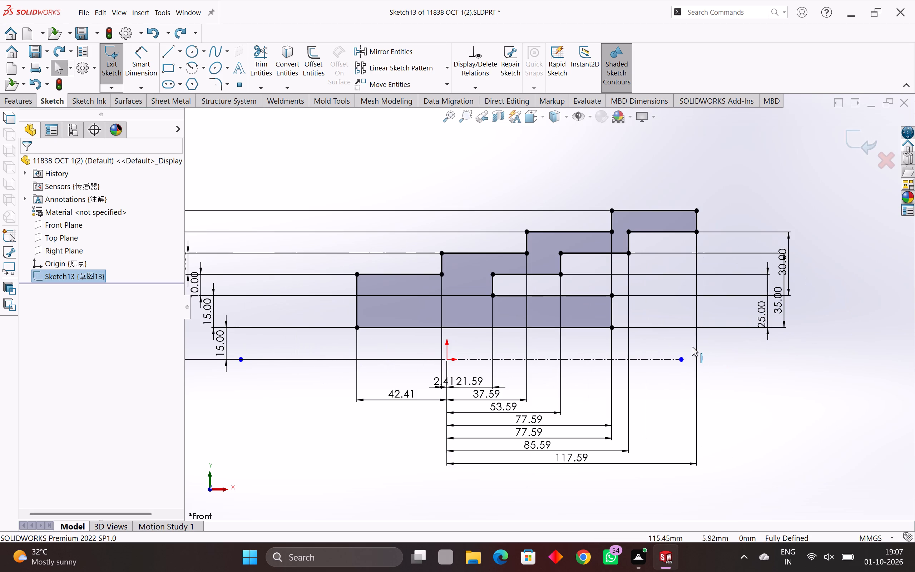
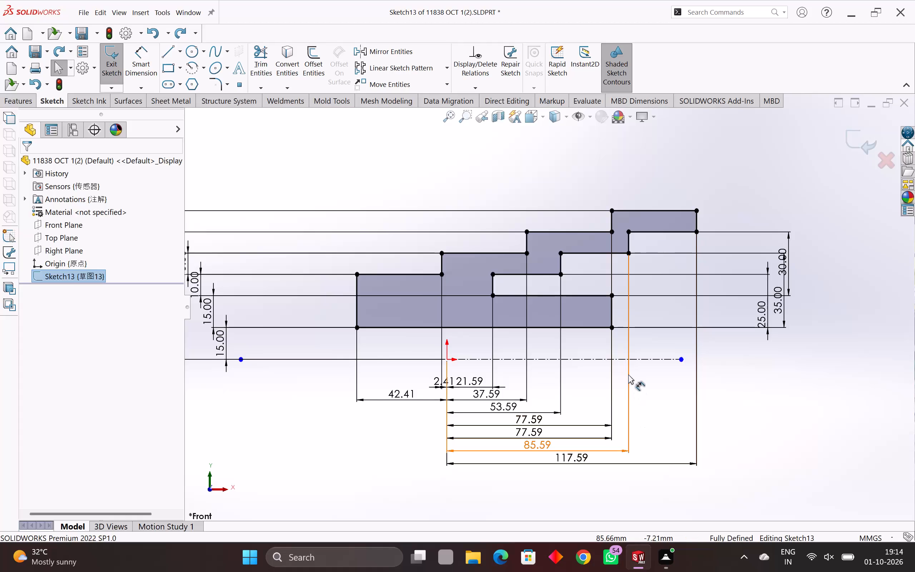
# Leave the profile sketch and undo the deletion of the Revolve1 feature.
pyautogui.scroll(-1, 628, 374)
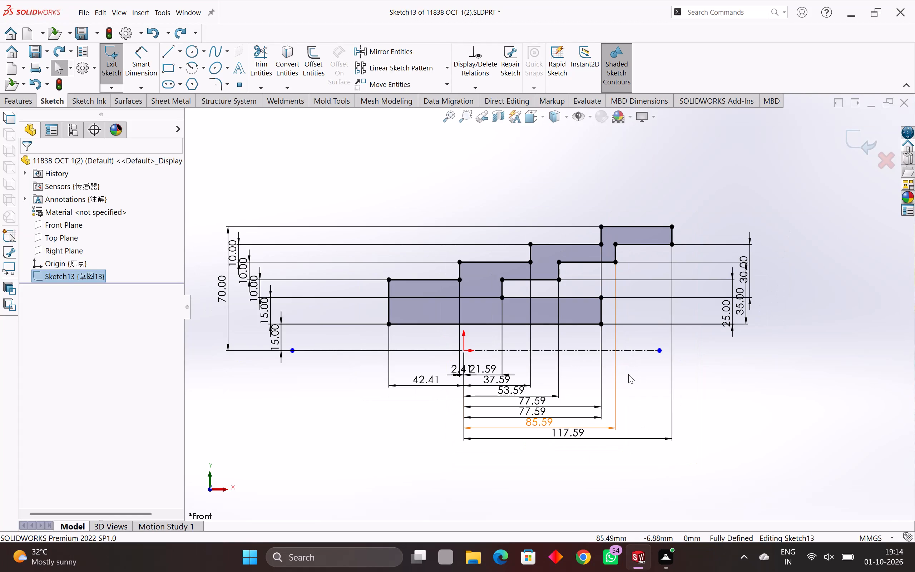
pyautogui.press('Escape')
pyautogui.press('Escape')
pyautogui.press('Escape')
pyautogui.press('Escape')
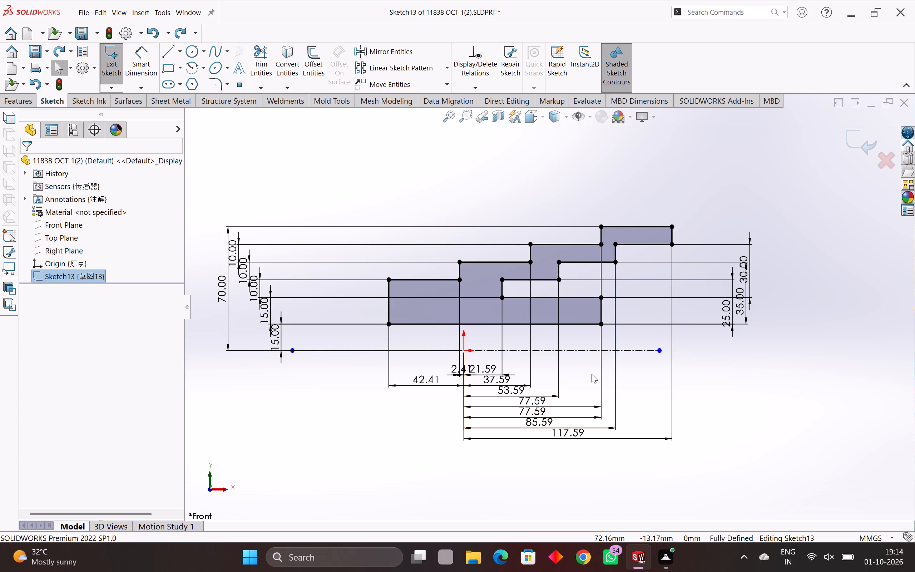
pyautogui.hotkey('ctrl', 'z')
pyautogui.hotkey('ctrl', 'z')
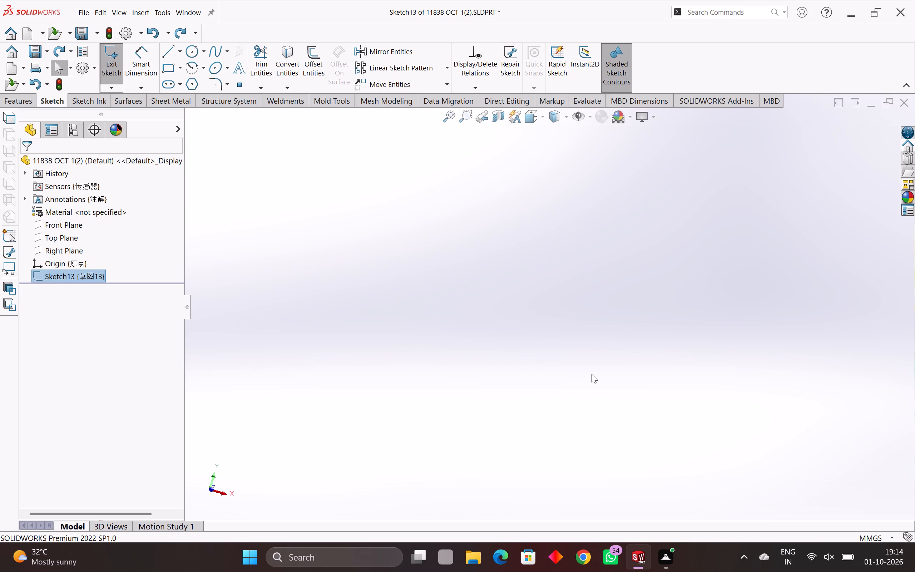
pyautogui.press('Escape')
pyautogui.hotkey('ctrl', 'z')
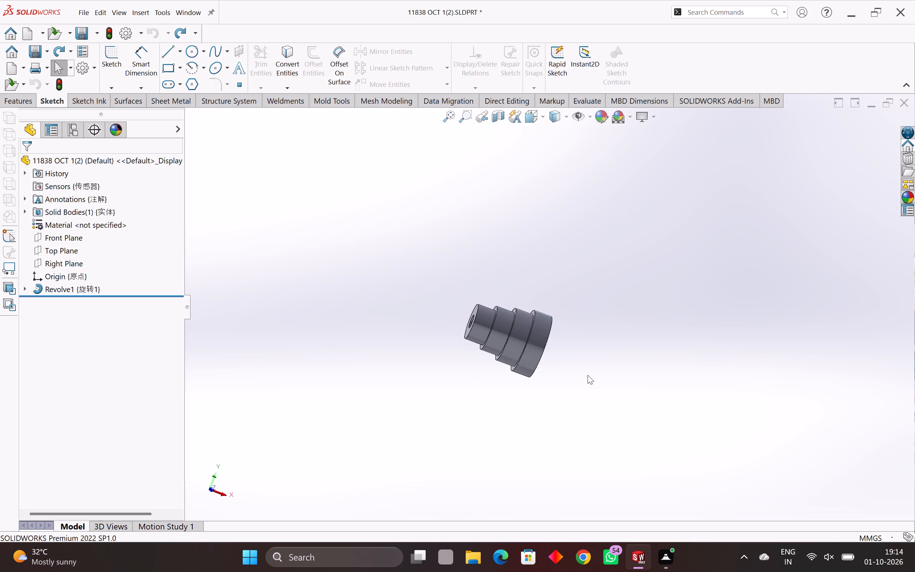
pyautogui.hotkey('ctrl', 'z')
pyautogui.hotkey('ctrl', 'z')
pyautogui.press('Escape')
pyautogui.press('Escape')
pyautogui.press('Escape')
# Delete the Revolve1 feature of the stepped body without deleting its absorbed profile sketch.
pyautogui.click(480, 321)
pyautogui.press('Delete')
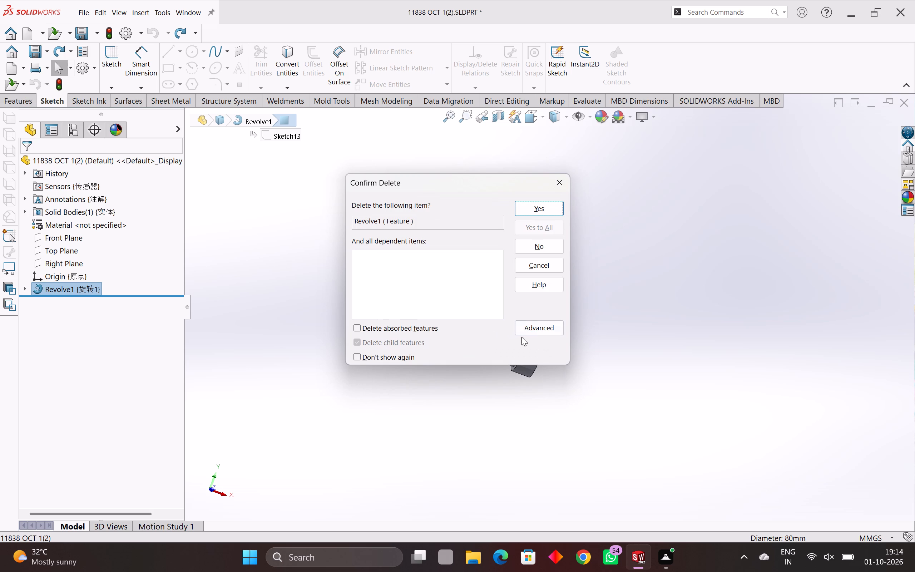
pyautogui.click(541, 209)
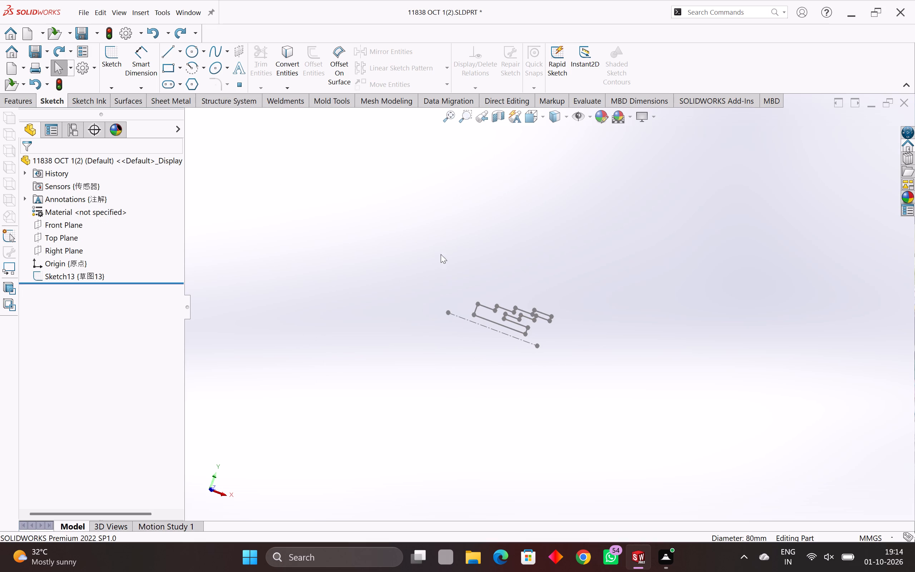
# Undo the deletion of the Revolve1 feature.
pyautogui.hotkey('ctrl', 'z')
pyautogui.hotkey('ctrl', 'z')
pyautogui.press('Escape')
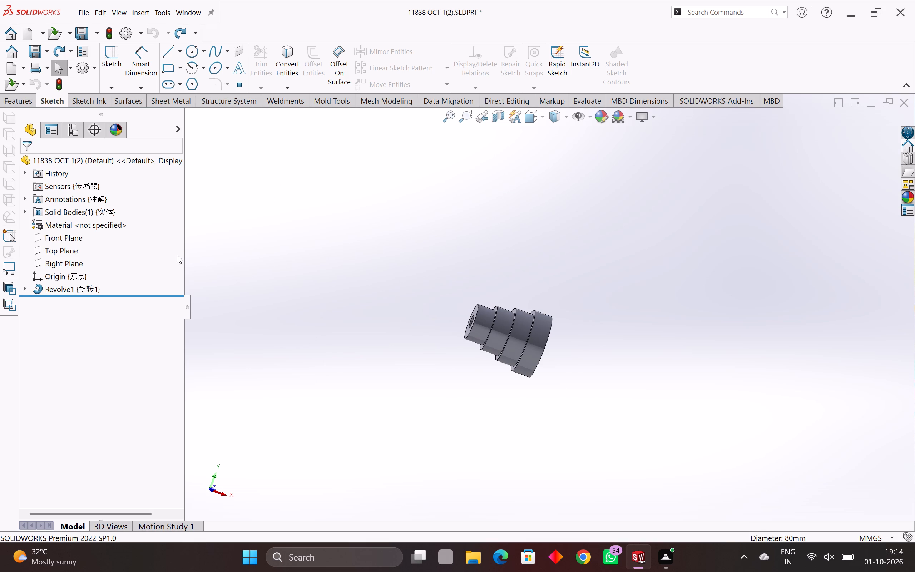
# Delete the Revolve1 feature that forms the stepped body, keeping its absorbed profile sketch.
pyautogui.click(482, 327)
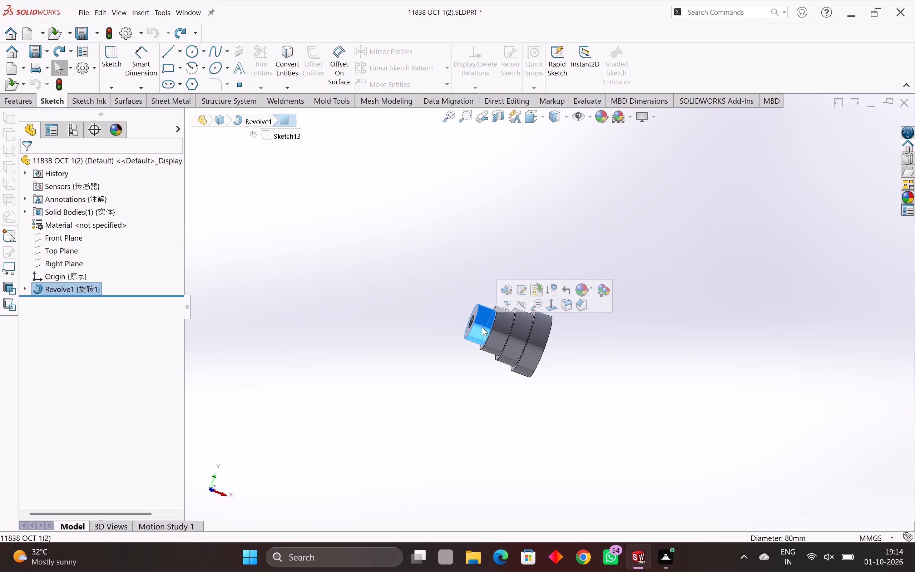
pyautogui.press('Delete')
pyautogui.click(535, 211)
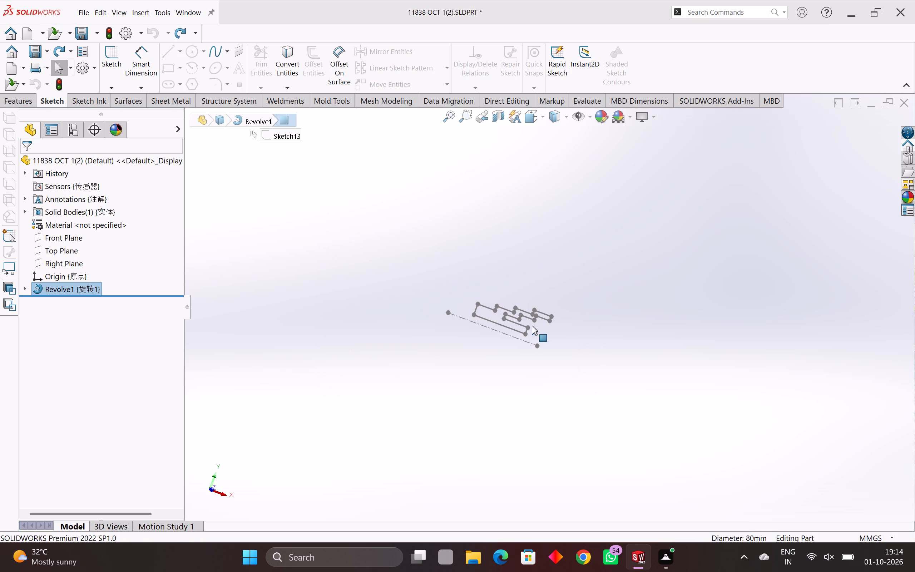
# Open the existing stepped profile sketch, Sketch13, for editing.
pyautogui.click(535, 314)
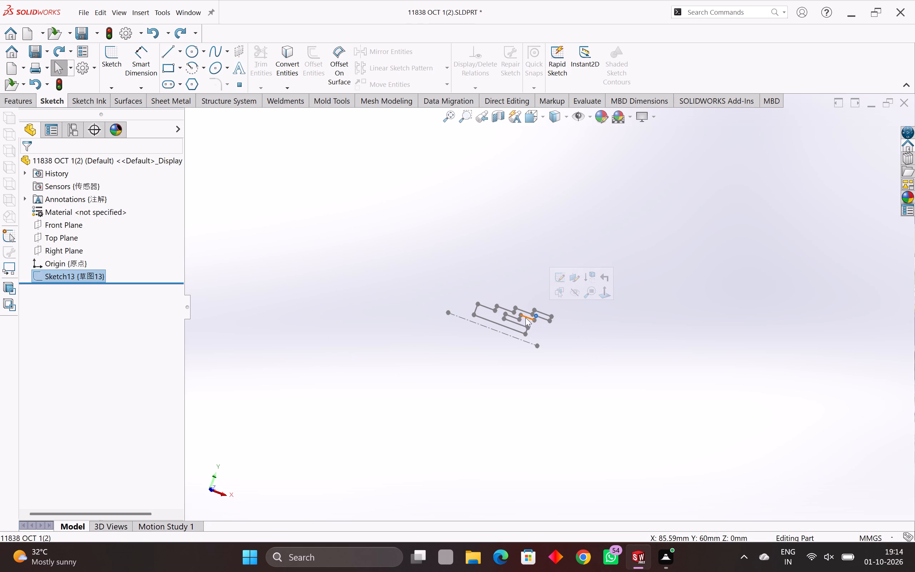
pyautogui.click(526, 316)
pyautogui.click(526, 316)
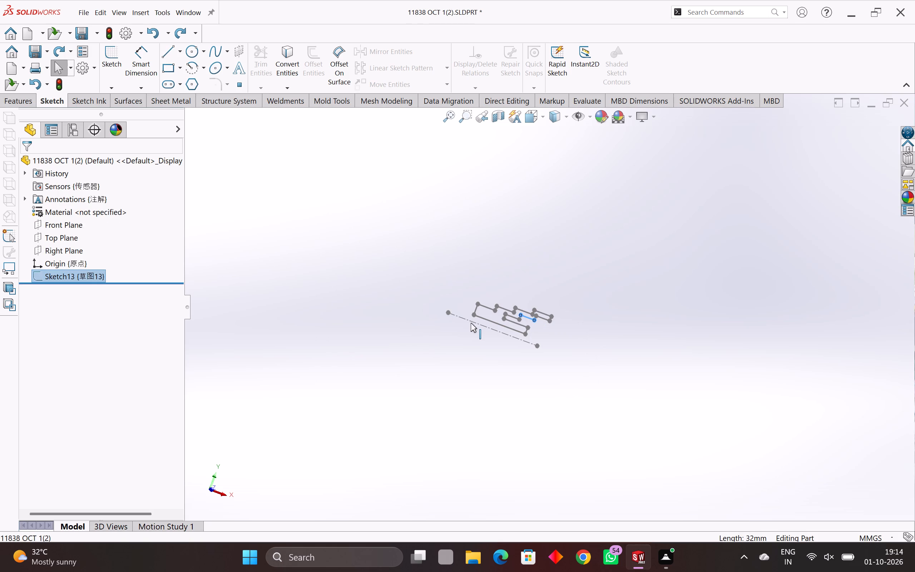
pyautogui.press('Escape')
pyautogui.press('Escape')
pyautogui.press('Escape')
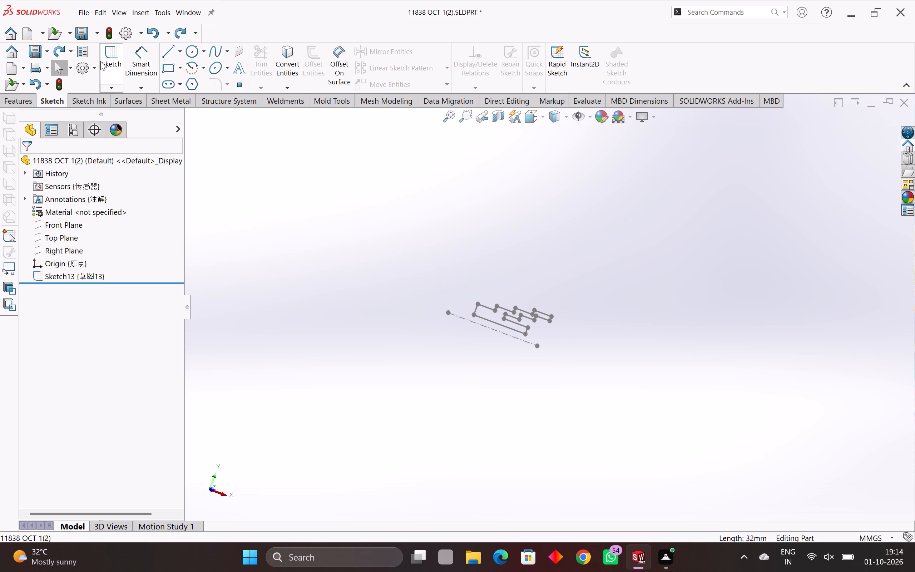
pyautogui.click(103, 59)
pyautogui.click(522, 310)
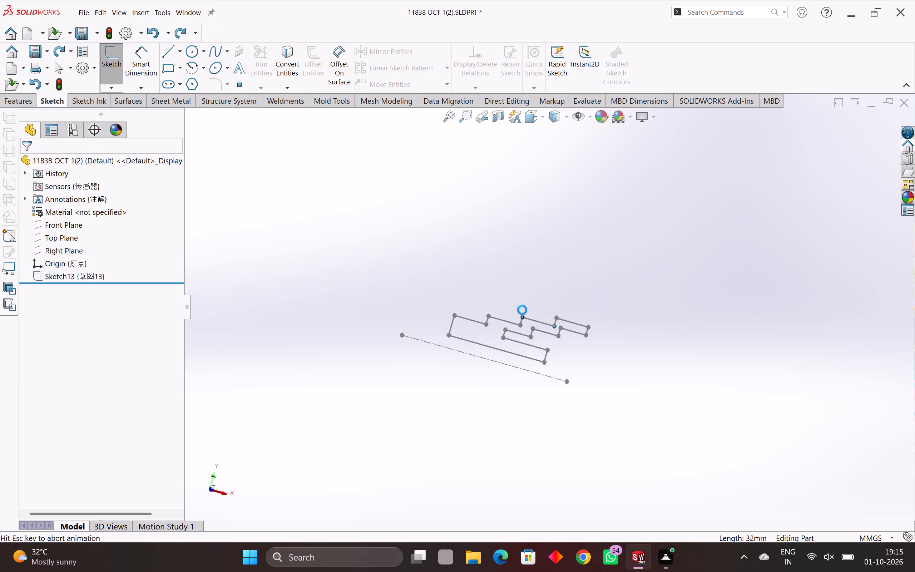
pyautogui.press('Escape')
pyautogui.press('Escape')
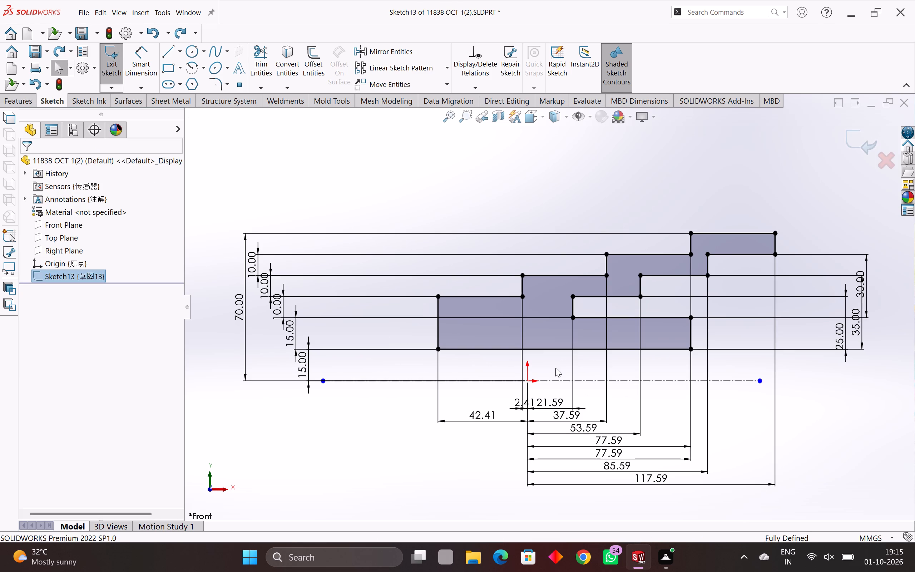
pyautogui.press('Escape')
pyautogui.press('Escape')
# Delete the stacked horizontal dimensions below the centerline, all except the 2.41 and 21.59 ones nearest the origin.
pyautogui.moveTo(815, 421); pyautogui.dragTo(589, 465)
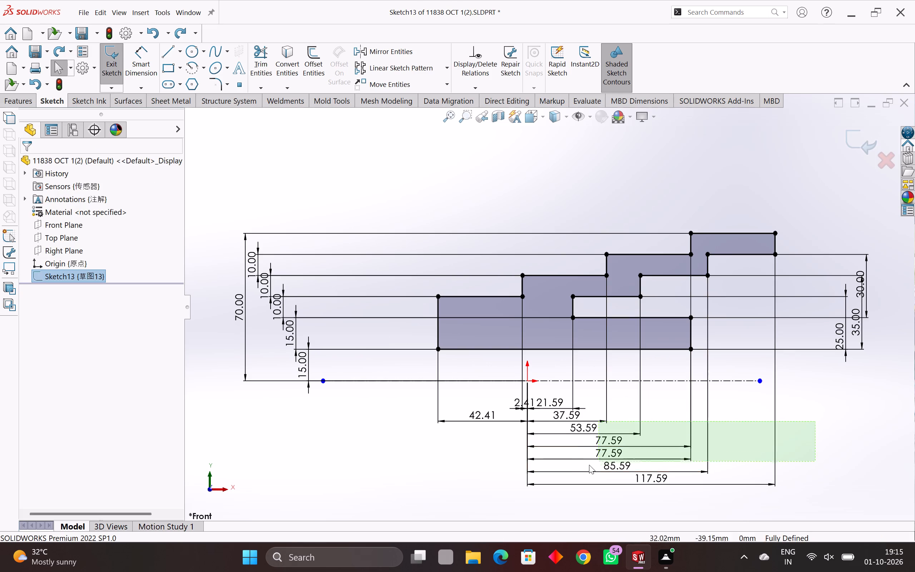
pyautogui.moveTo(589, 465); pyautogui.dragTo(403, 497)
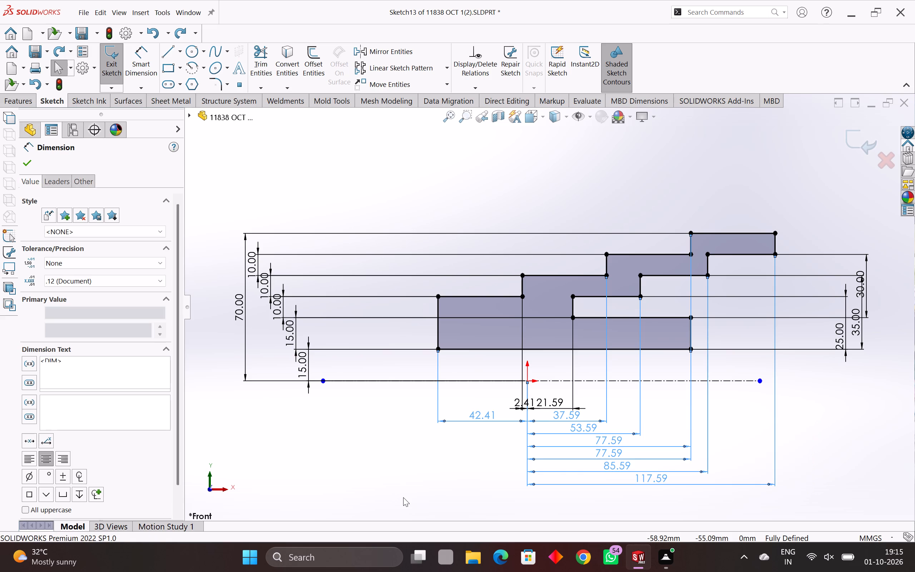
pyautogui.press('Delete')
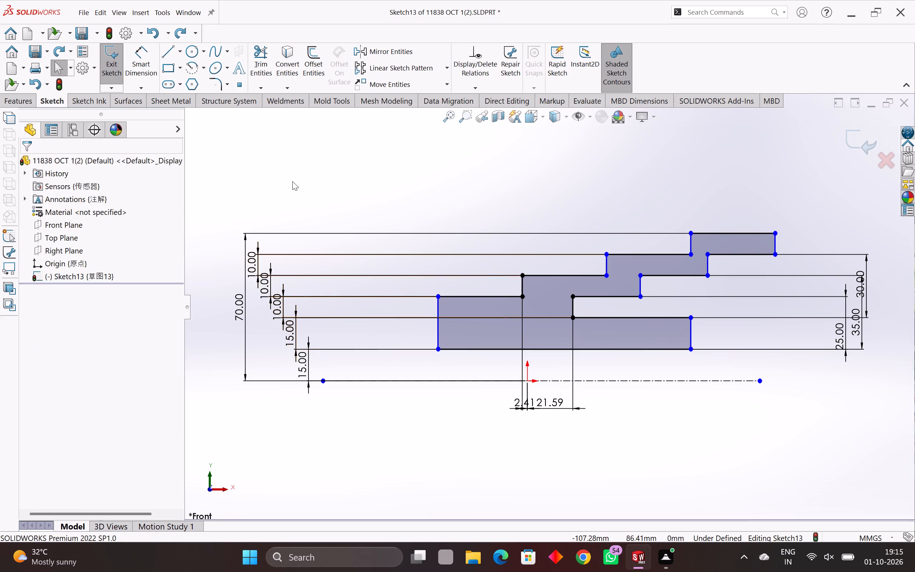
# Delete all vertical dimensions on both sides of the stepped profile, keeping the profile lines and centerline.
pyautogui.moveTo(332, 203); pyautogui.dragTo(212, 435)
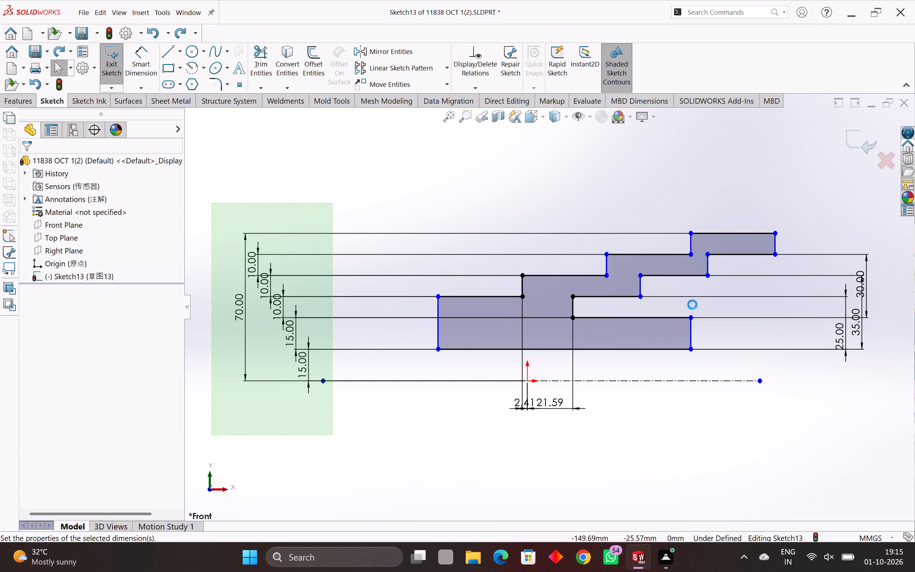
pyautogui.moveTo(894, 227); pyautogui.dragTo(852, 296)
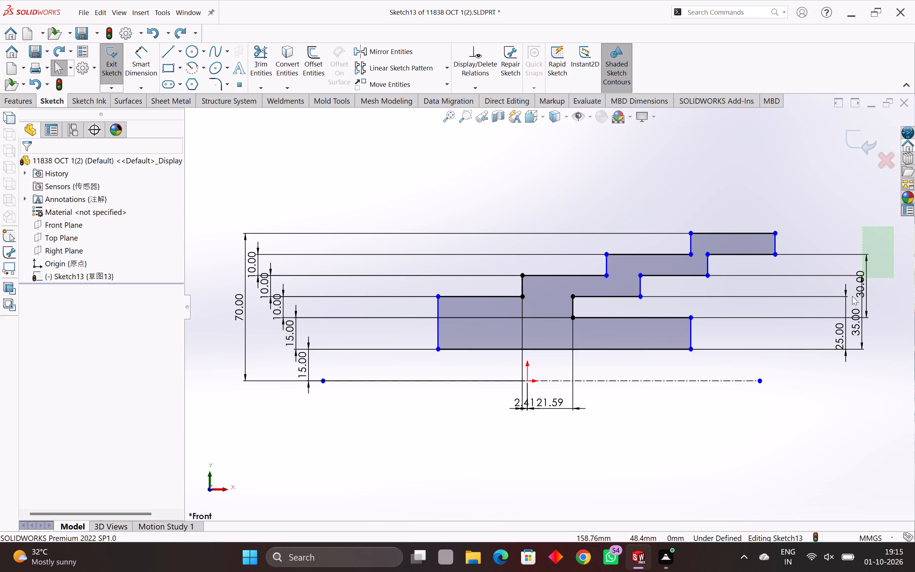
pyautogui.moveTo(852, 296); pyautogui.dragTo(794, 390)
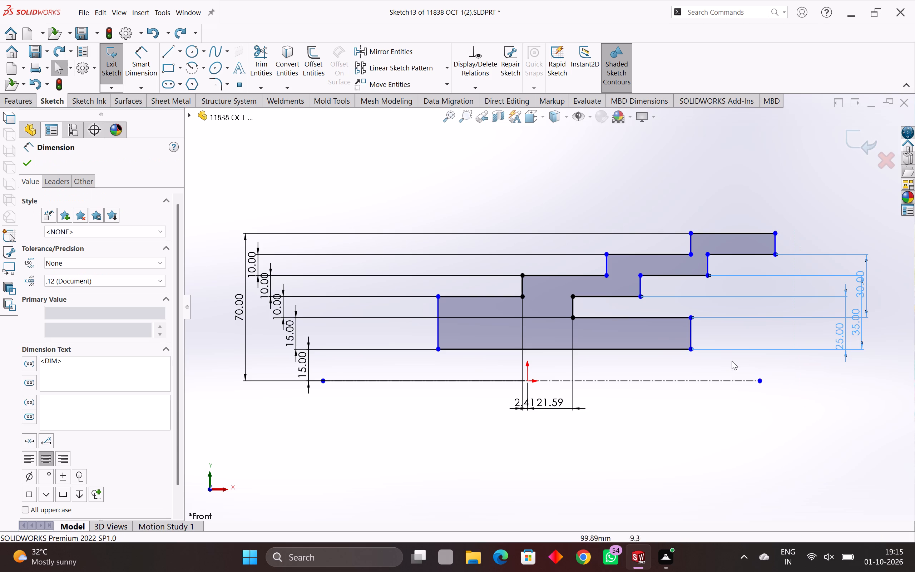
pyautogui.press('Delete')
pyautogui.moveTo(412, 197); pyautogui.dragTo(297, 300)
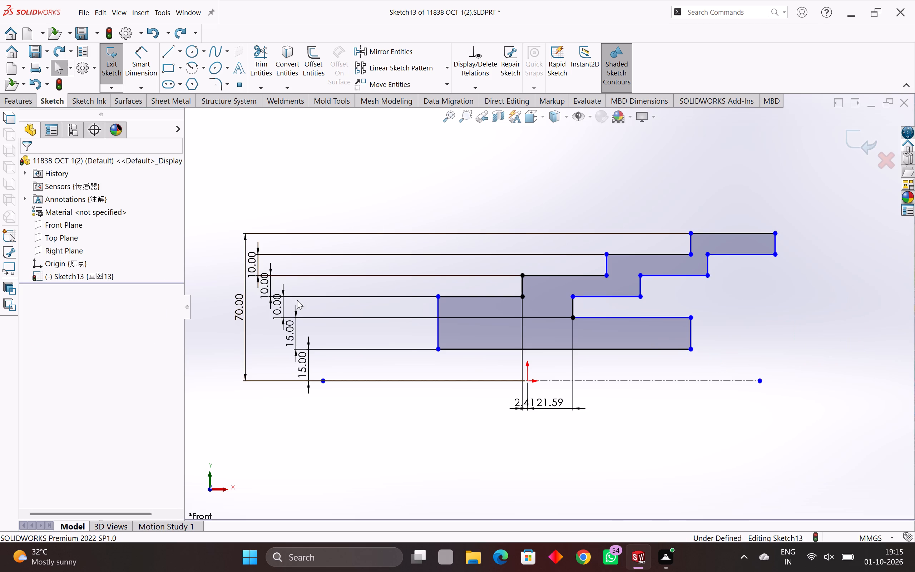
pyautogui.moveTo(297, 300); pyautogui.dragTo(210, 398)
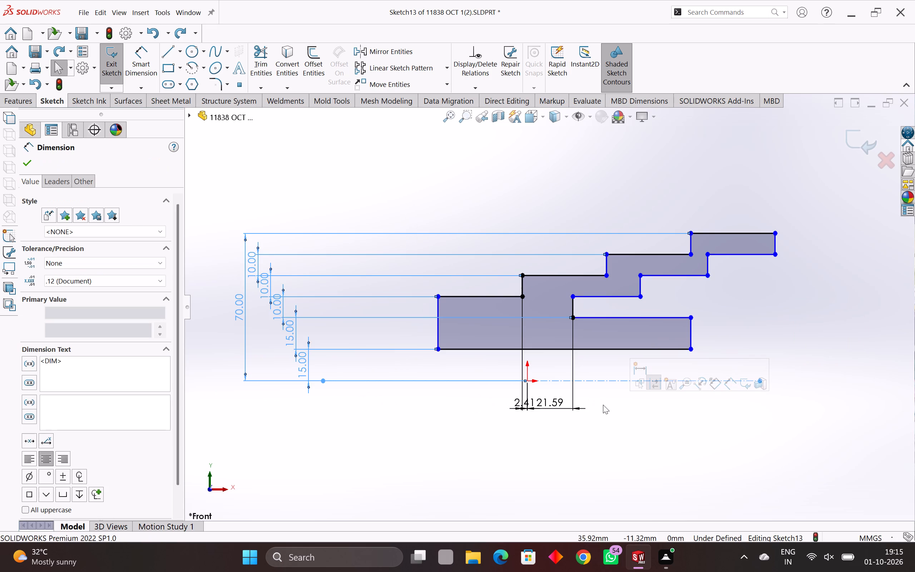
pyautogui.press('Escape')
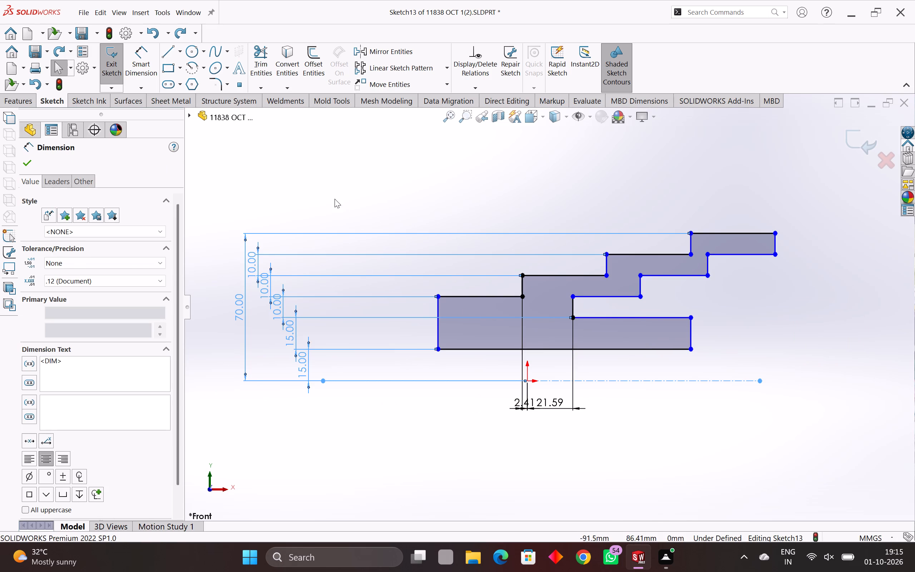
pyautogui.moveTo(335, 199); pyautogui.dragTo(231, 365)
pyautogui.press('Delete')
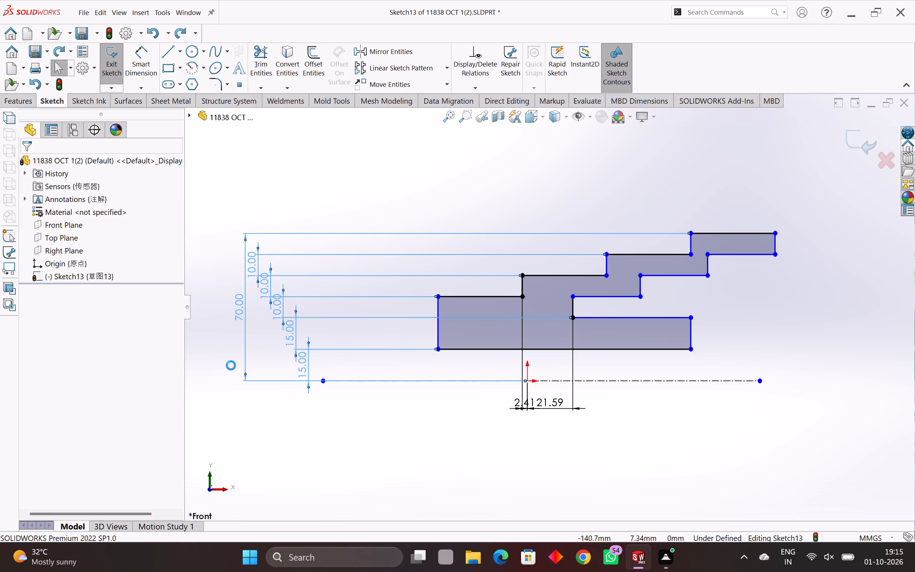
# Delete the remaining 2.41 and 21.59 horizontal dimensions below the origin.
pyautogui.moveTo(620, 399); pyautogui.dragTo(445, 432)
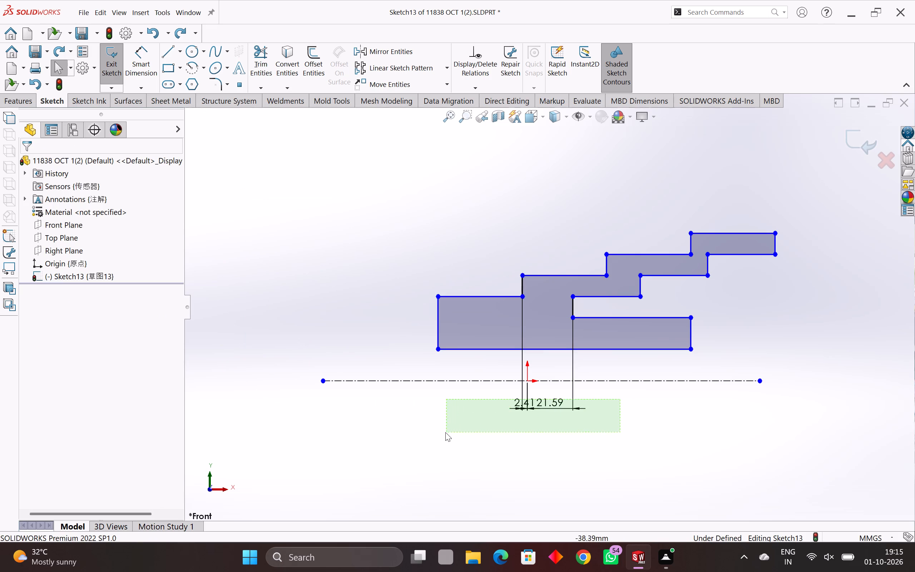
pyautogui.moveTo(445, 432); pyautogui.dragTo(445, 433)
pyautogui.press('Delete')
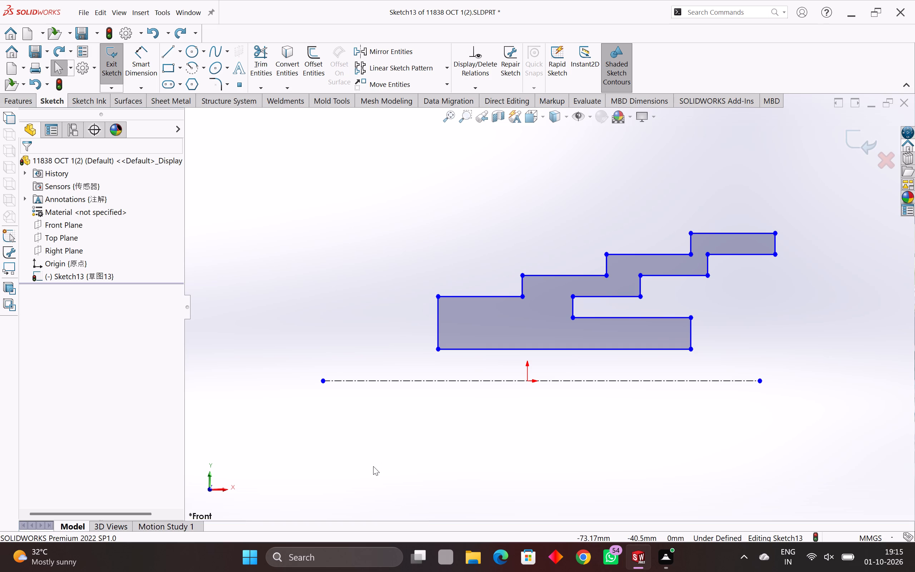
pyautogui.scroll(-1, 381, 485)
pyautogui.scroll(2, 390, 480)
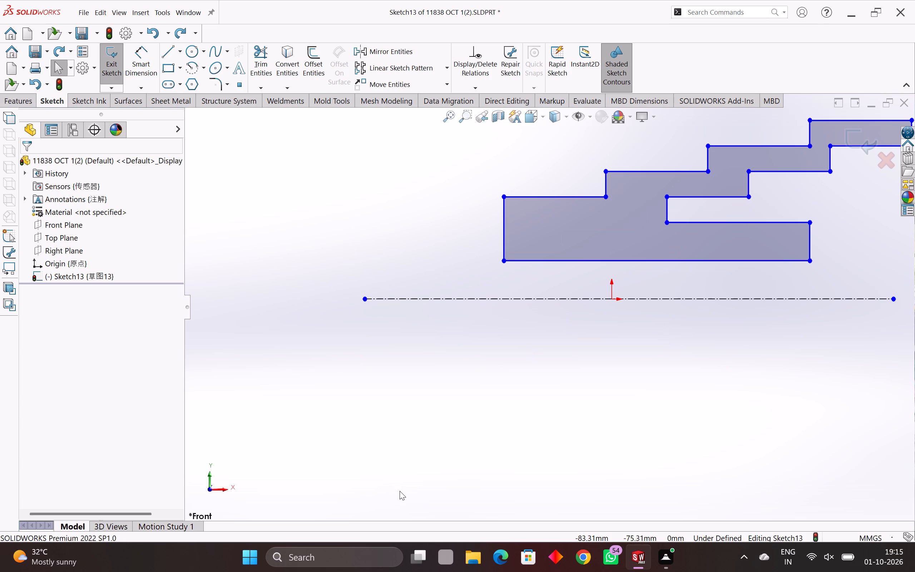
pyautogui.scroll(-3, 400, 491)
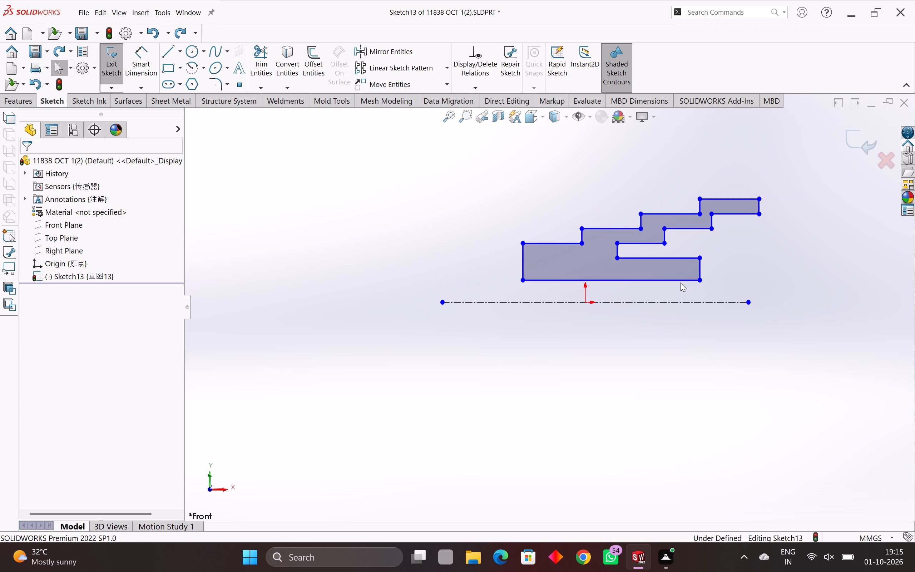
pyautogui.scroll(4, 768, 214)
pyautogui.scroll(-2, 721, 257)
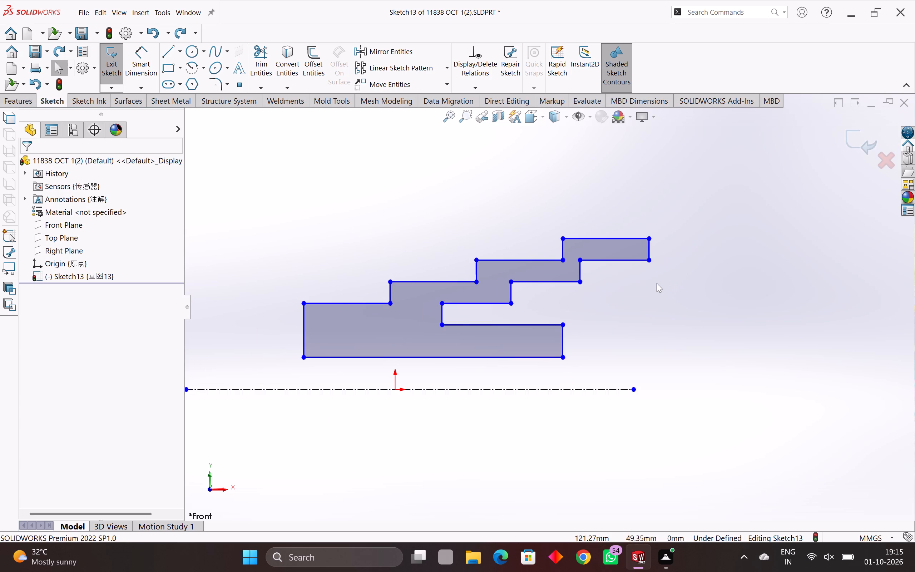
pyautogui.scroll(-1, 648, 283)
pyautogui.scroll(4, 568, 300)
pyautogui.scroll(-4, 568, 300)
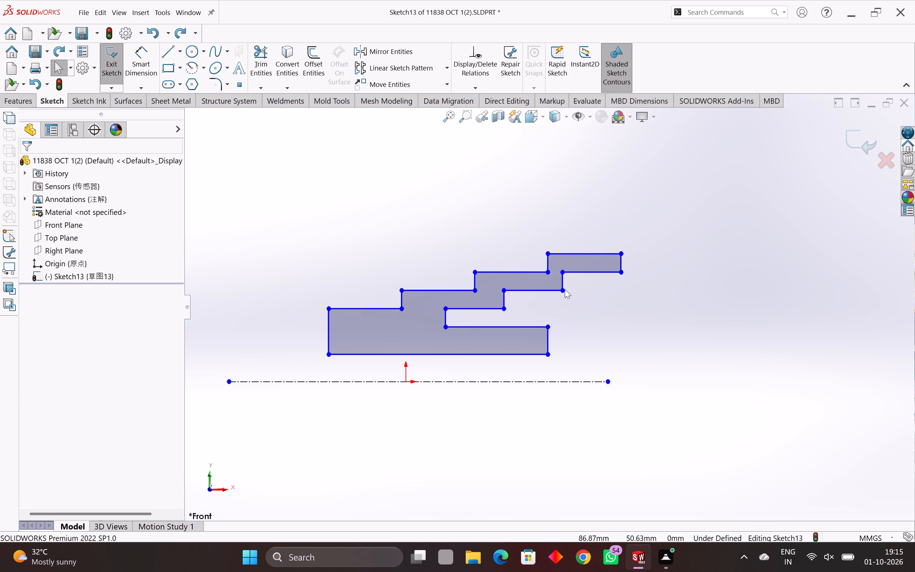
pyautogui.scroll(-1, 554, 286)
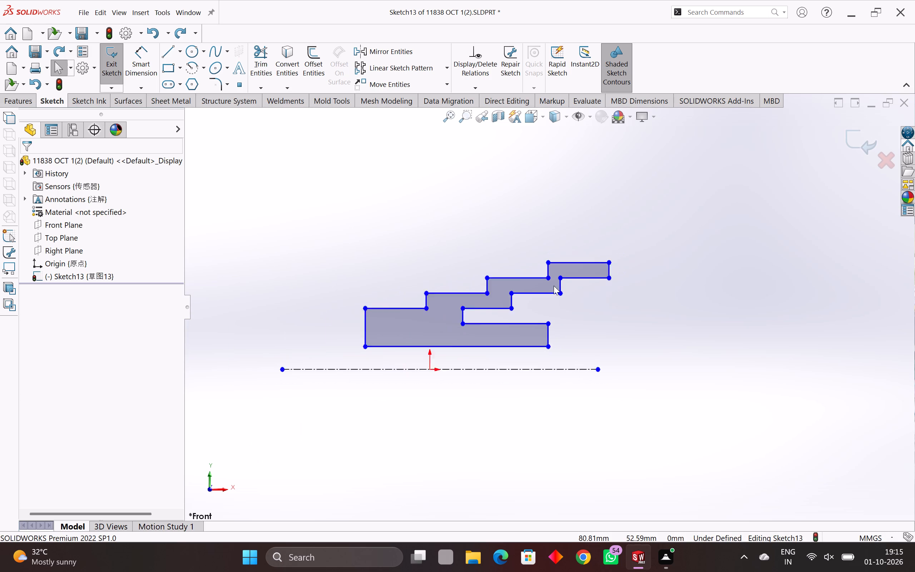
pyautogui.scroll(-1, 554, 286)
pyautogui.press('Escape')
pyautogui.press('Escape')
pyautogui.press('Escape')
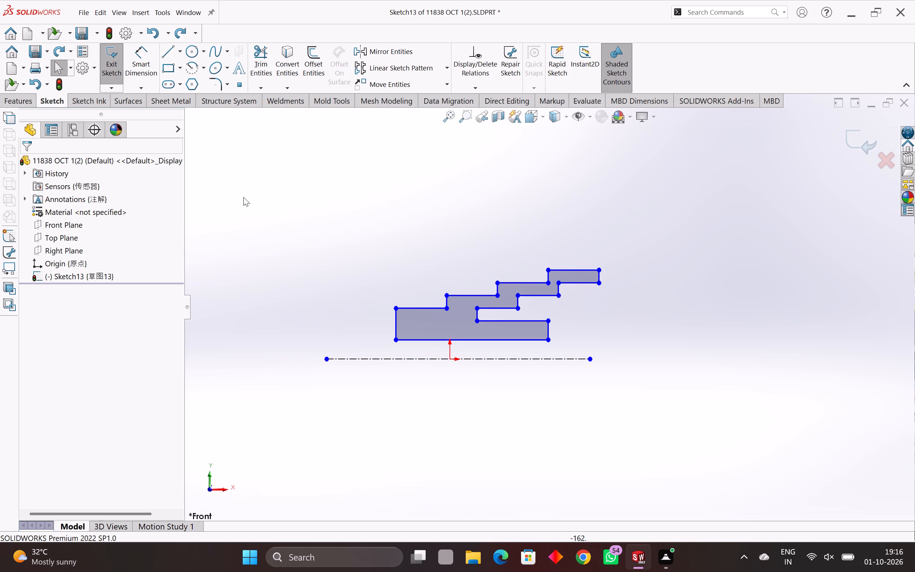
# Dimension the lengths of the four upper horizontal step edges of the profile, stacking each dimension above its own edge.
pyautogui.click(142, 54)
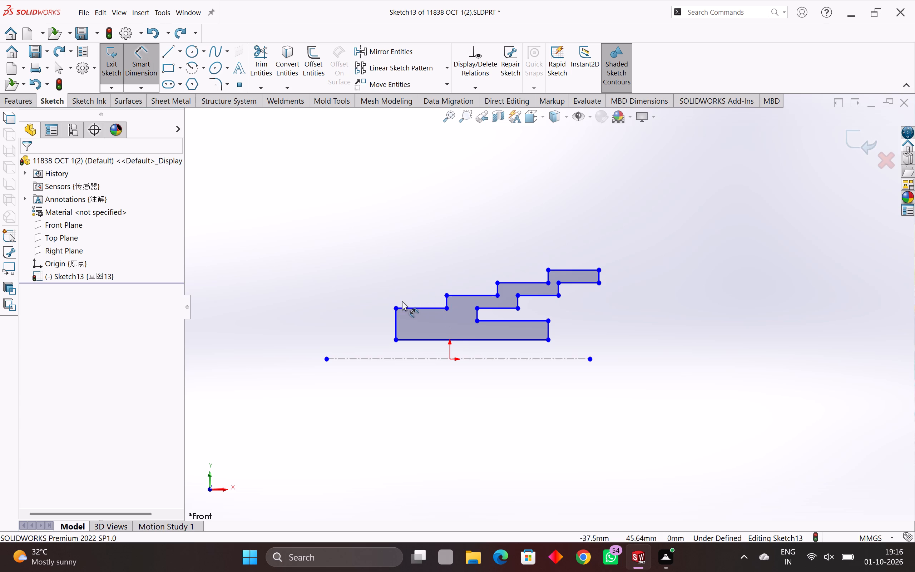
pyautogui.moveTo(420, 309); pyautogui.dragTo(420, 302)
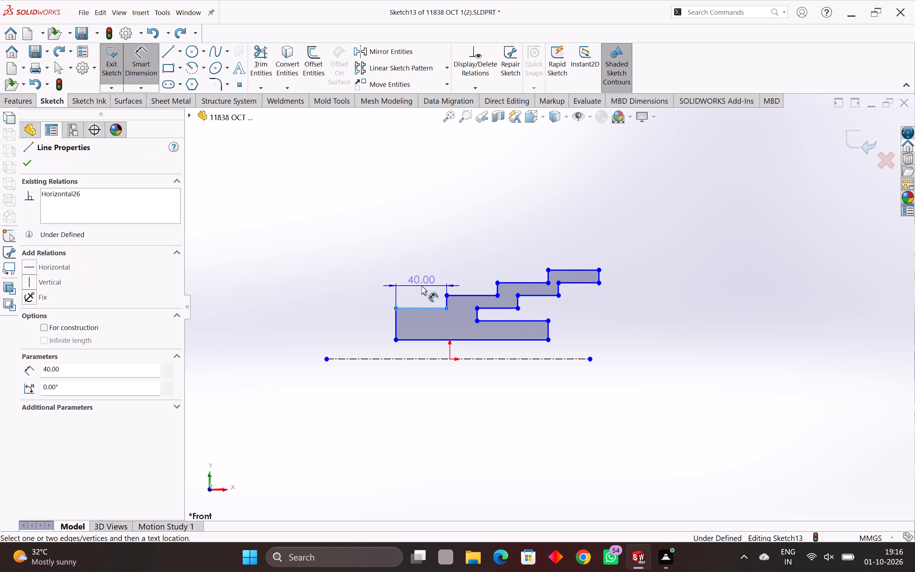
pyautogui.scroll(4, 421, 285)
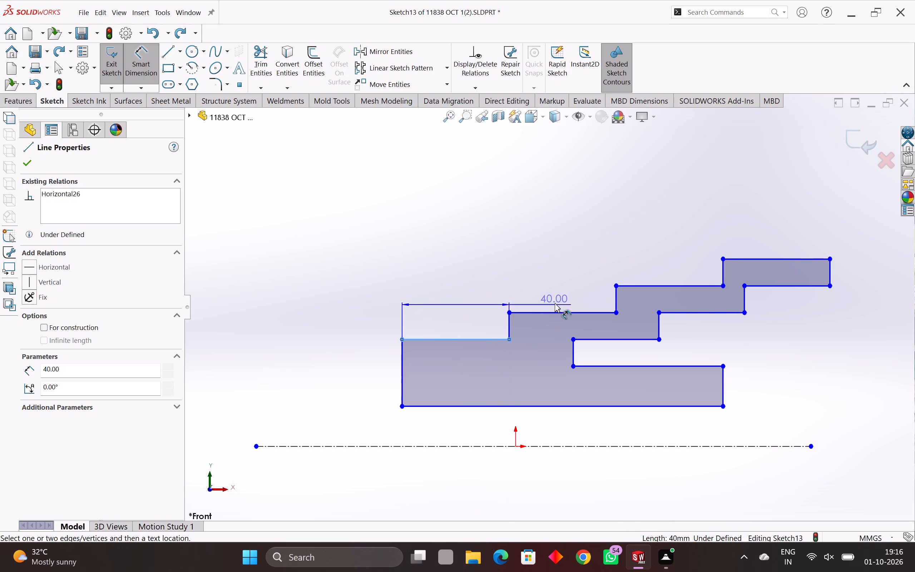
pyautogui.click(474, 282)
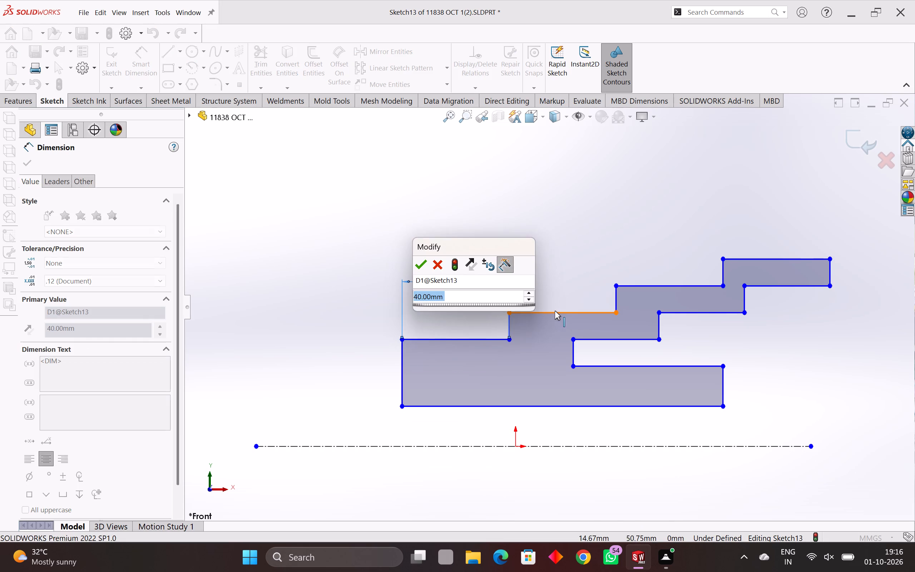
pyautogui.click(555, 311)
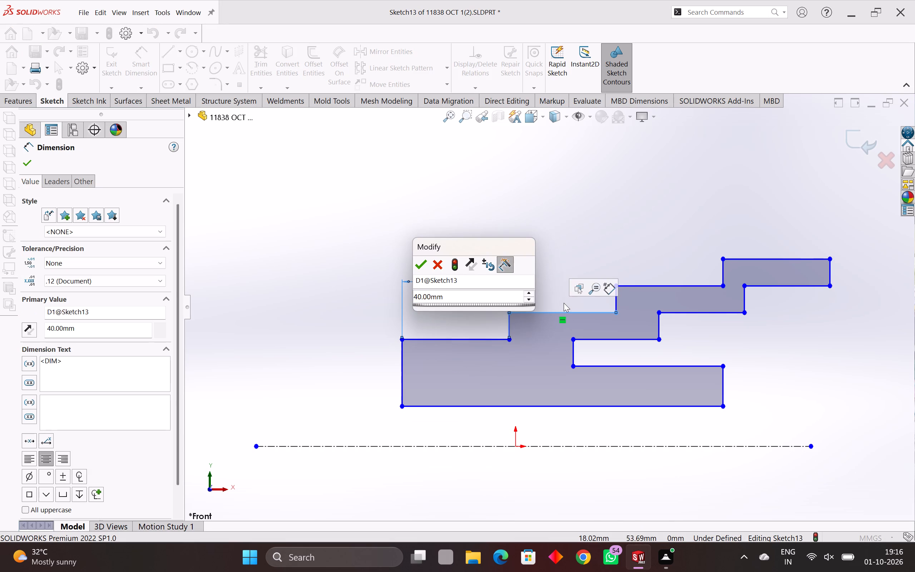
pyautogui.press('Return')
pyautogui.click(559, 311)
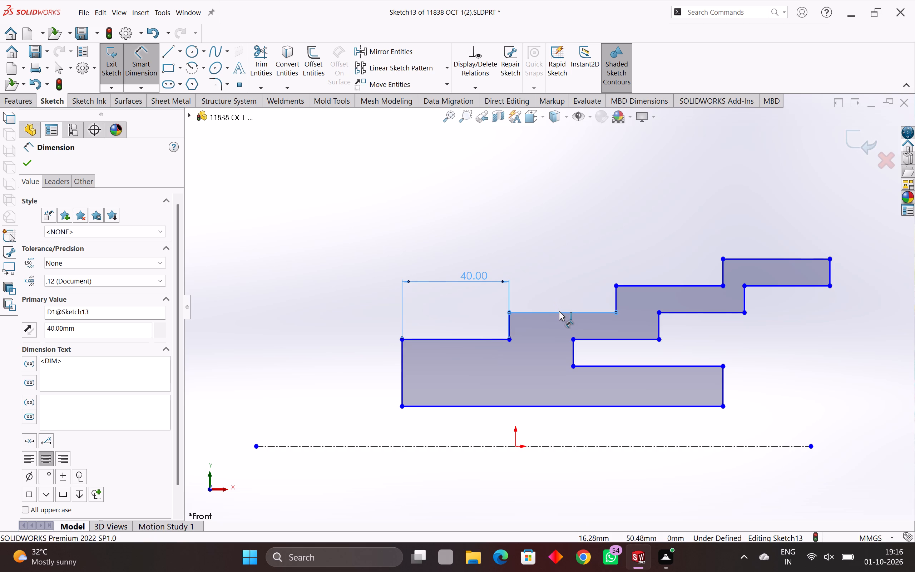
pyautogui.click(552, 244)
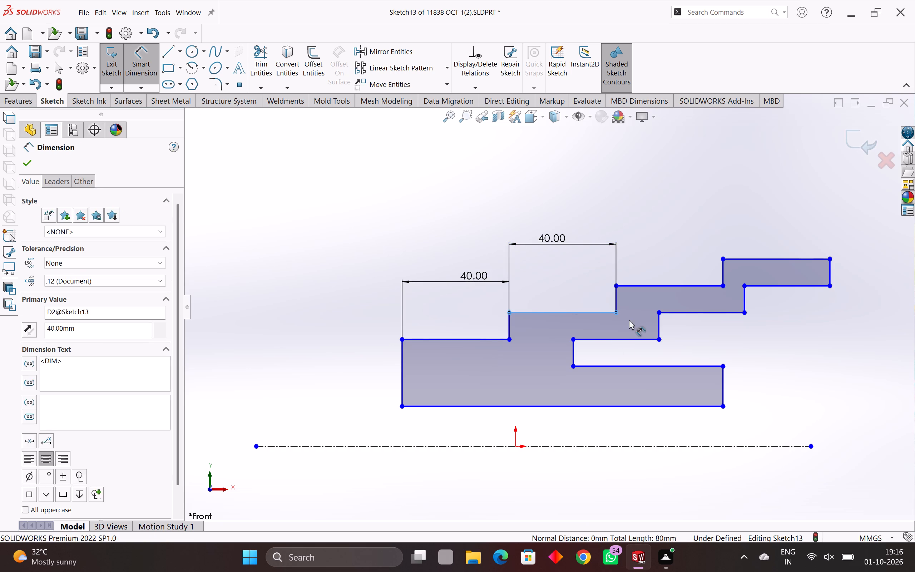
pyautogui.press('Return')
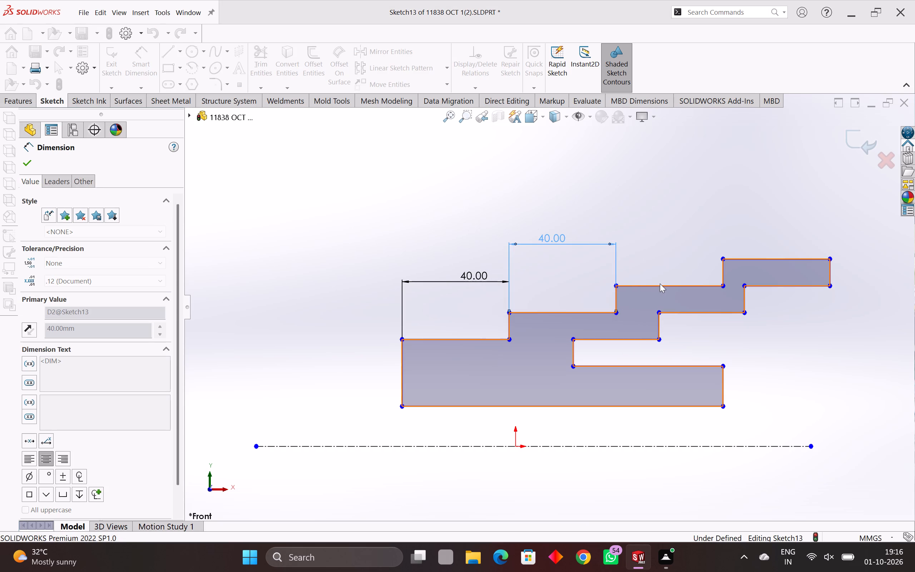
pyautogui.click(659, 286)
pyautogui.click(653, 215)
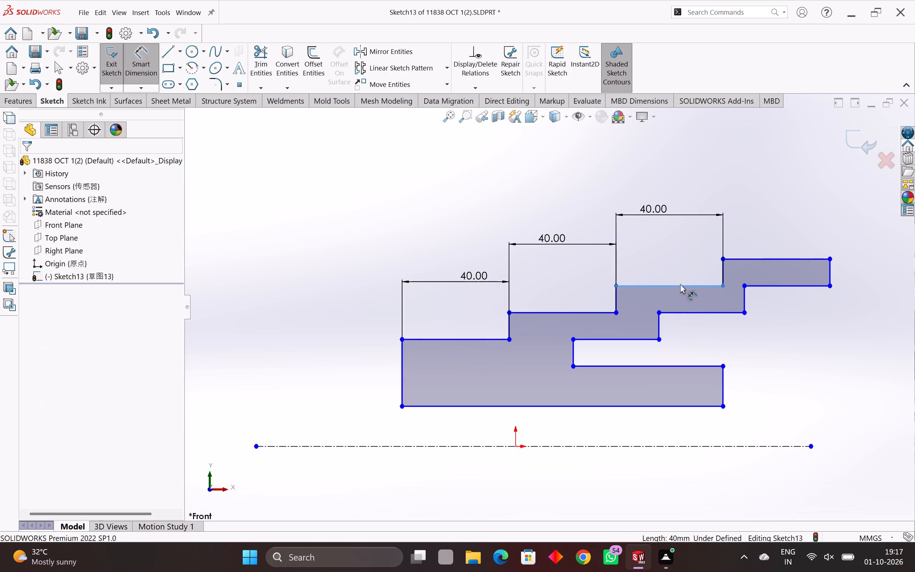
pyautogui.press('Return')
pyautogui.click(749, 258)
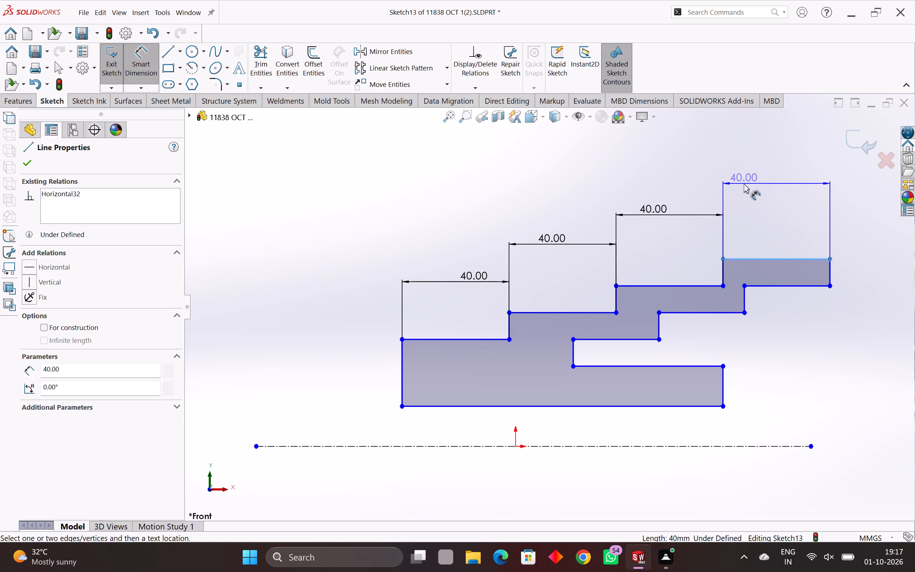
pyautogui.click(744, 183)
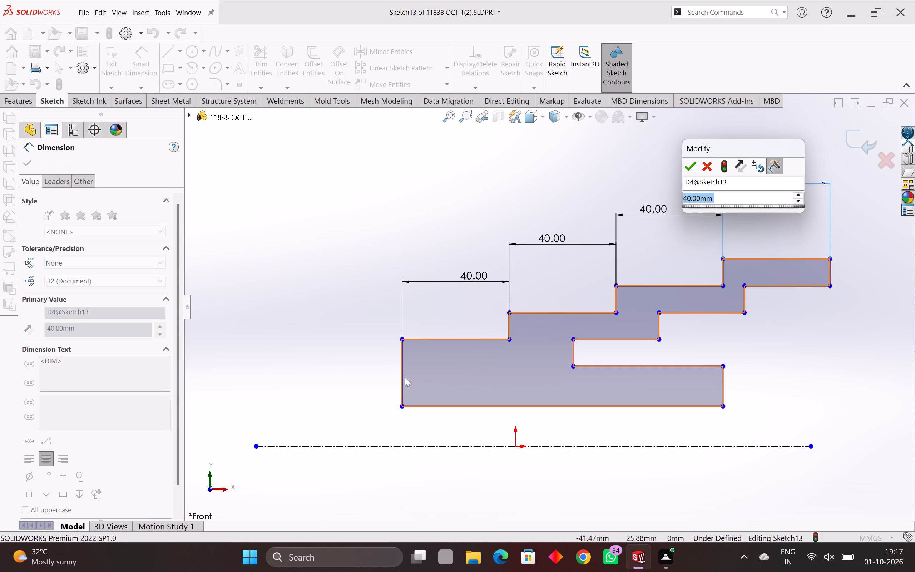
pyautogui.click(402, 375)
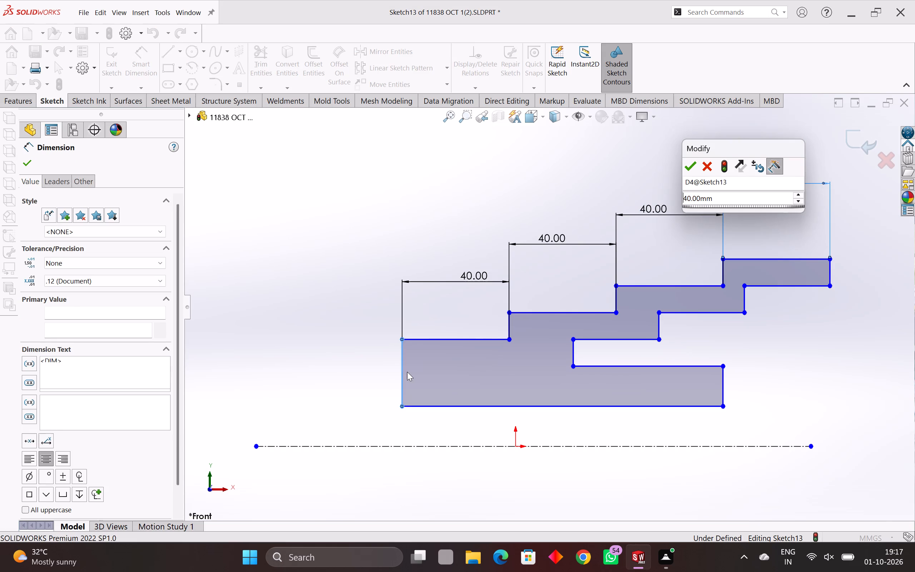
pyautogui.press('Return')
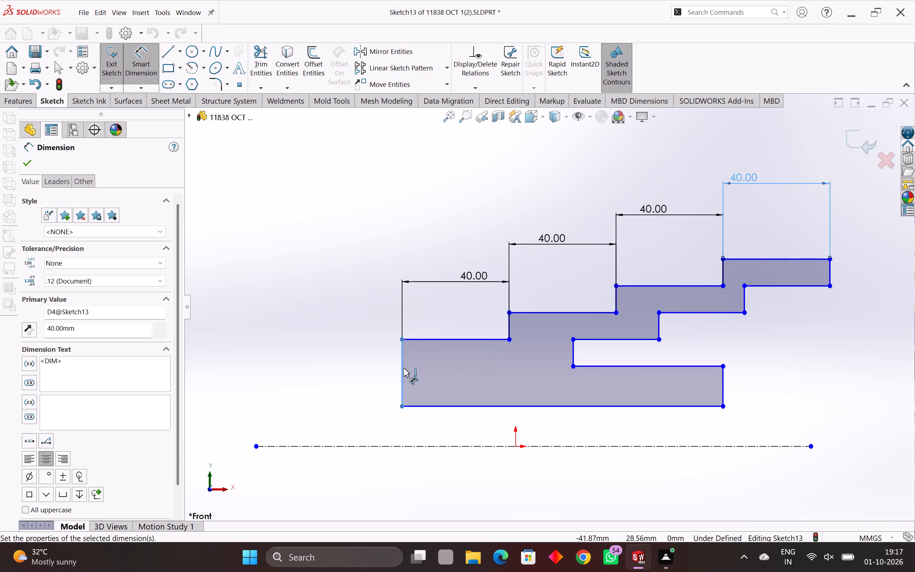
# Dimension the height of the vertical edge at the thick left end of the profile.
pyautogui.click(404, 368)
pyautogui.click(363, 374)
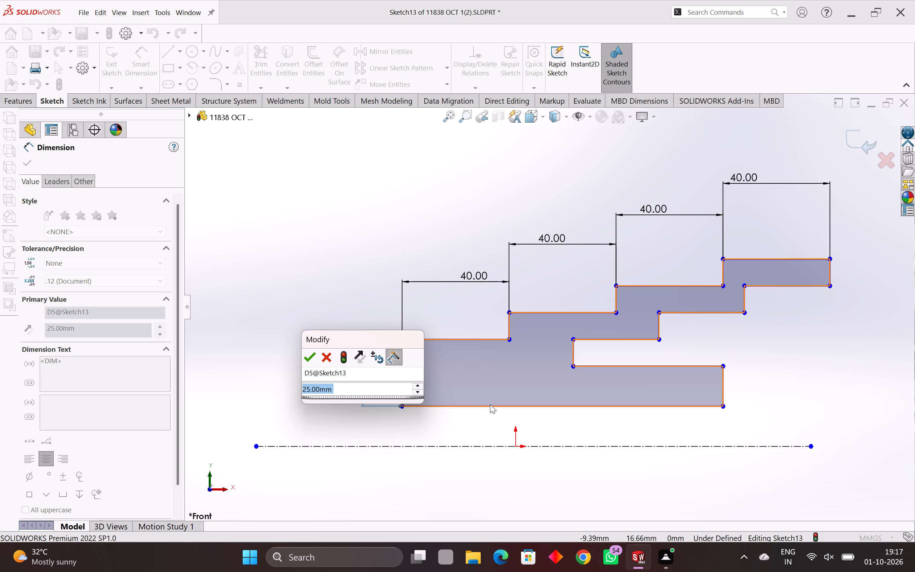
pyautogui.scroll(-1, 515, 404)
pyautogui.press('Return')
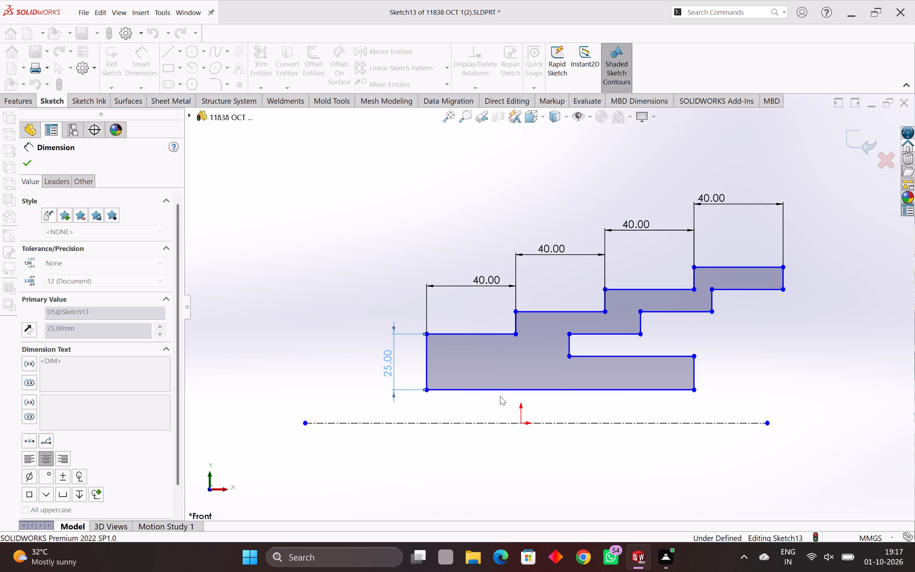
# Dimension the length of the profile's long bottom edge, placing the dimension between the edge and the centerline.
pyautogui.click(474, 388)
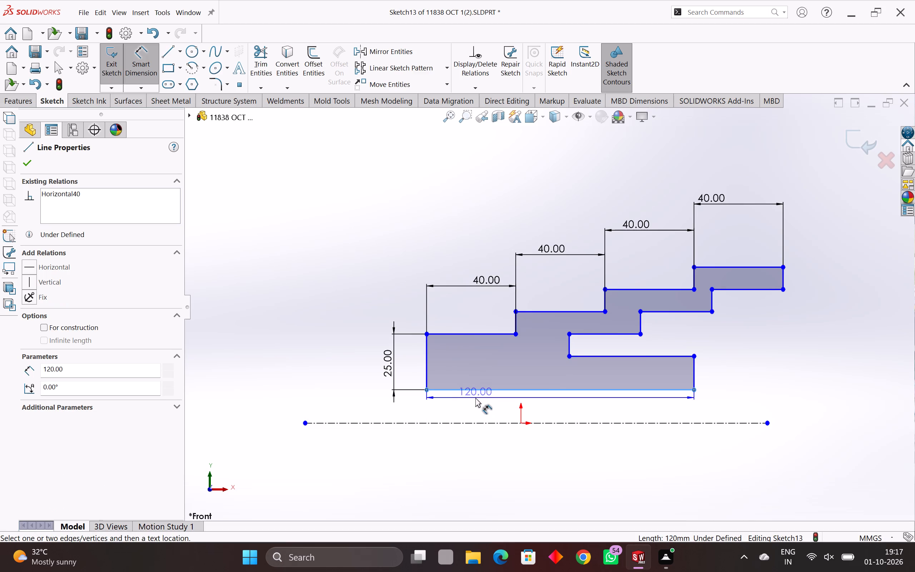
pyautogui.click(483, 410)
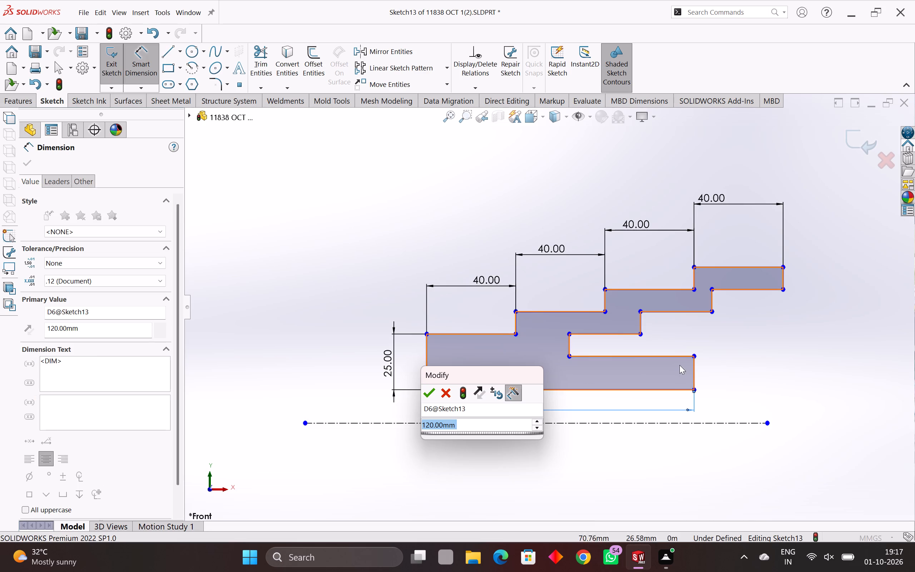
pyautogui.press('space')
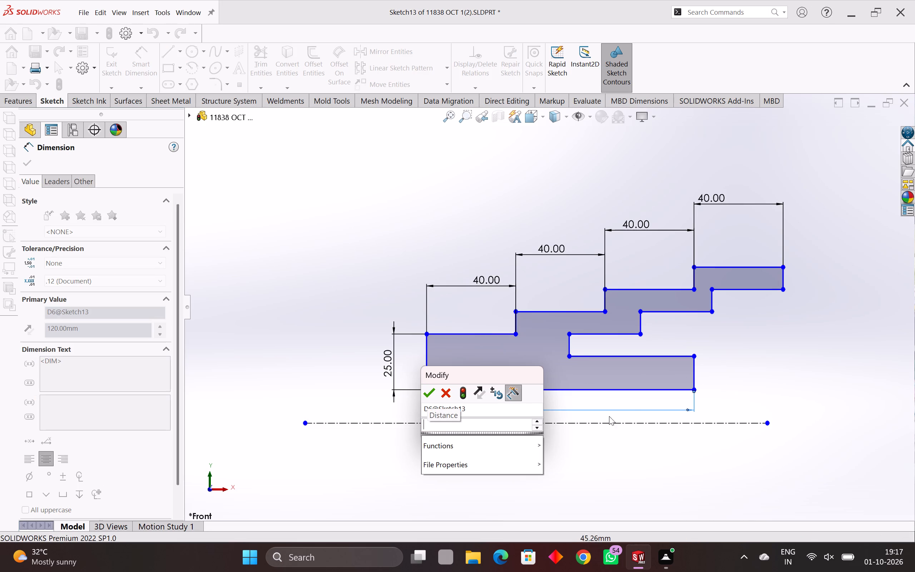
pyautogui.scroll(2, 574, 441)
pyautogui.scroll(-1, 504, 447)
pyautogui.scroll(-2, 569, 410)
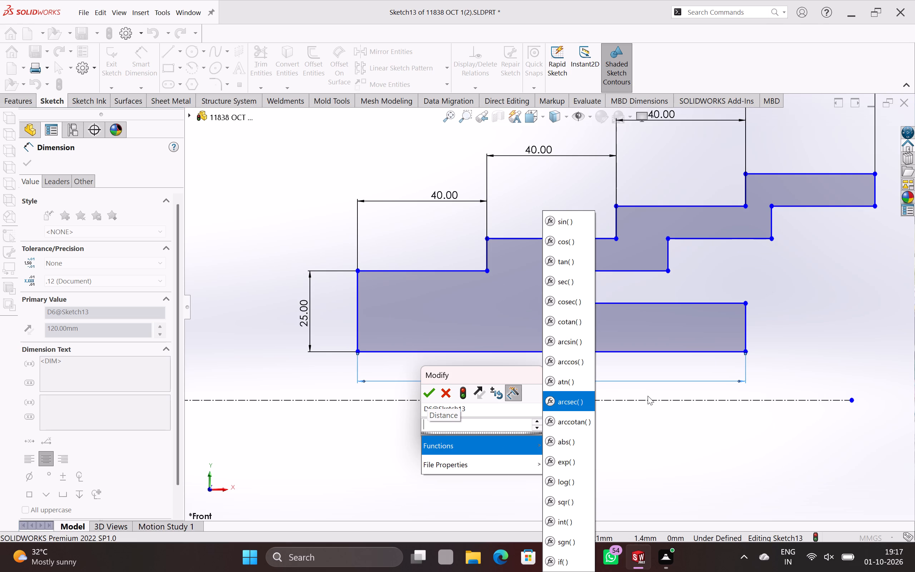
pyautogui.press('Return')
pyautogui.press('Return')
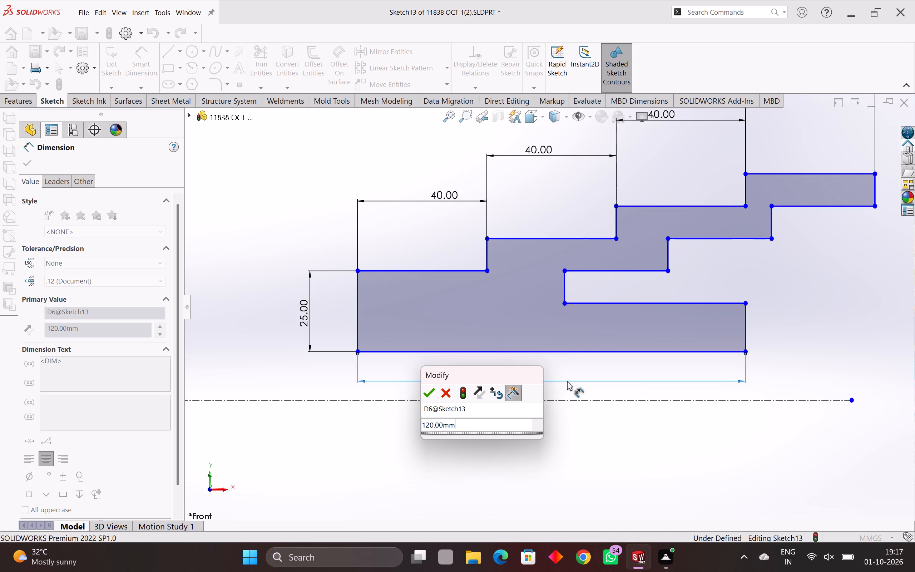
pyautogui.press('Escape')
pyautogui.press('Escape')
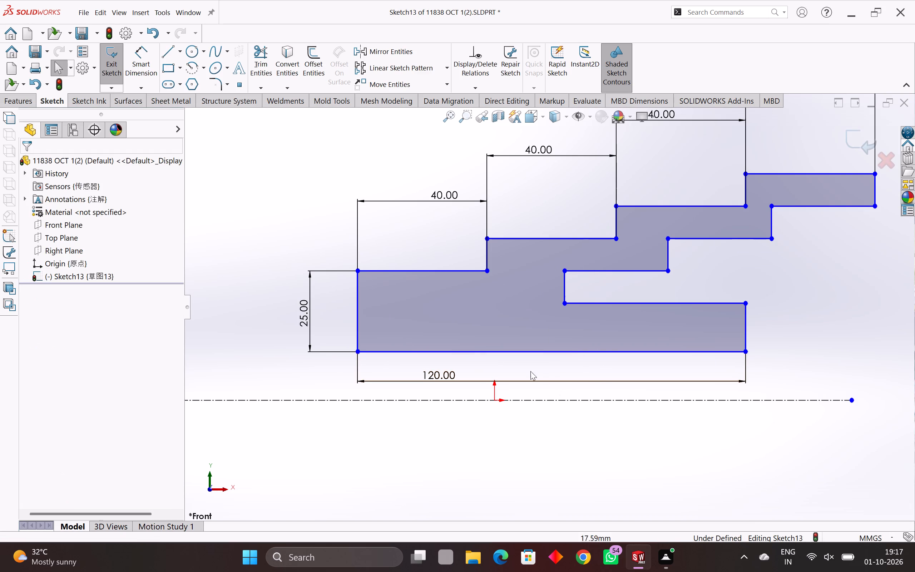
pyautogui.press('space')
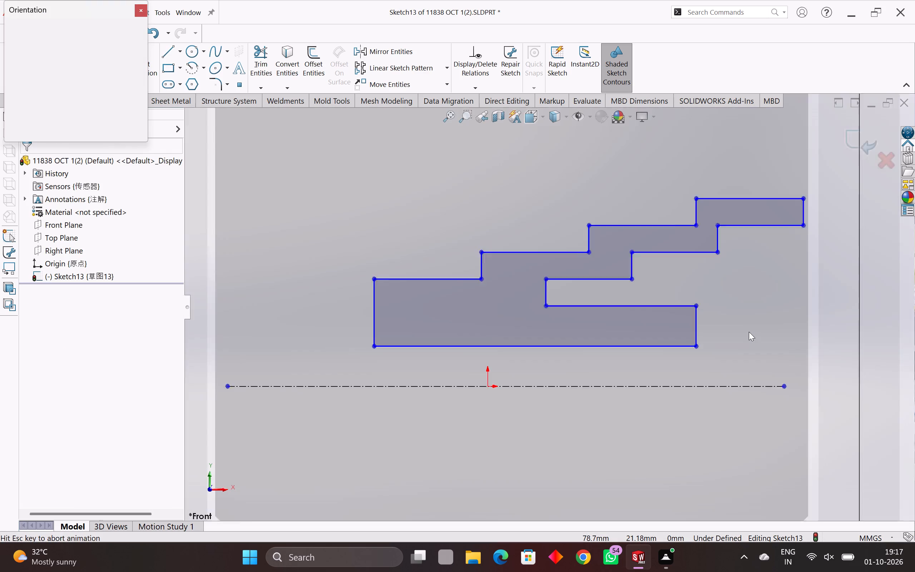
pyautogui.press('Escape')
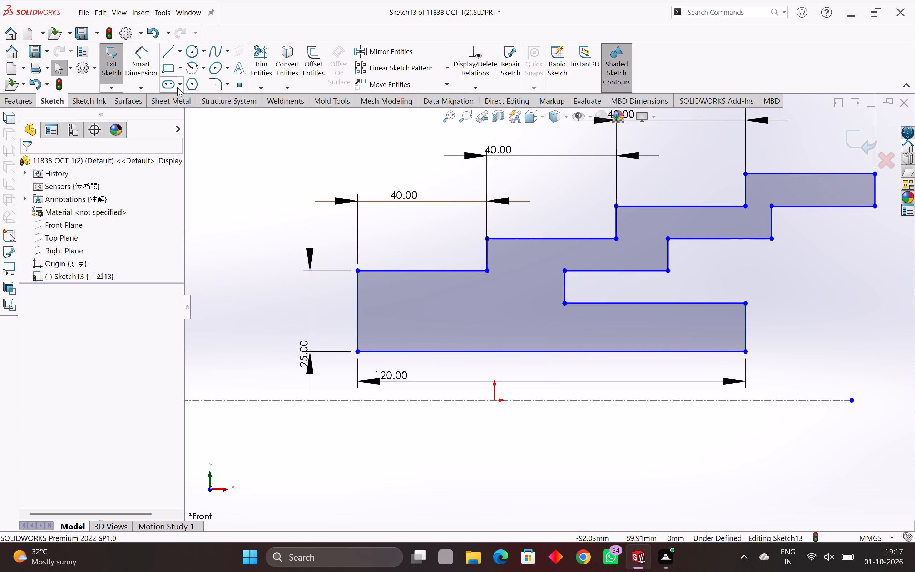
# Dimension the lower arm's right end height and the height of the slot's inner vertical edge, both placed beyond the arm's end.
pyautogui.click(150, 66)
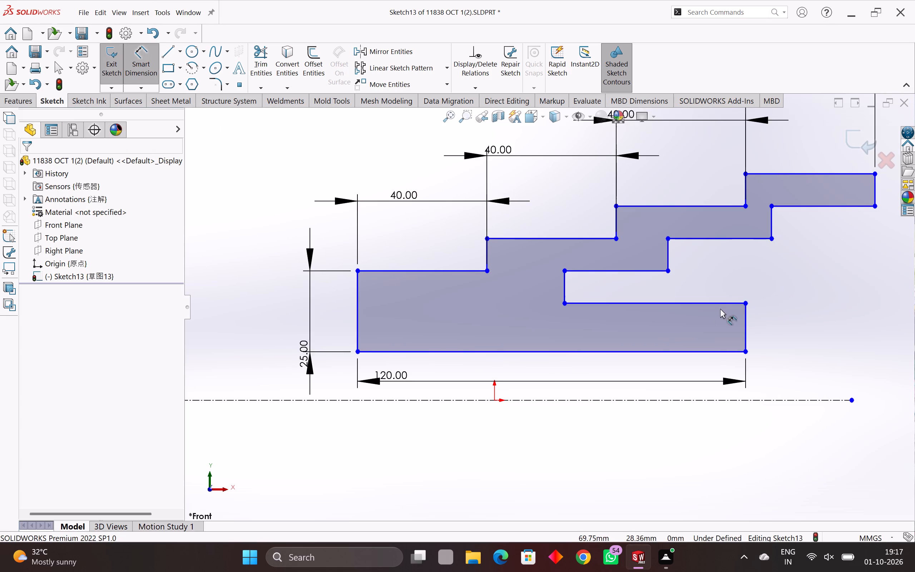
pyautogui.click(745, 324)
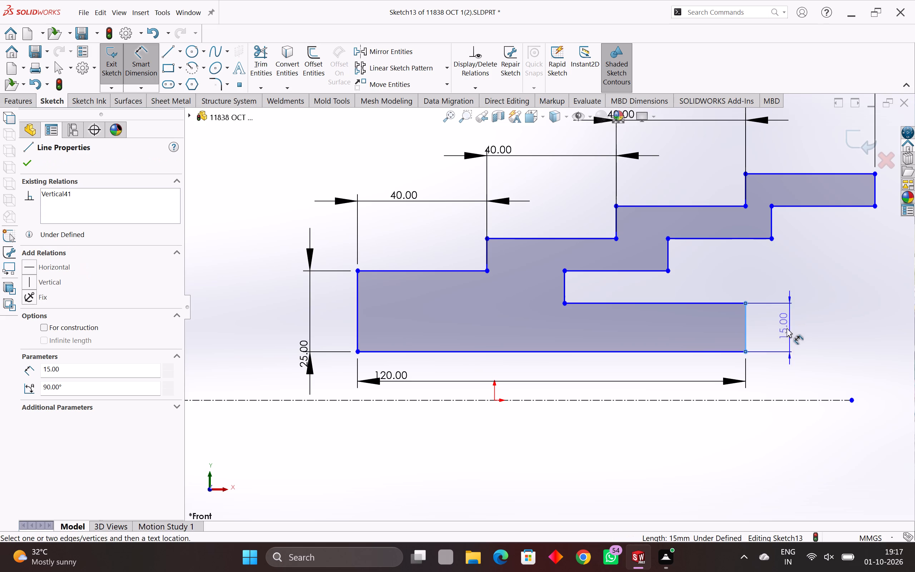
pyautogui.click(787, 324)
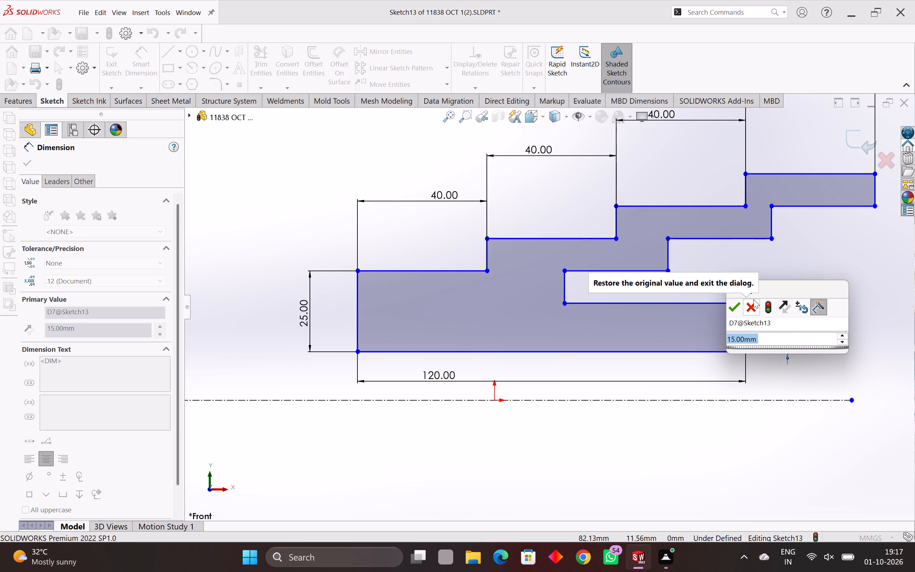
pyautogui.press('Return')
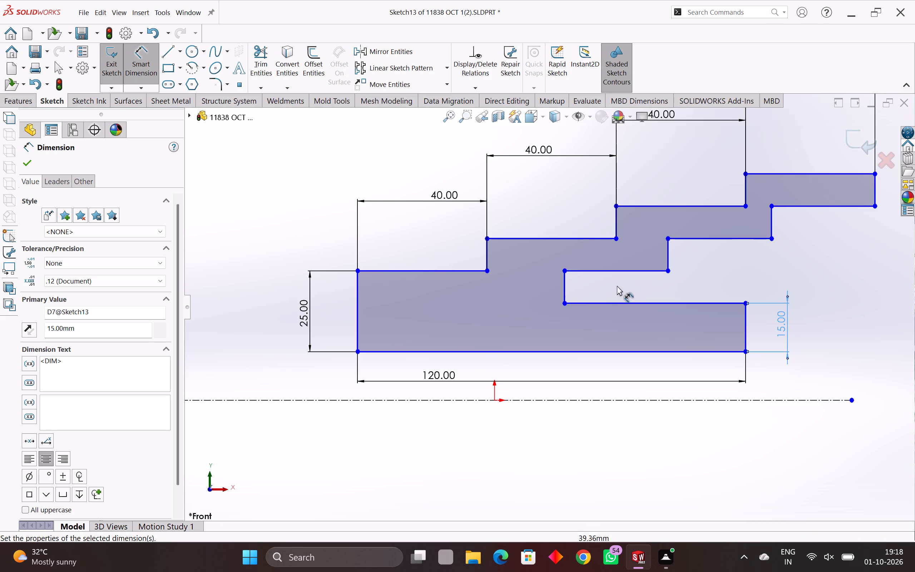
pyautogui.click(563, 290)
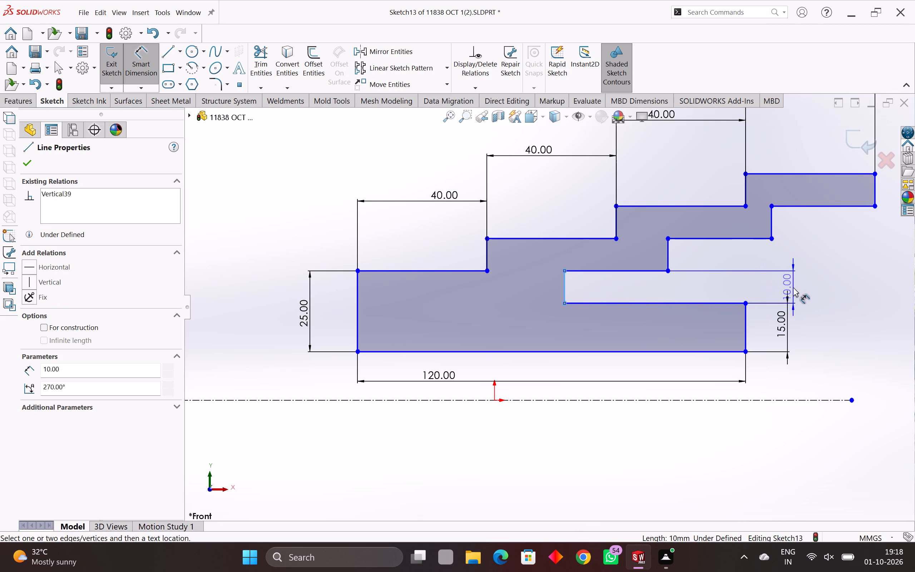
pyautogui.click(809, 288)
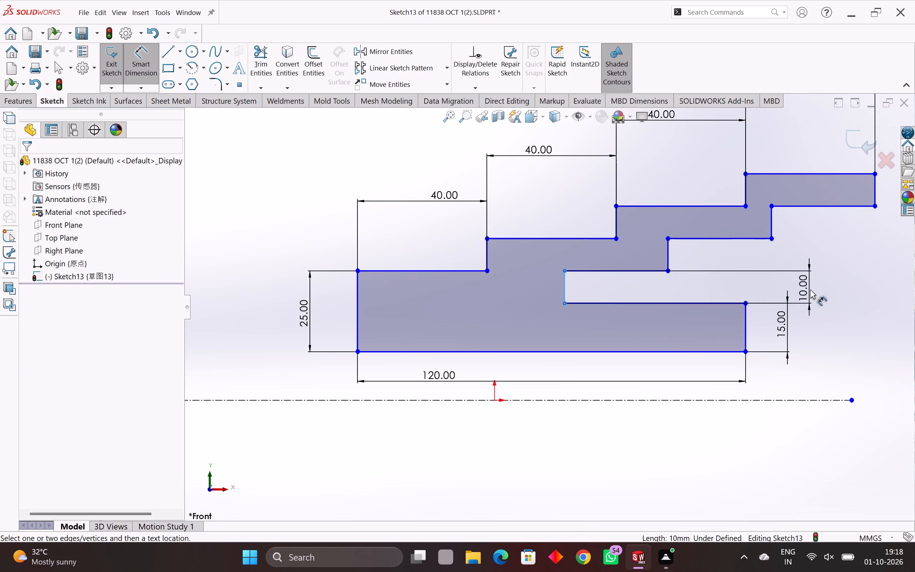
pyautogui.press('Return')
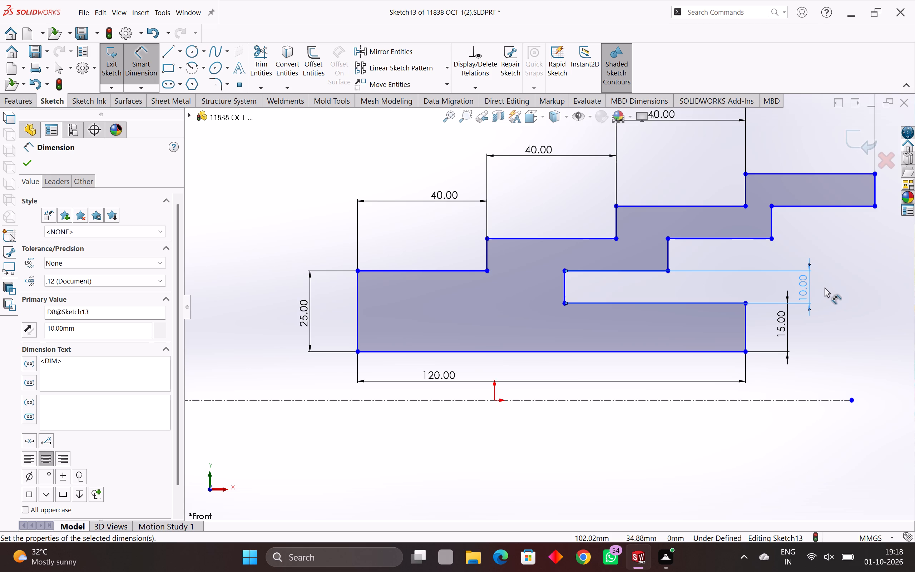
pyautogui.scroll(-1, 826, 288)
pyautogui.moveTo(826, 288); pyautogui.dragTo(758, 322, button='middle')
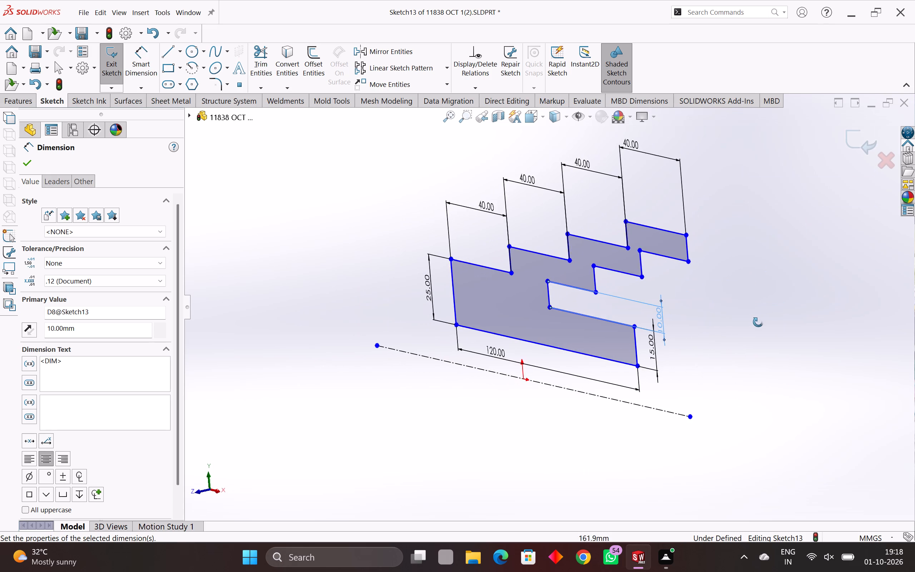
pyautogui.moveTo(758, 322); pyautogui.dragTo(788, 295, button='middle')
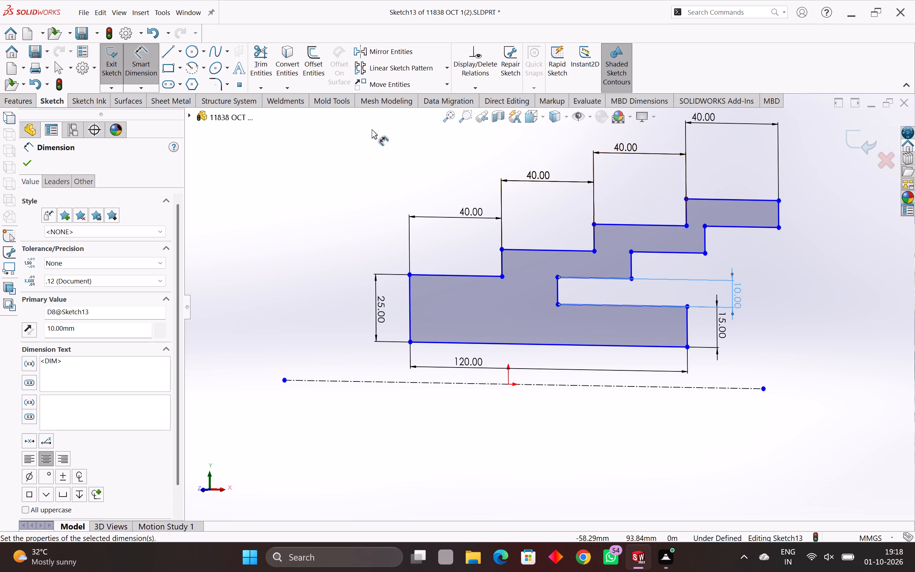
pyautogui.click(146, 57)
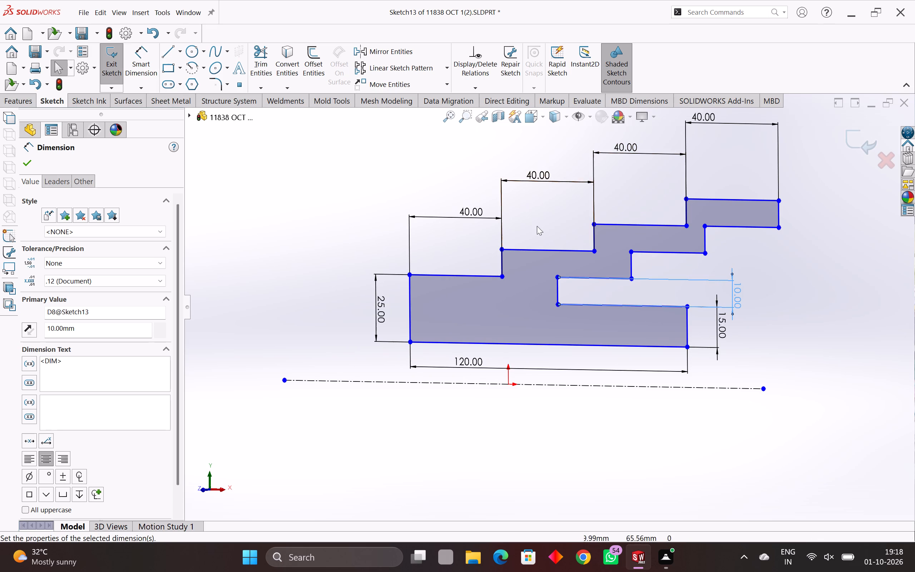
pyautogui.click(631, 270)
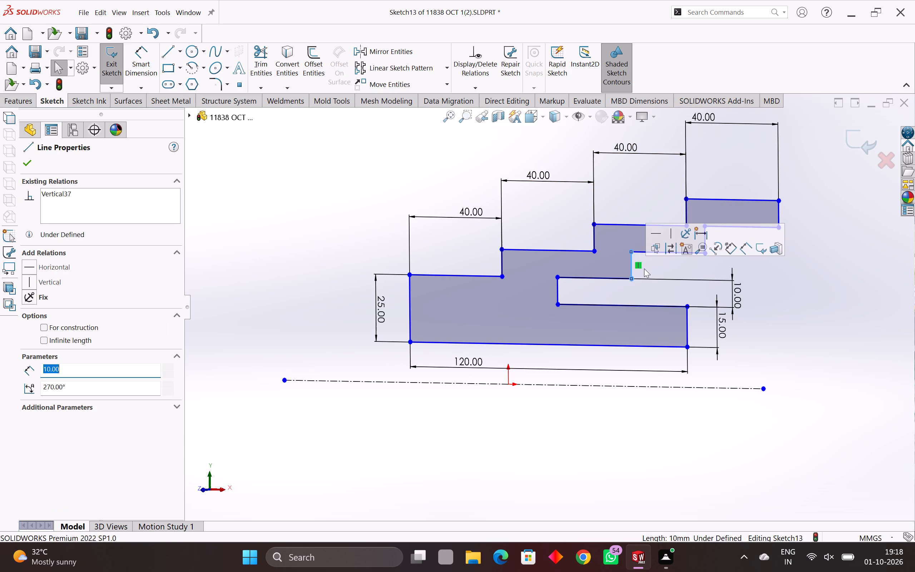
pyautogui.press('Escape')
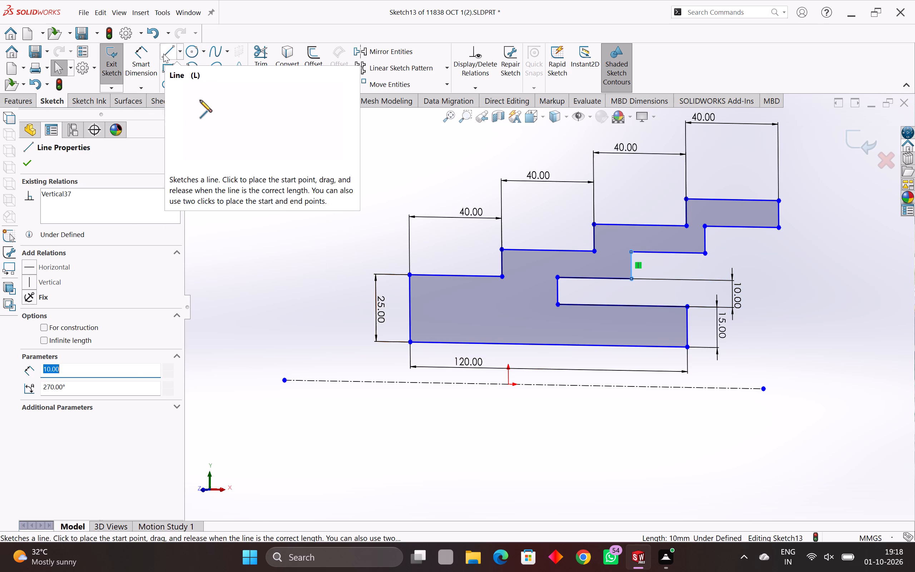
# Dimension the distance from the profile's long bottom edge to the centerline, placing the dimension beyond the thick left end.
pyautogui.click(147, 54)
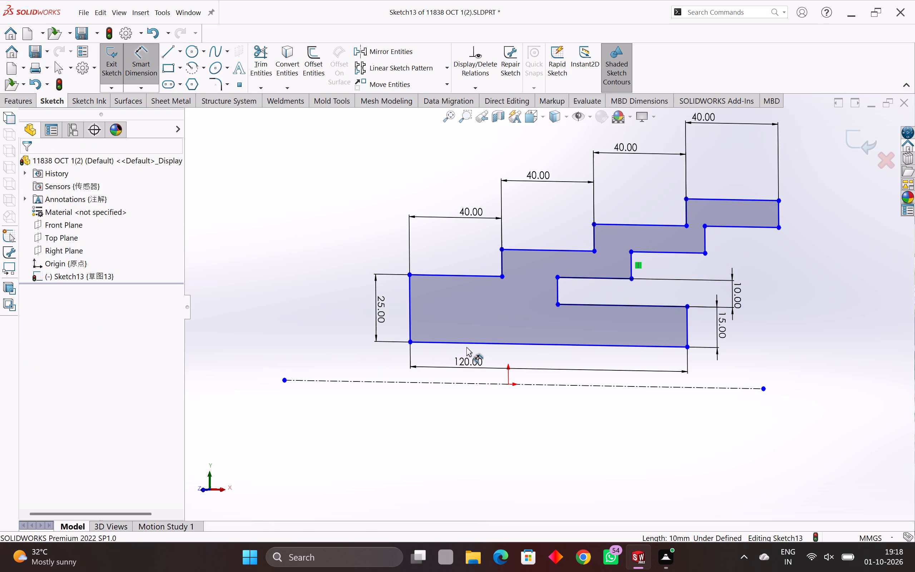
pyautogui.click(469, 345)
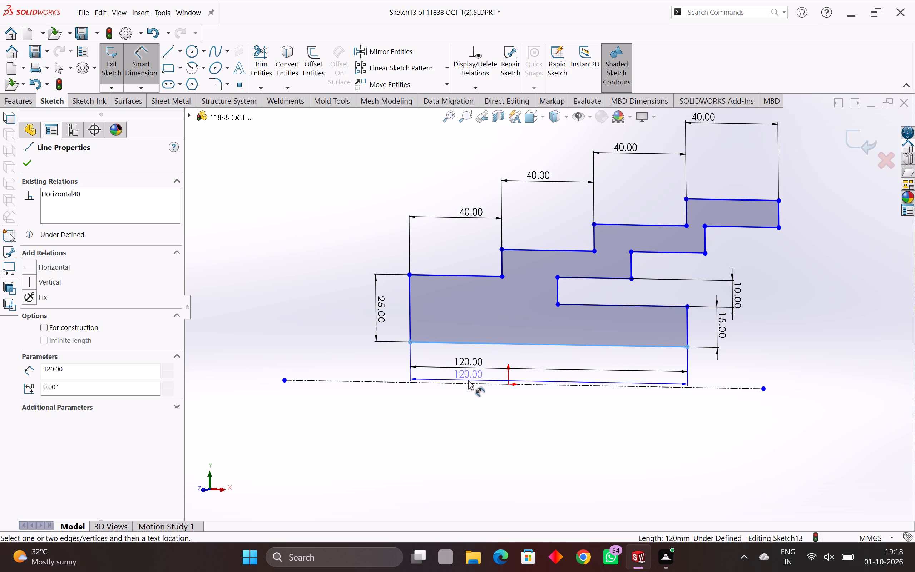
pyautogui.click(471, 383)
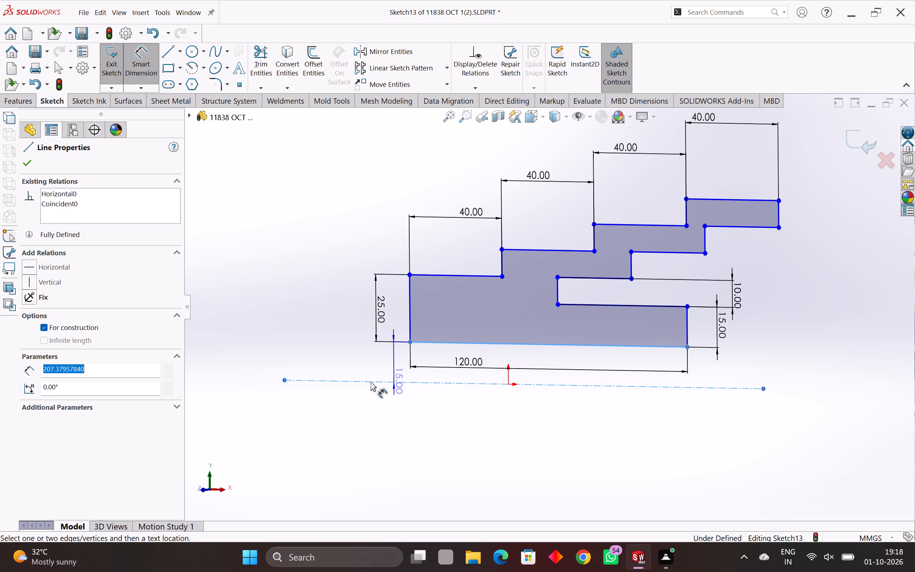
pyautogui.click(328, 342)
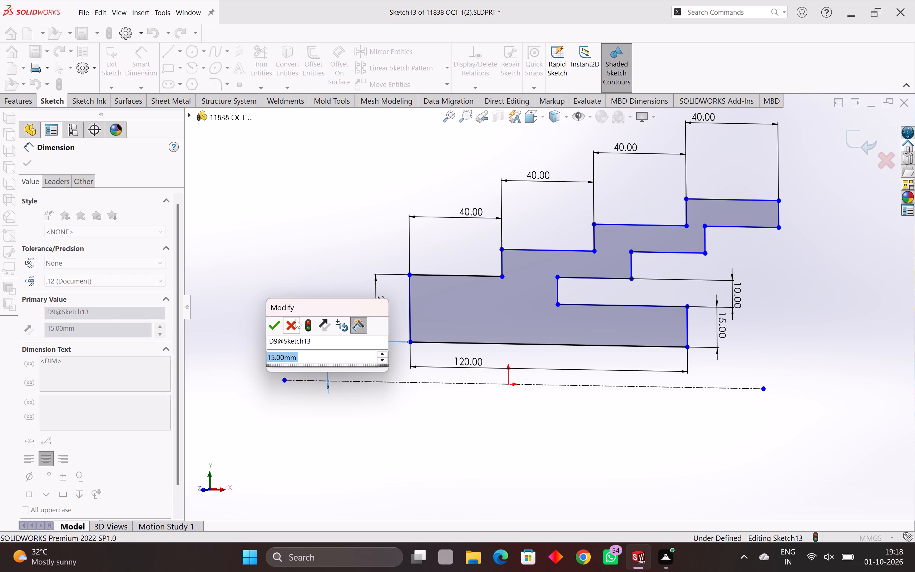
pyautogui.press('Return')
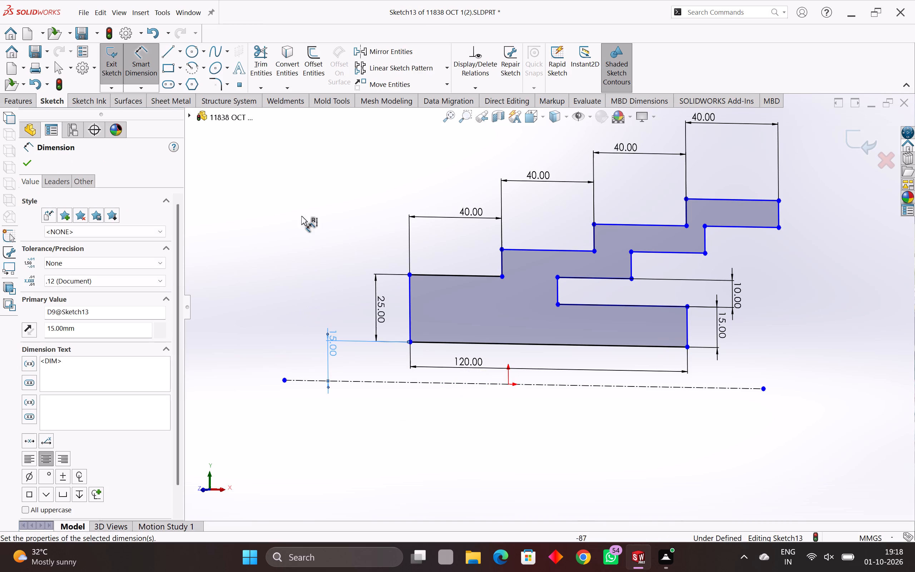
# Dimension the length of the horizontal underside edge of the profile's highest step, at its far right end.
pyautogui.click(150, 59)
pyautogui.click(150, 59)
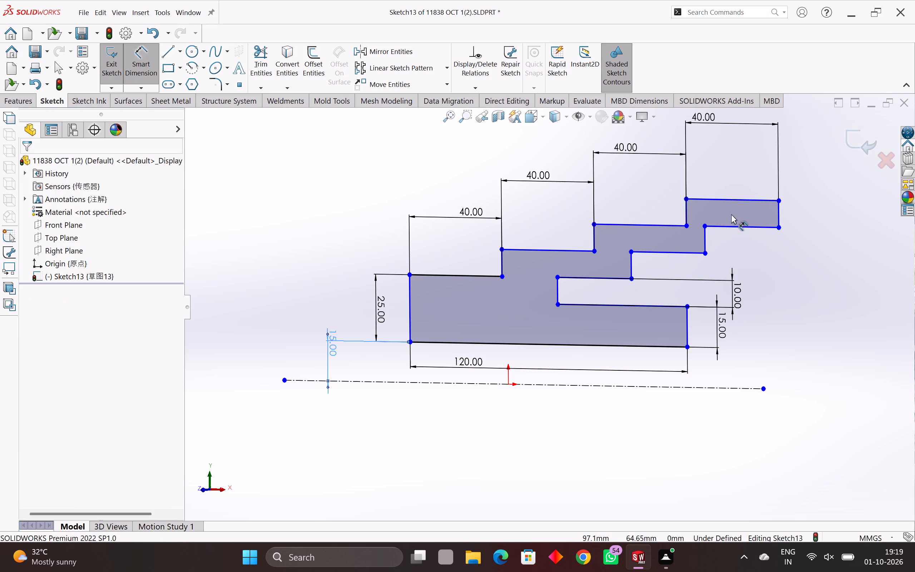
pyautogui.click(735, 225)
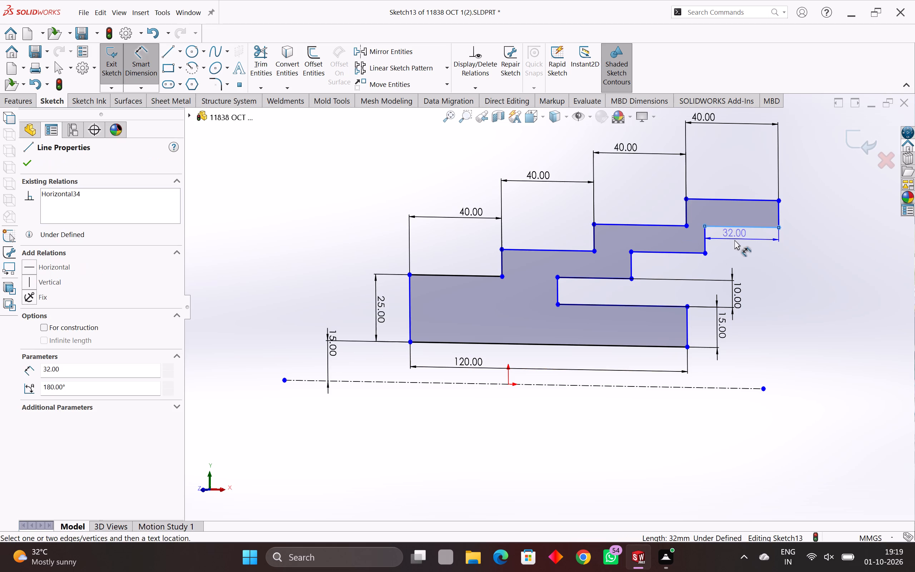
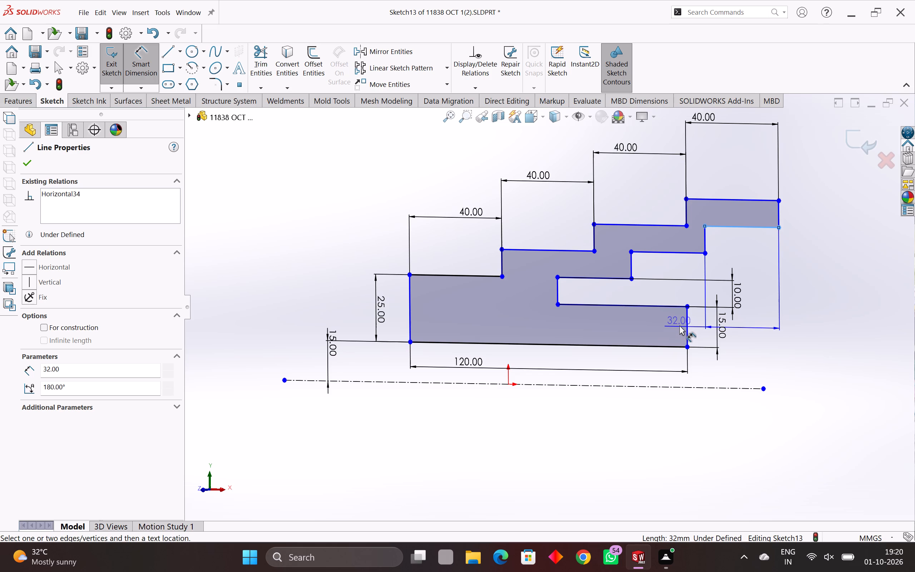
# Place the length dimension of the highest step's horizontal underside edge just beneath that edge, keeping its value.
pyautogui.scroll(-1, 679, 325)
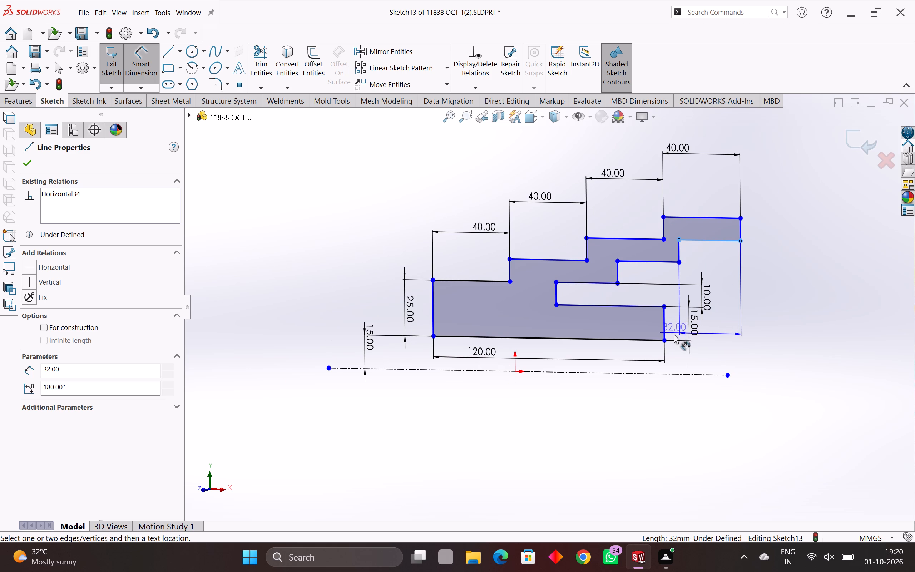
pyautogui.scroll(-1, 673, 335)
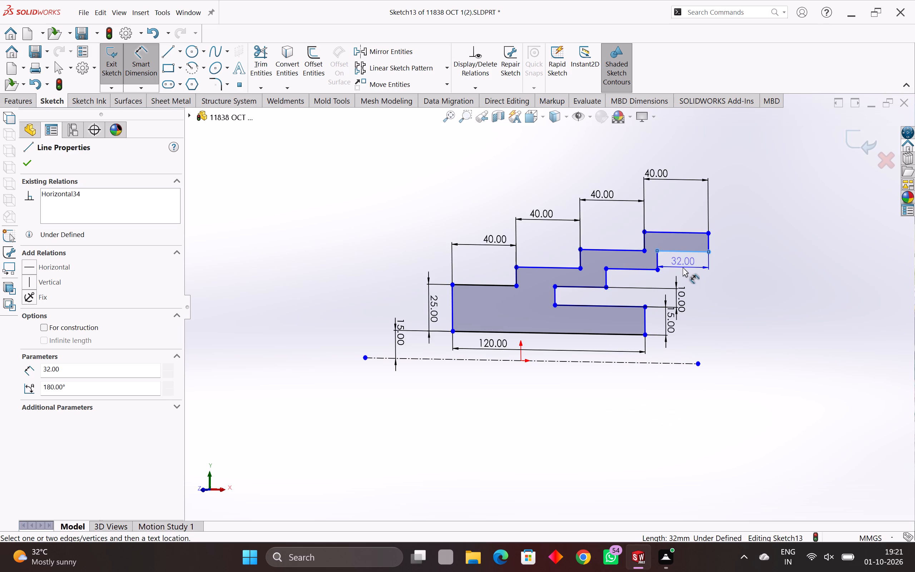
pyautogui.click(683, 267)
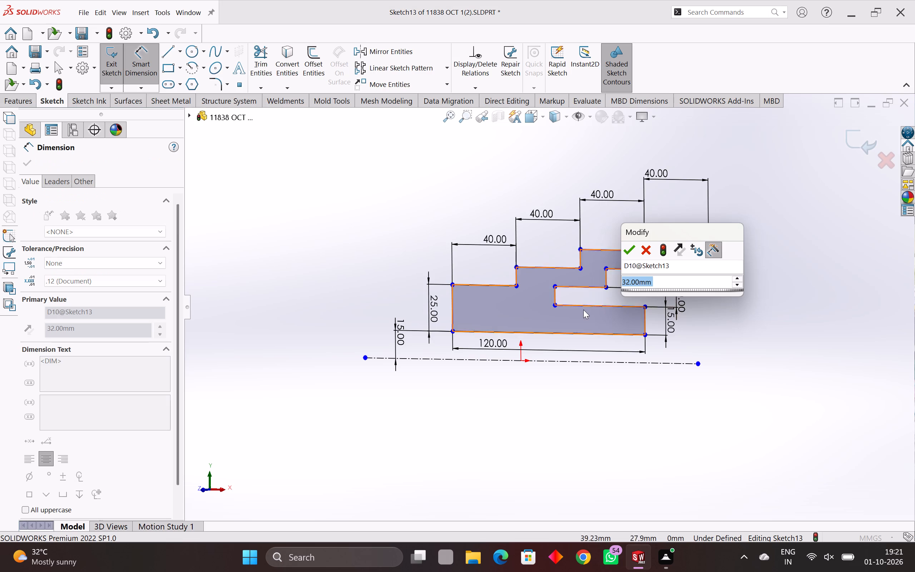
pyautogui.click(627, 252)
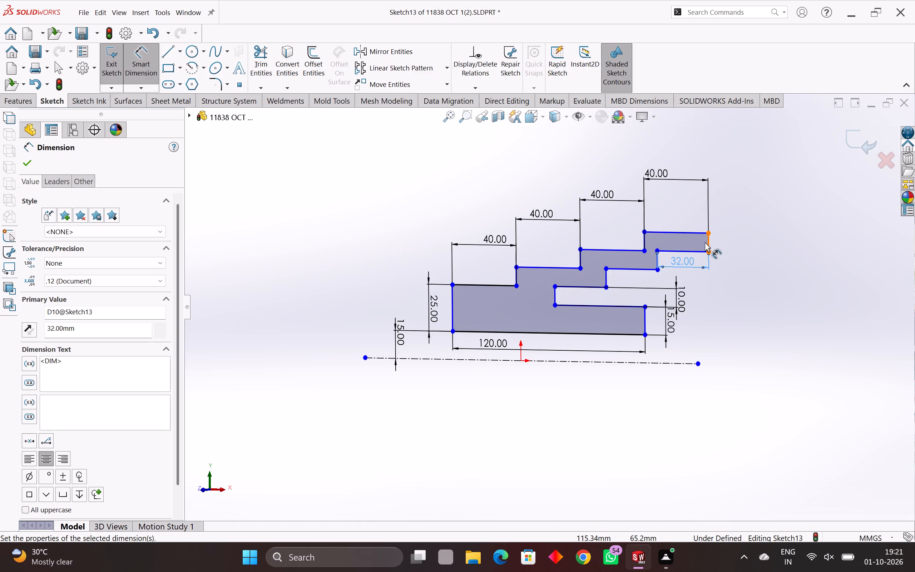
# Dimension the height of the highest step's vertical end edge, placing the dimension just beyond the profile's far end.
pyautogui.click(707, 241)
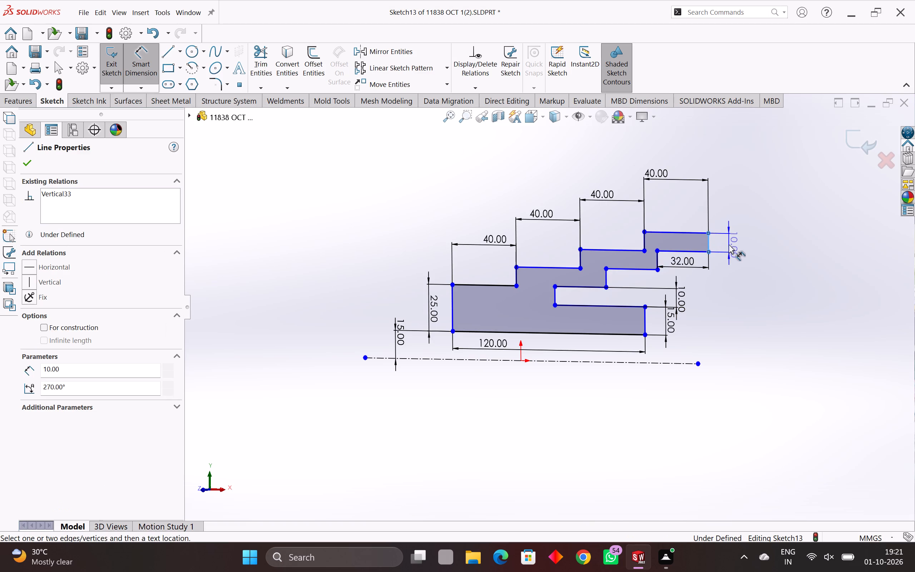
pyautogui.scroll(4, 729, 244)
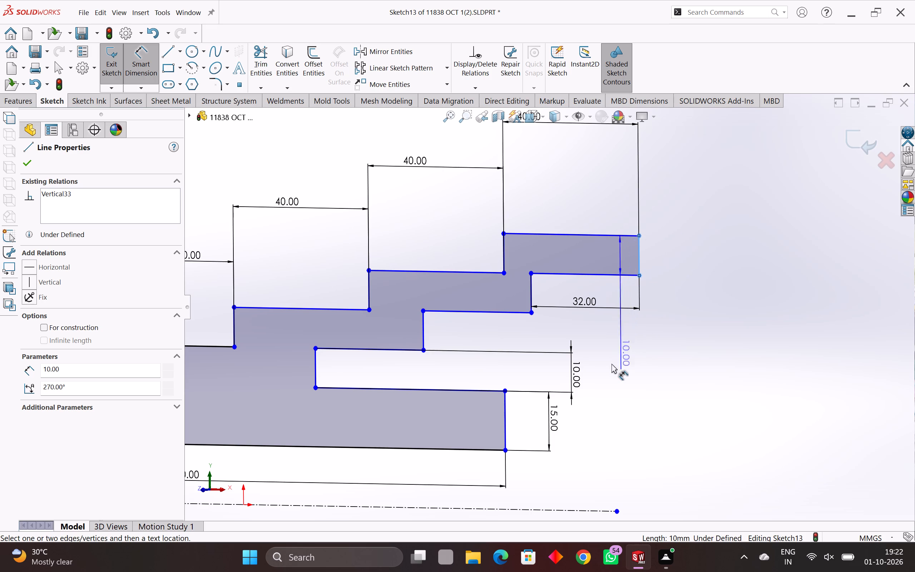
pyautogui.scroll(1, 628, 338)
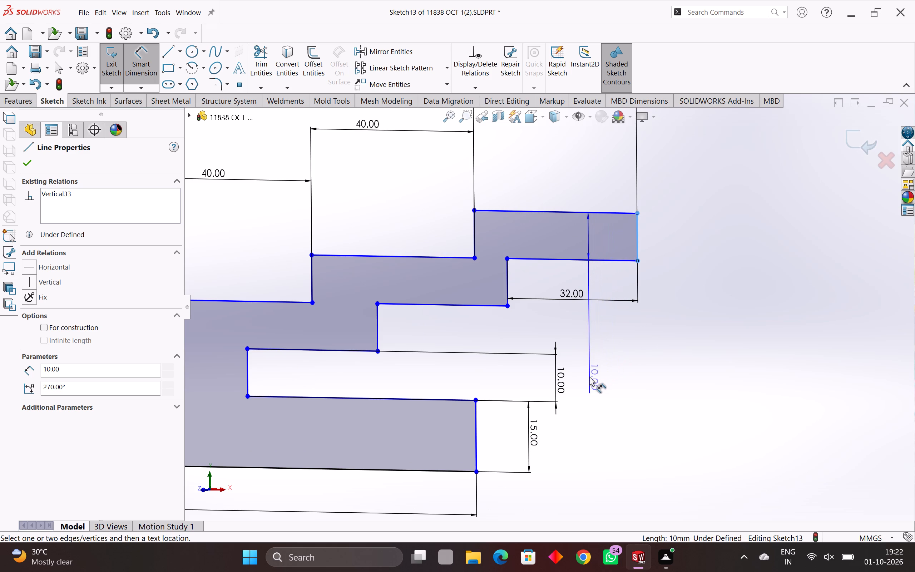
pyautogui.scroll(-1, 592, 369)
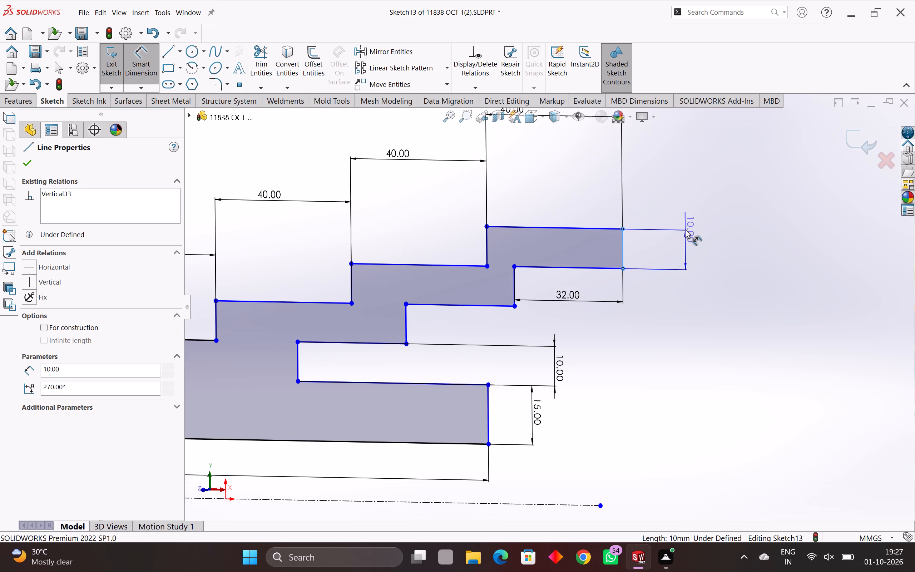
pyautogui.click(668, 247)
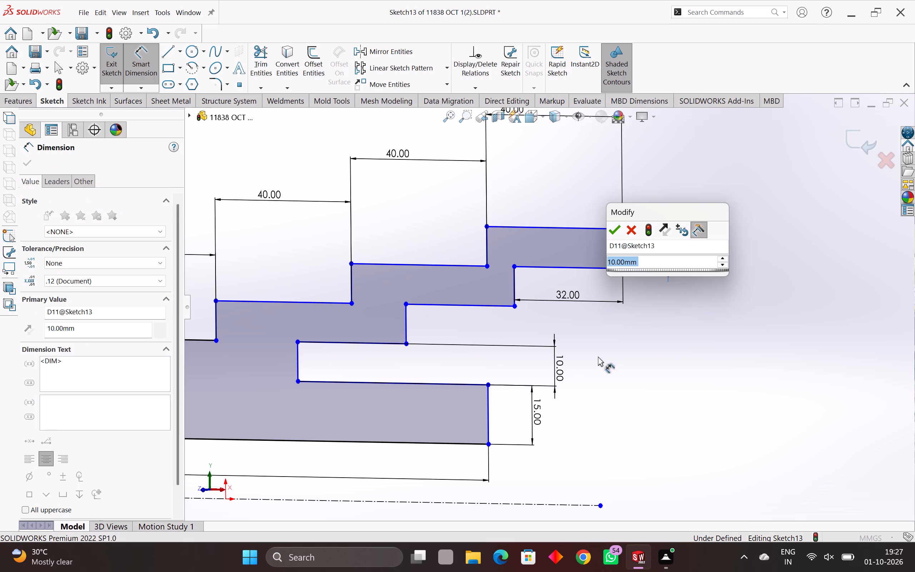
pyautogui.click(612, 231)
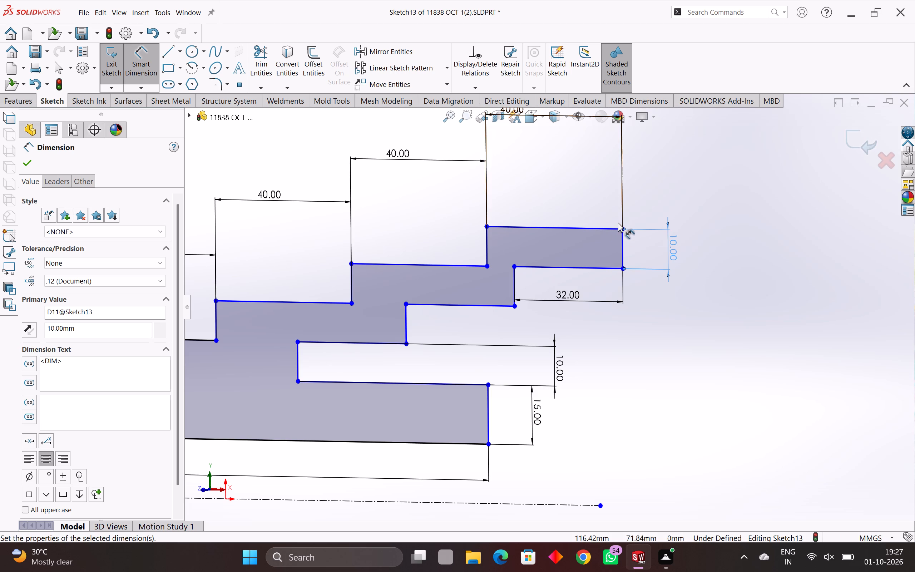
# Exit Sketch13 and reopen it for editing.
pyautogui.scroll(-1, 614, 231)
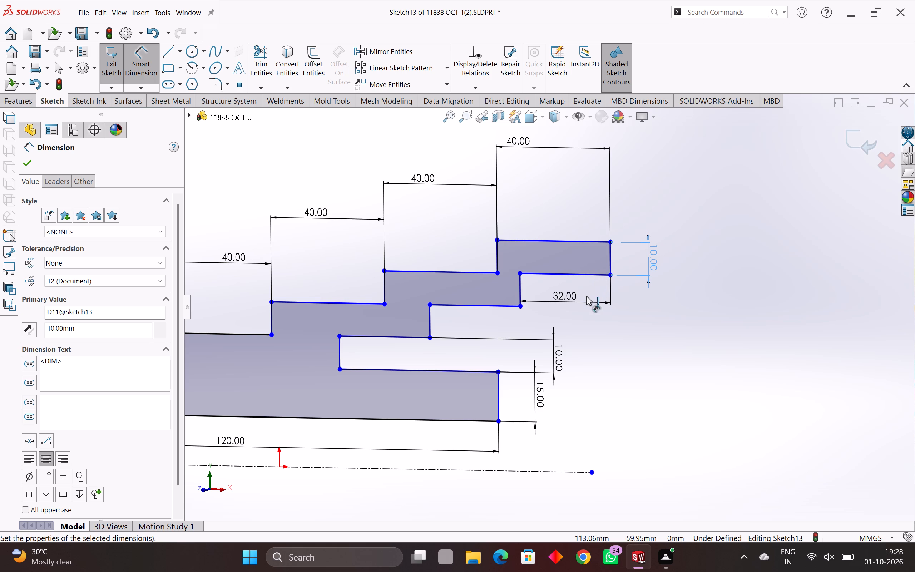
pyautogui.scroll(-1, 573, 317)
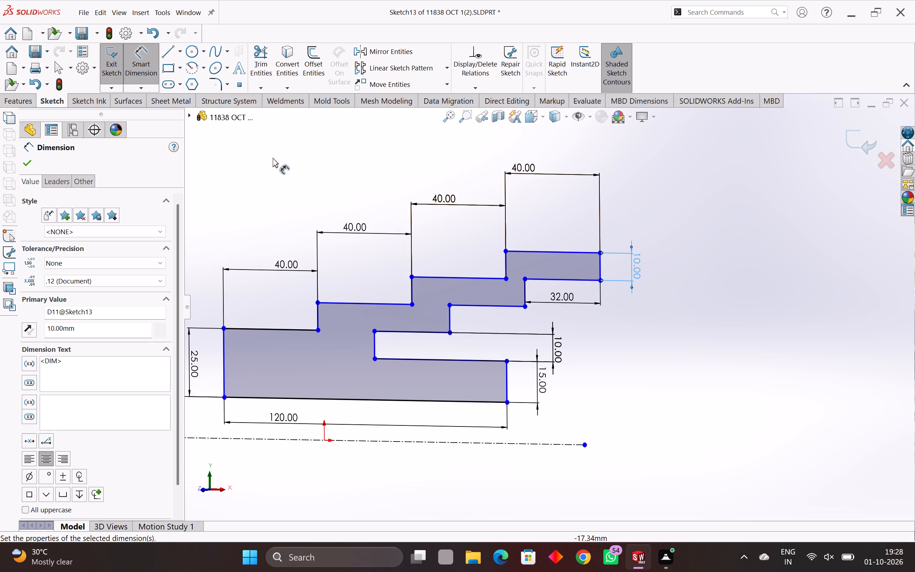
pyautogui.click(109, 60)
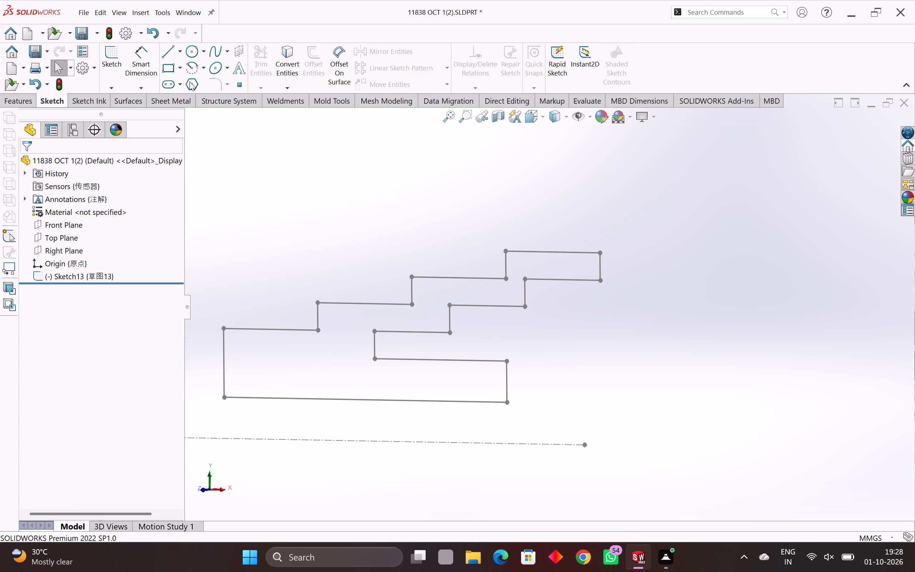
pyautogui.click(112, 68)
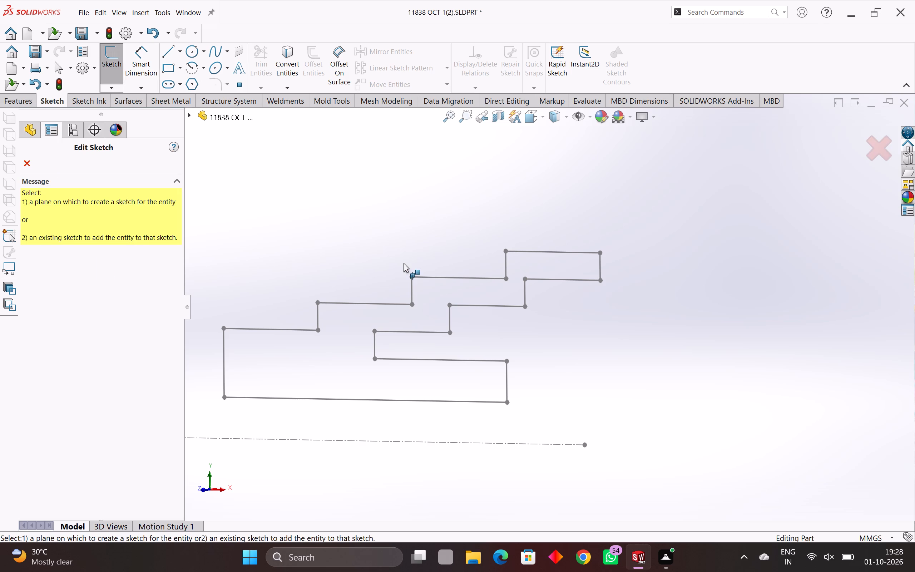
pyautogui.click(398, 304)
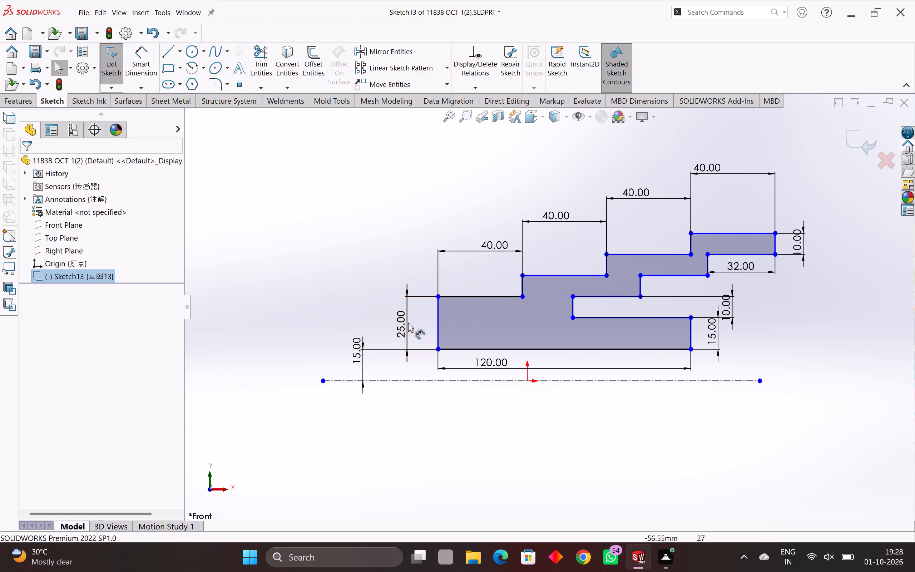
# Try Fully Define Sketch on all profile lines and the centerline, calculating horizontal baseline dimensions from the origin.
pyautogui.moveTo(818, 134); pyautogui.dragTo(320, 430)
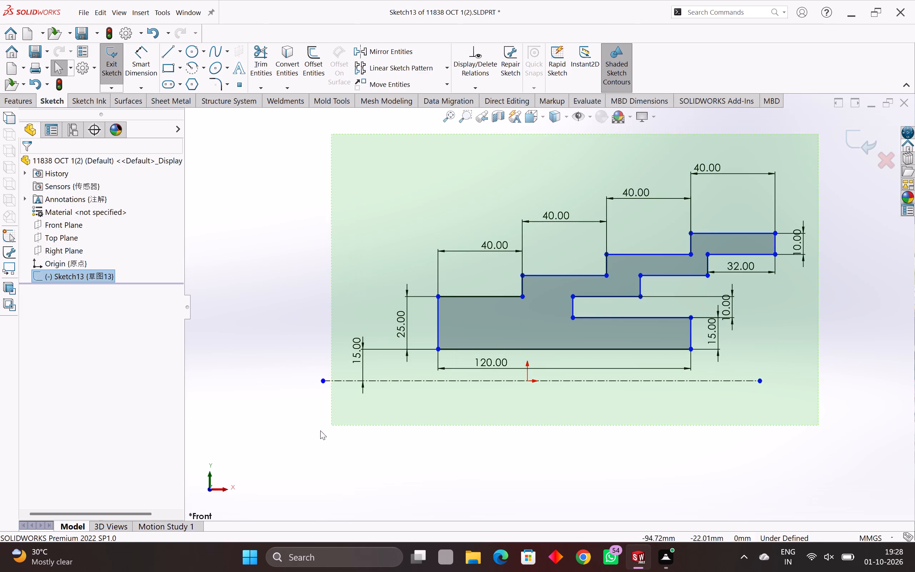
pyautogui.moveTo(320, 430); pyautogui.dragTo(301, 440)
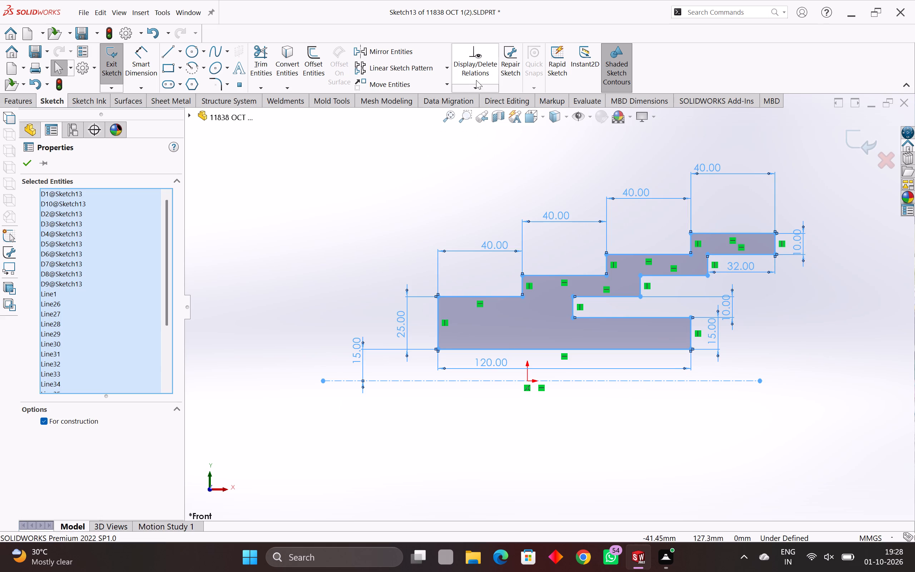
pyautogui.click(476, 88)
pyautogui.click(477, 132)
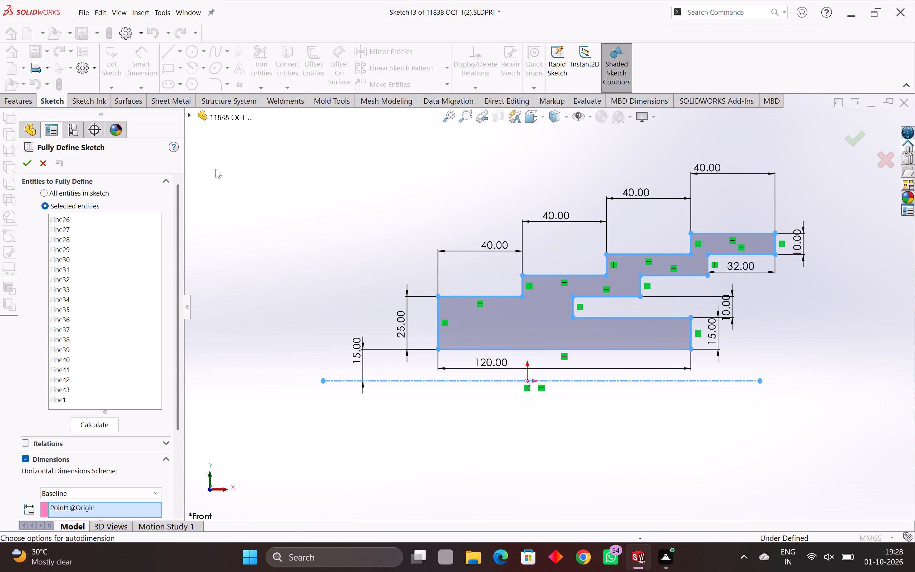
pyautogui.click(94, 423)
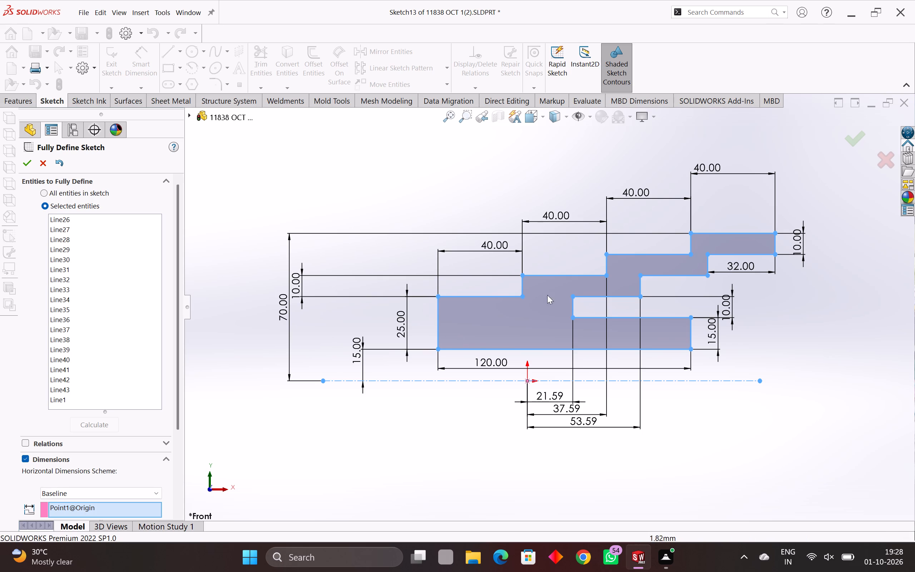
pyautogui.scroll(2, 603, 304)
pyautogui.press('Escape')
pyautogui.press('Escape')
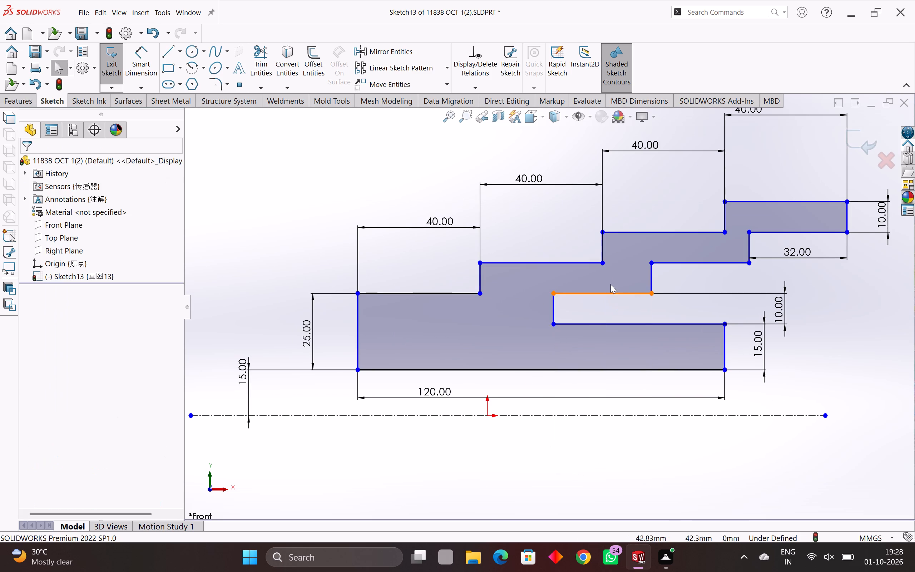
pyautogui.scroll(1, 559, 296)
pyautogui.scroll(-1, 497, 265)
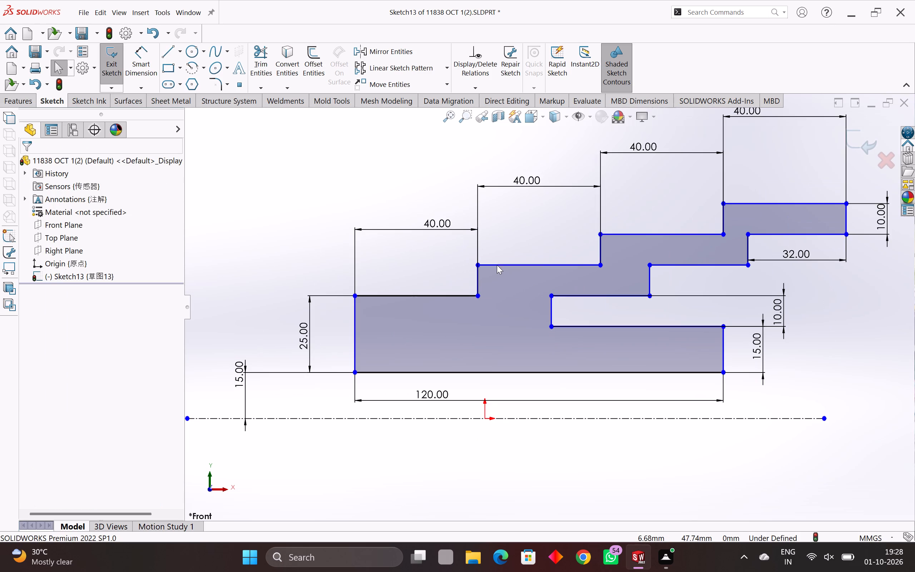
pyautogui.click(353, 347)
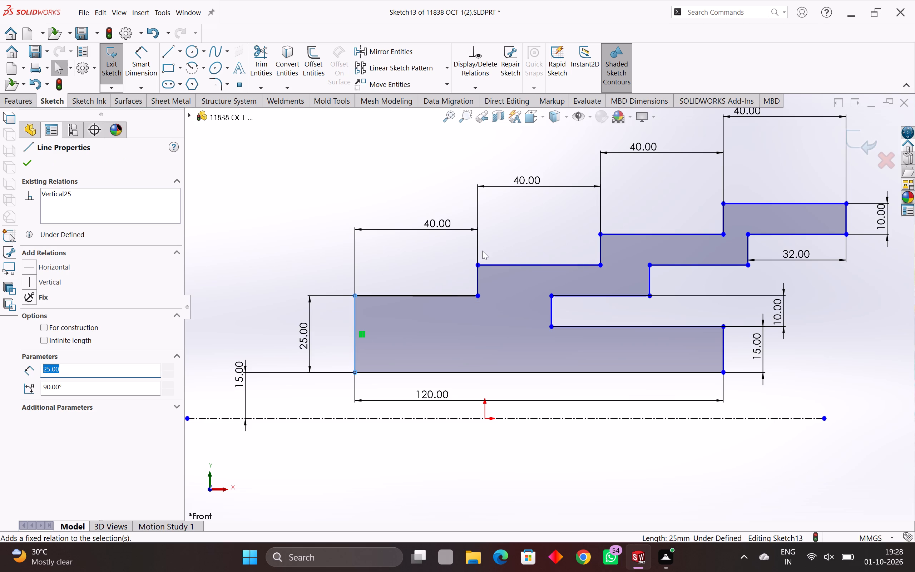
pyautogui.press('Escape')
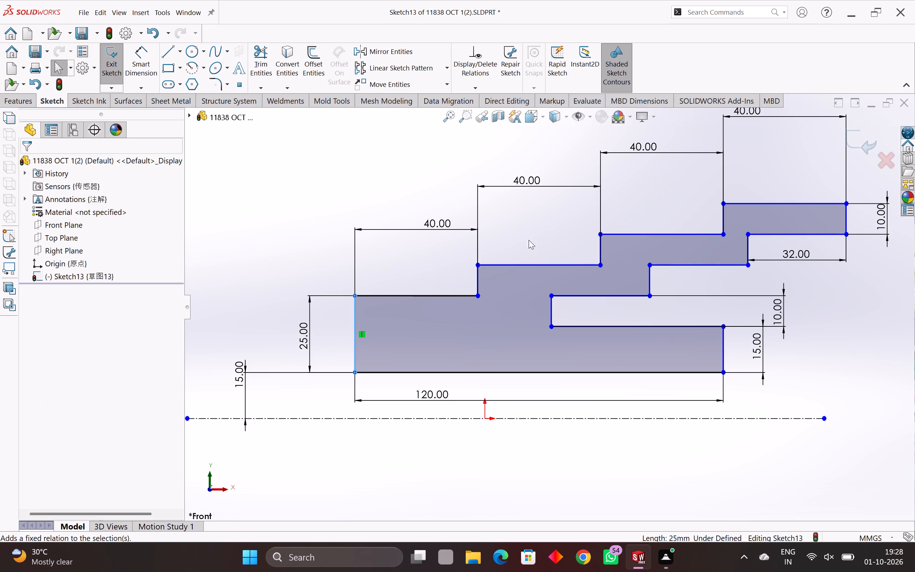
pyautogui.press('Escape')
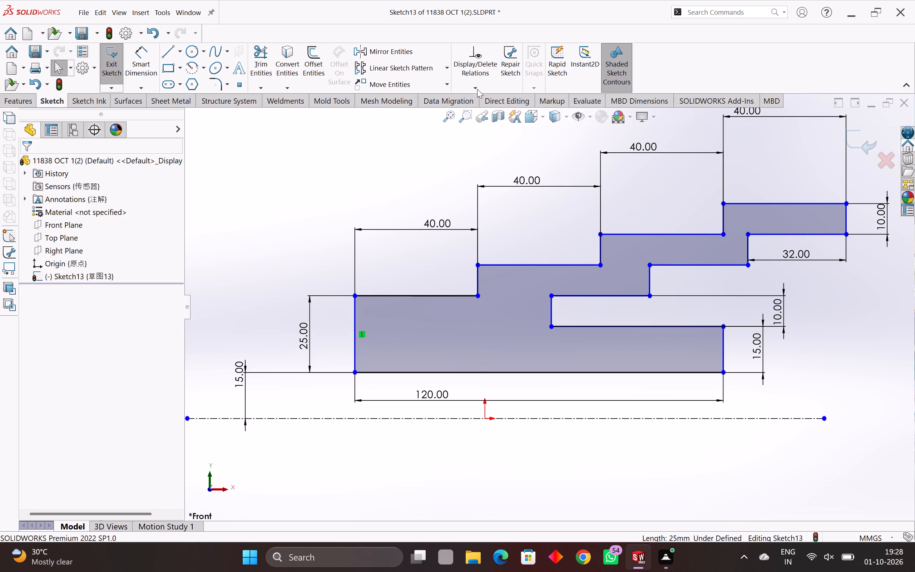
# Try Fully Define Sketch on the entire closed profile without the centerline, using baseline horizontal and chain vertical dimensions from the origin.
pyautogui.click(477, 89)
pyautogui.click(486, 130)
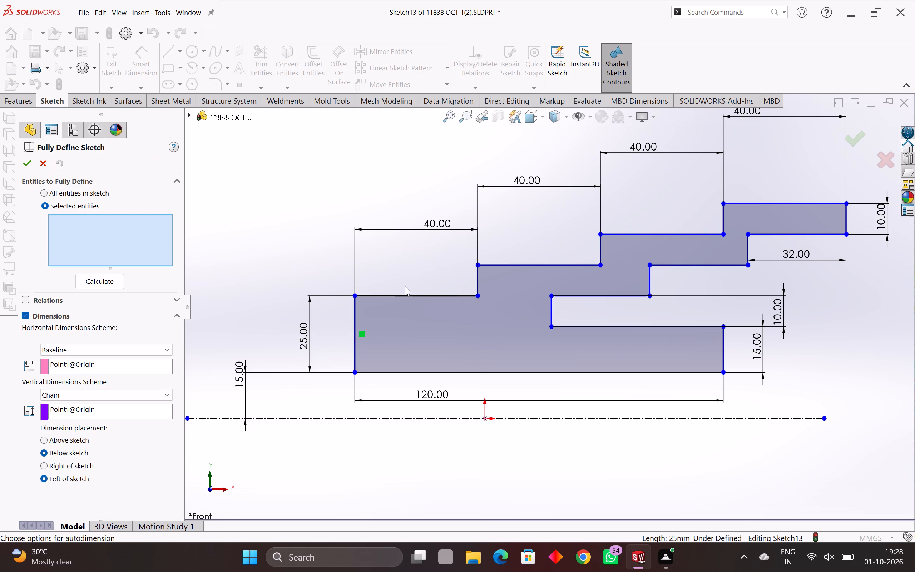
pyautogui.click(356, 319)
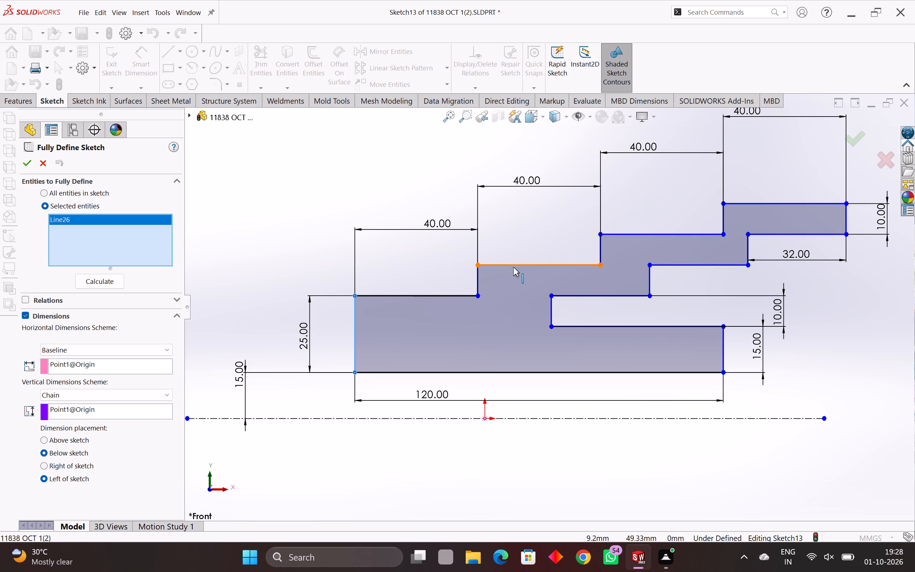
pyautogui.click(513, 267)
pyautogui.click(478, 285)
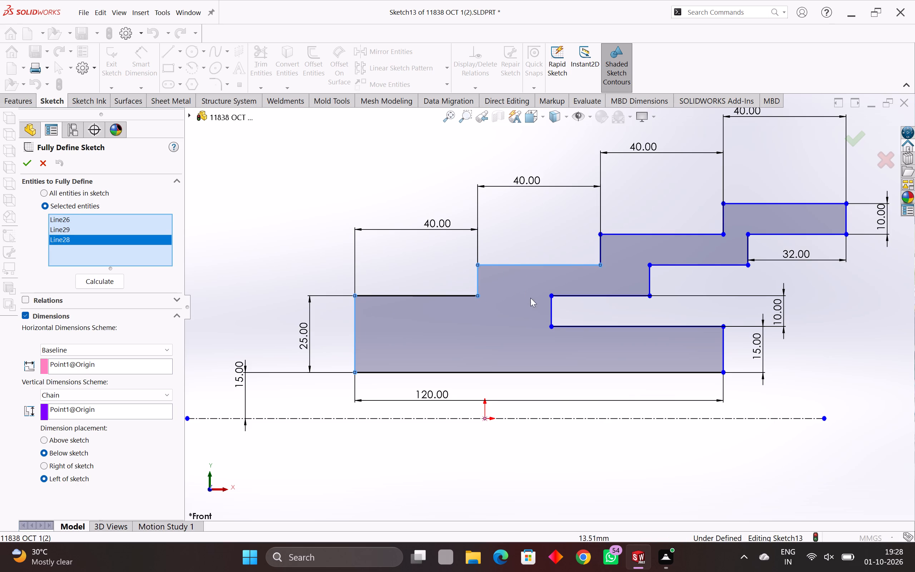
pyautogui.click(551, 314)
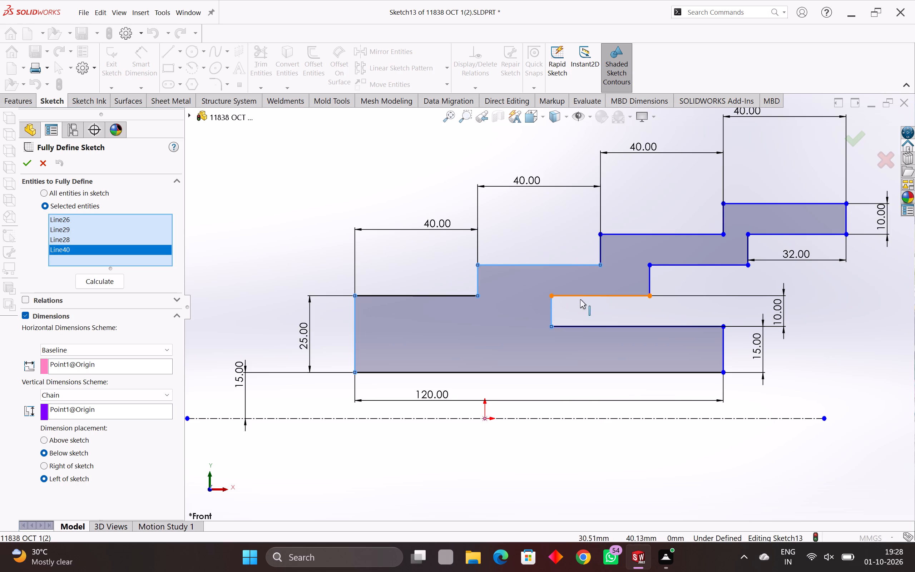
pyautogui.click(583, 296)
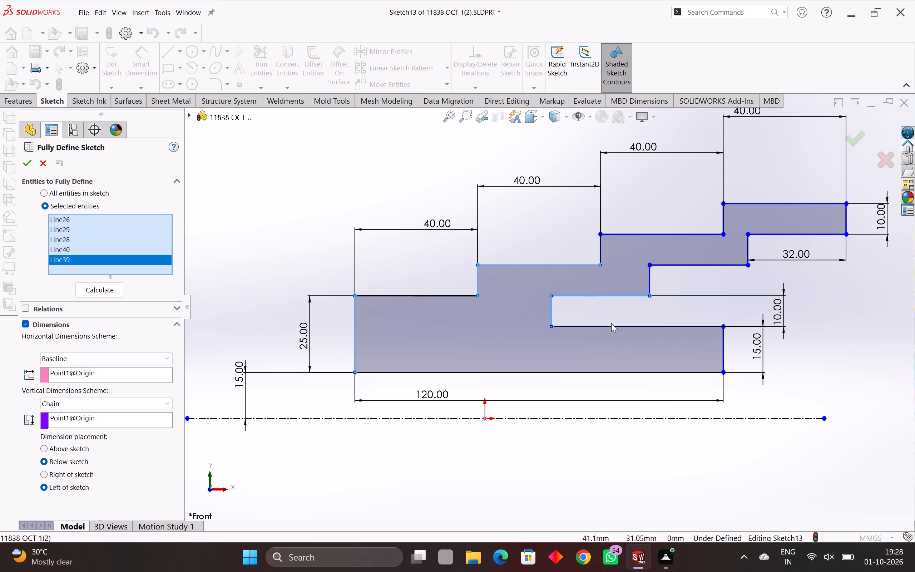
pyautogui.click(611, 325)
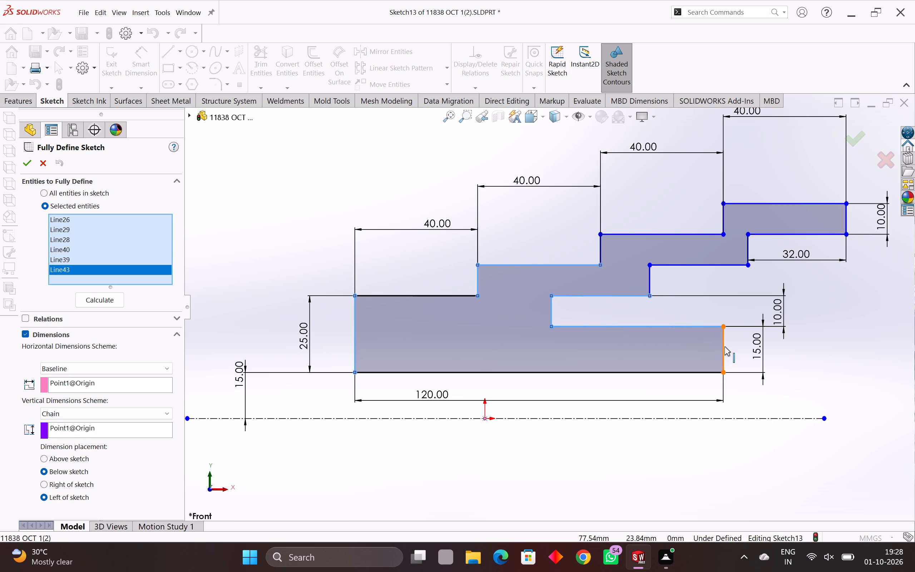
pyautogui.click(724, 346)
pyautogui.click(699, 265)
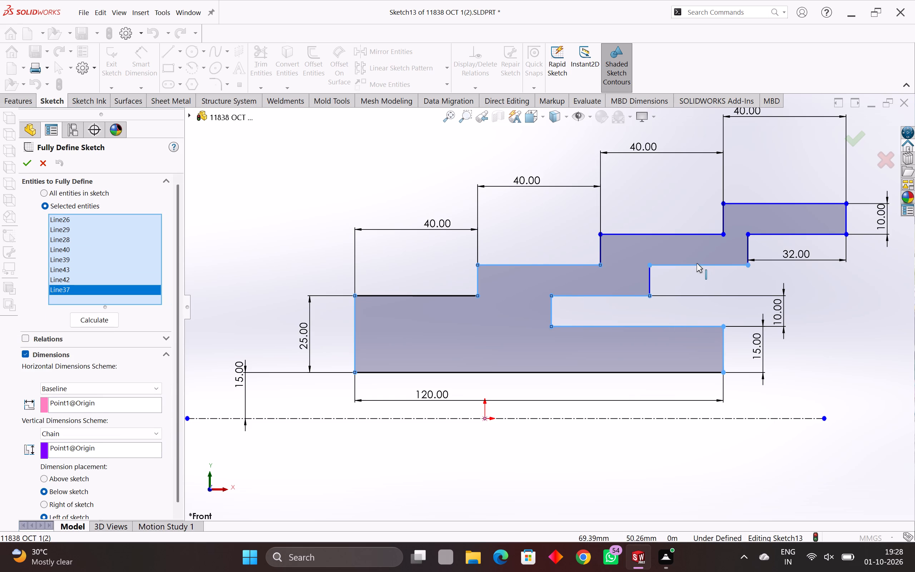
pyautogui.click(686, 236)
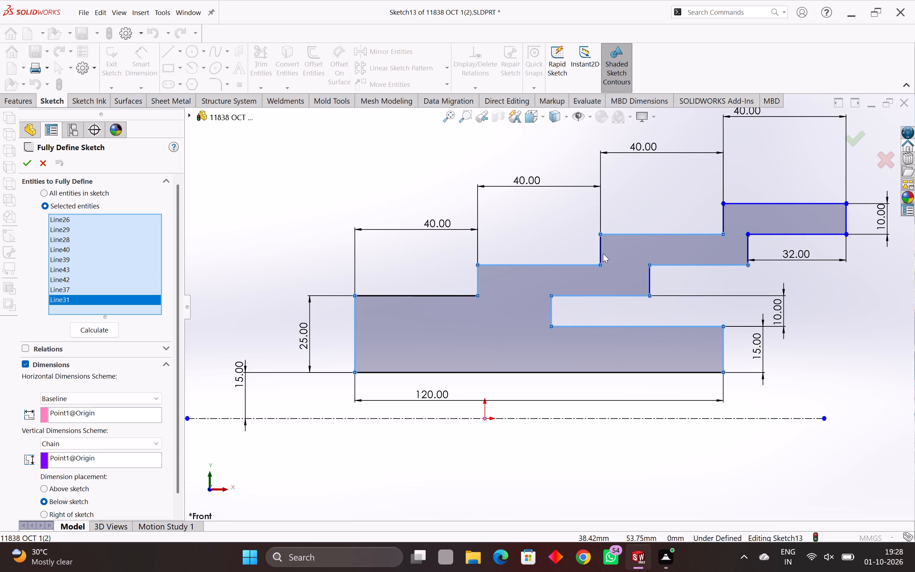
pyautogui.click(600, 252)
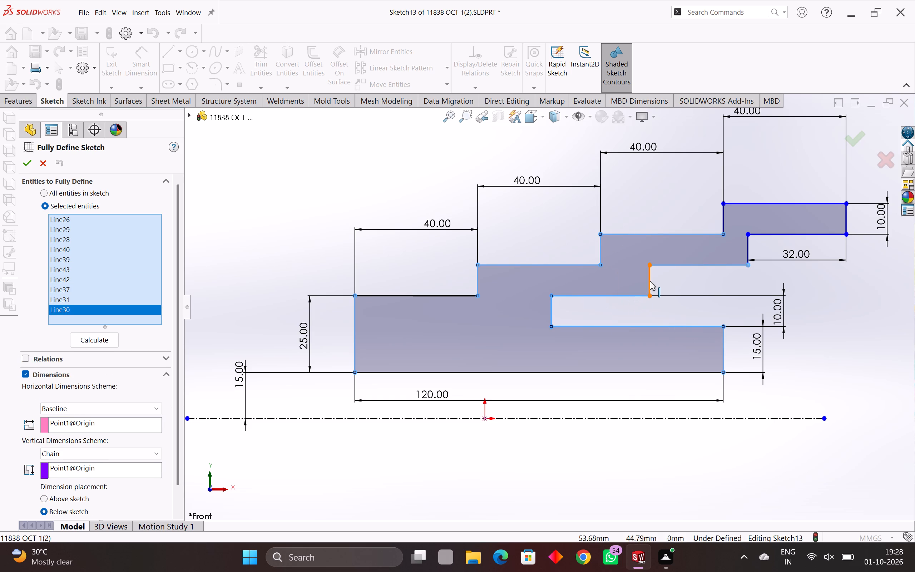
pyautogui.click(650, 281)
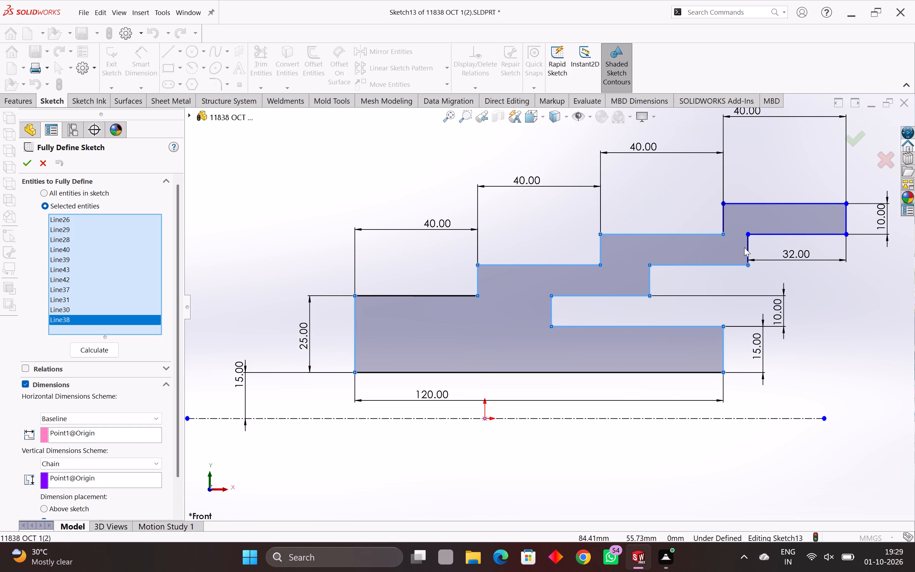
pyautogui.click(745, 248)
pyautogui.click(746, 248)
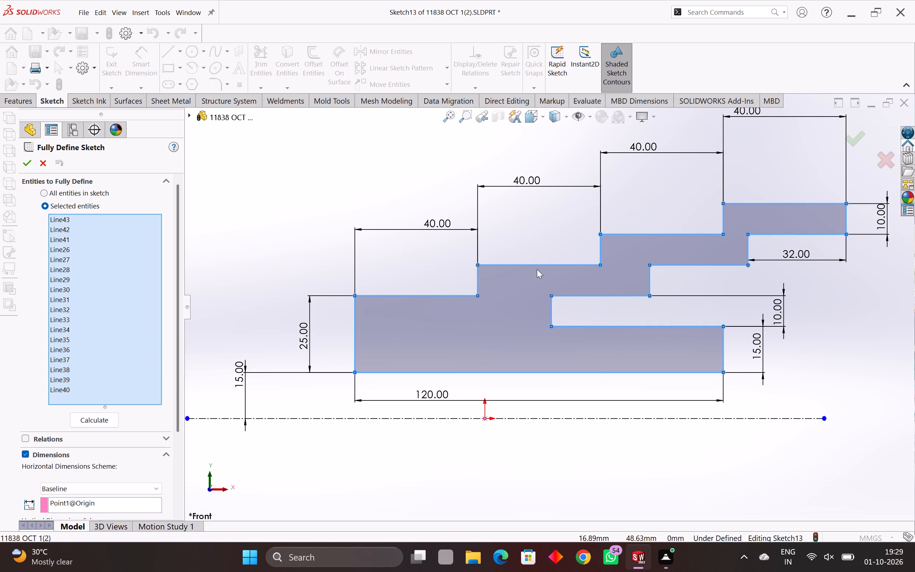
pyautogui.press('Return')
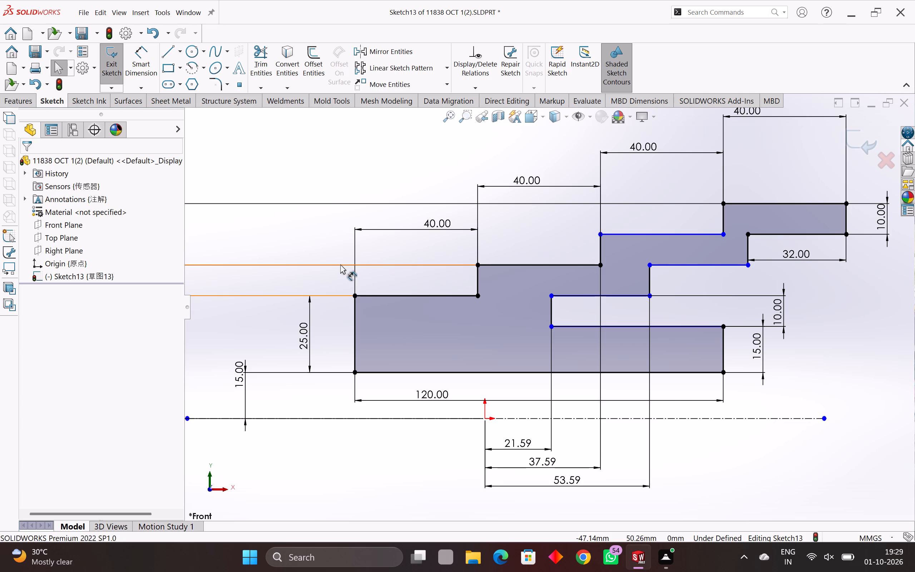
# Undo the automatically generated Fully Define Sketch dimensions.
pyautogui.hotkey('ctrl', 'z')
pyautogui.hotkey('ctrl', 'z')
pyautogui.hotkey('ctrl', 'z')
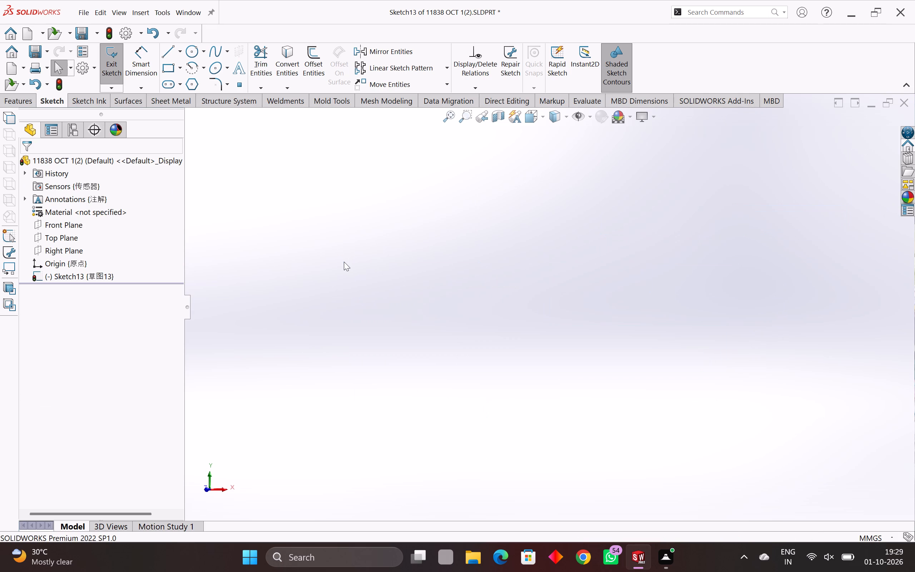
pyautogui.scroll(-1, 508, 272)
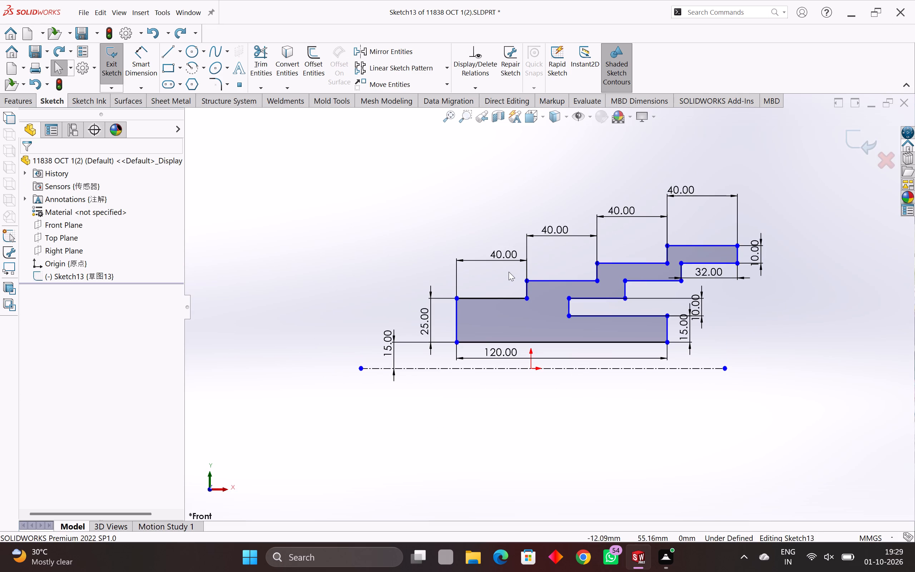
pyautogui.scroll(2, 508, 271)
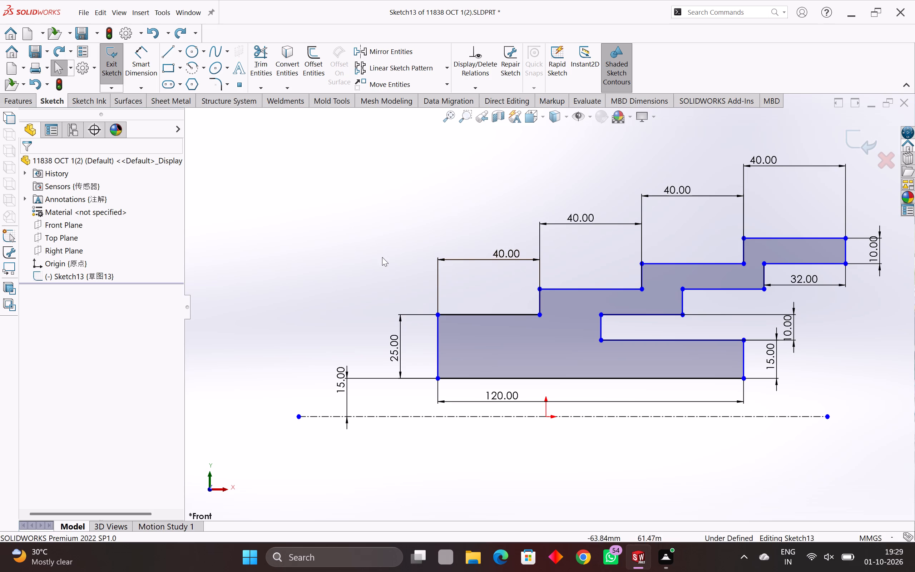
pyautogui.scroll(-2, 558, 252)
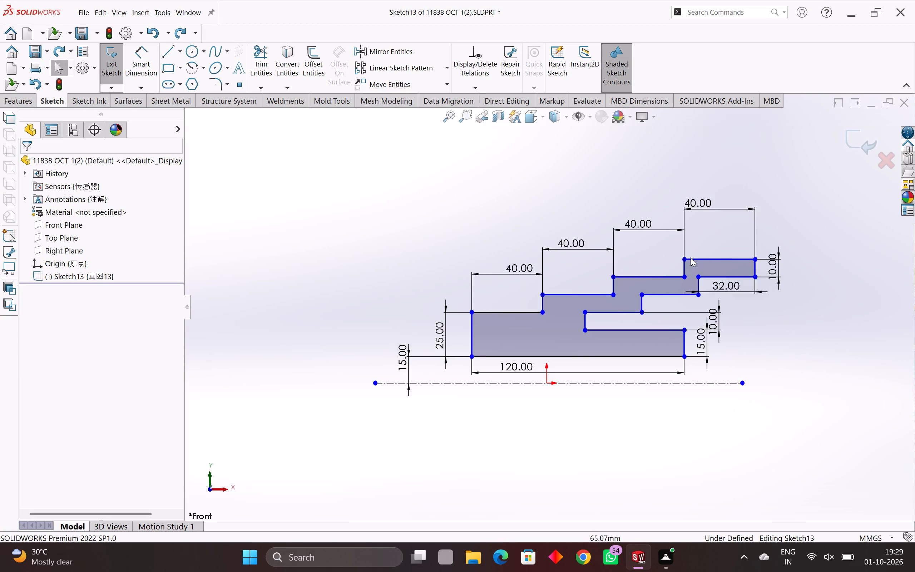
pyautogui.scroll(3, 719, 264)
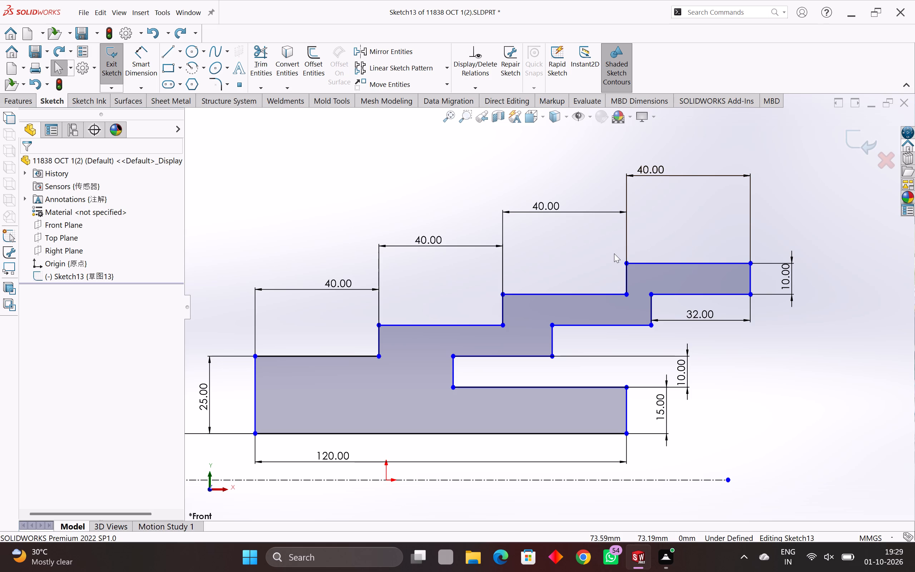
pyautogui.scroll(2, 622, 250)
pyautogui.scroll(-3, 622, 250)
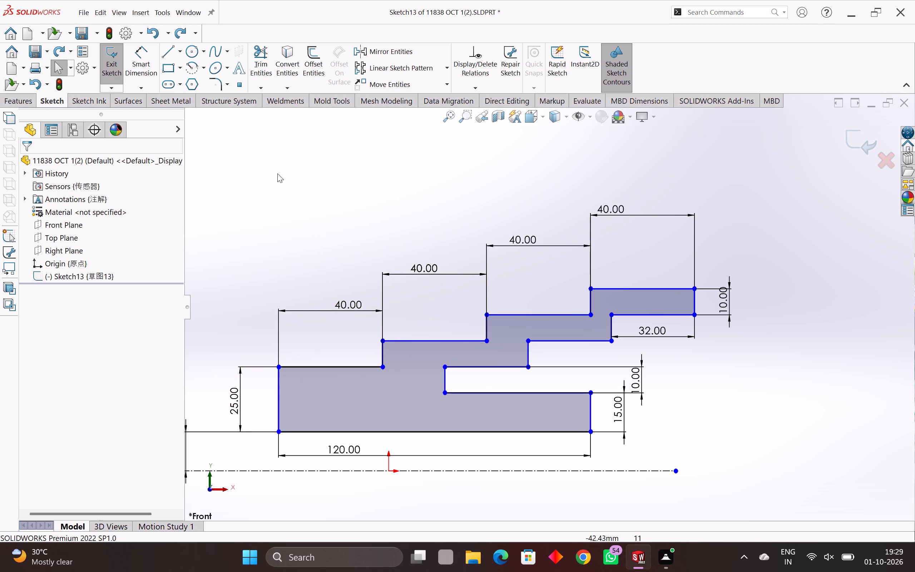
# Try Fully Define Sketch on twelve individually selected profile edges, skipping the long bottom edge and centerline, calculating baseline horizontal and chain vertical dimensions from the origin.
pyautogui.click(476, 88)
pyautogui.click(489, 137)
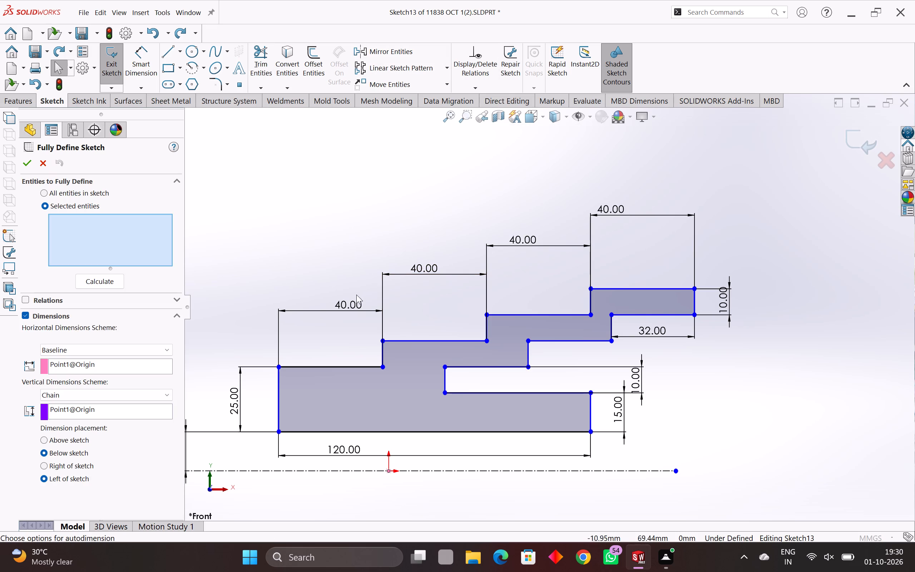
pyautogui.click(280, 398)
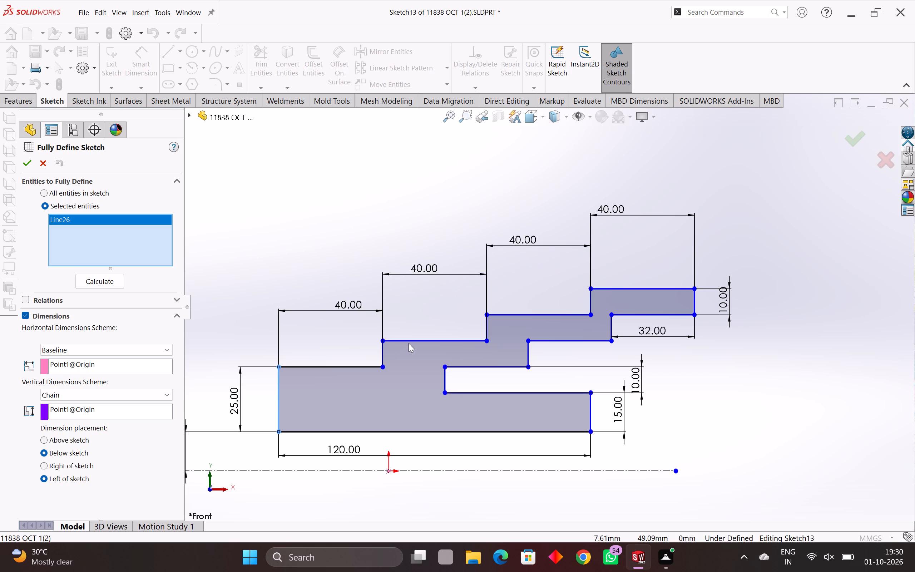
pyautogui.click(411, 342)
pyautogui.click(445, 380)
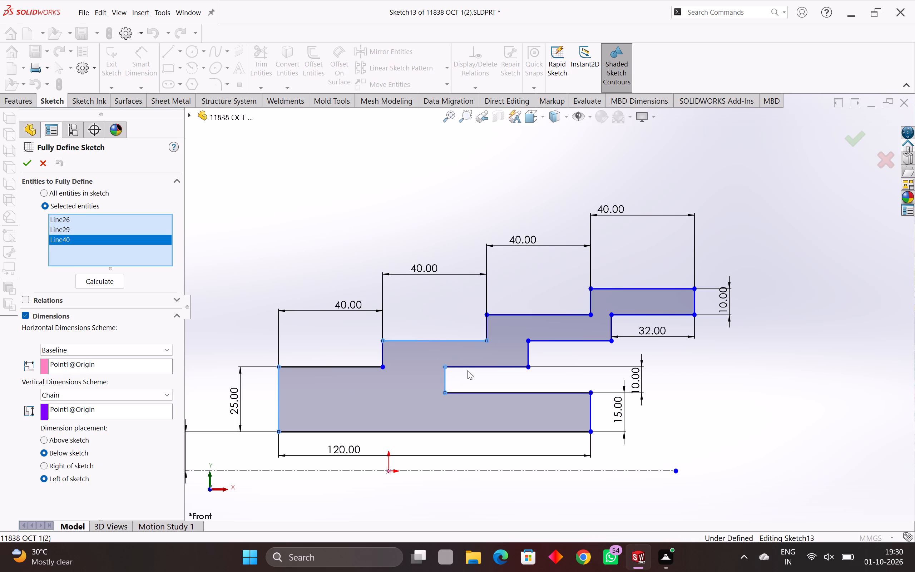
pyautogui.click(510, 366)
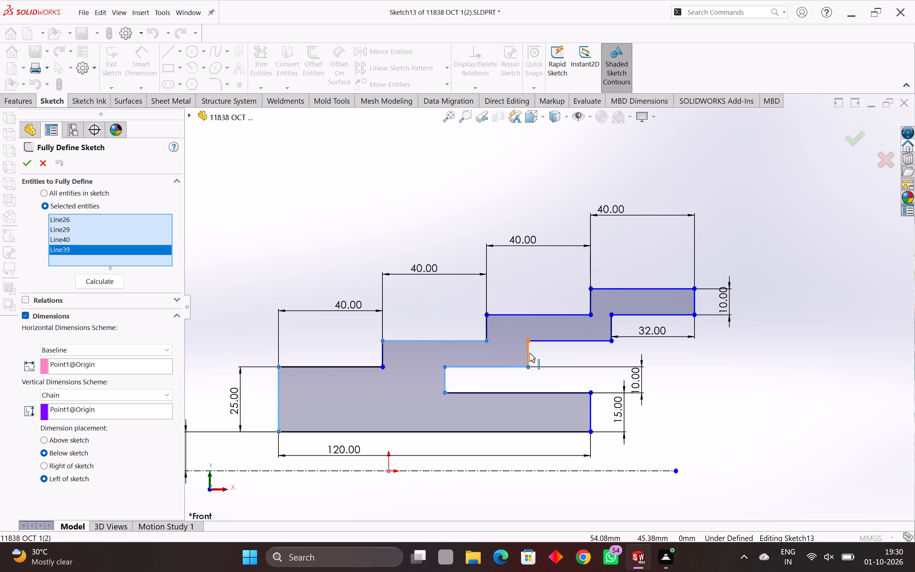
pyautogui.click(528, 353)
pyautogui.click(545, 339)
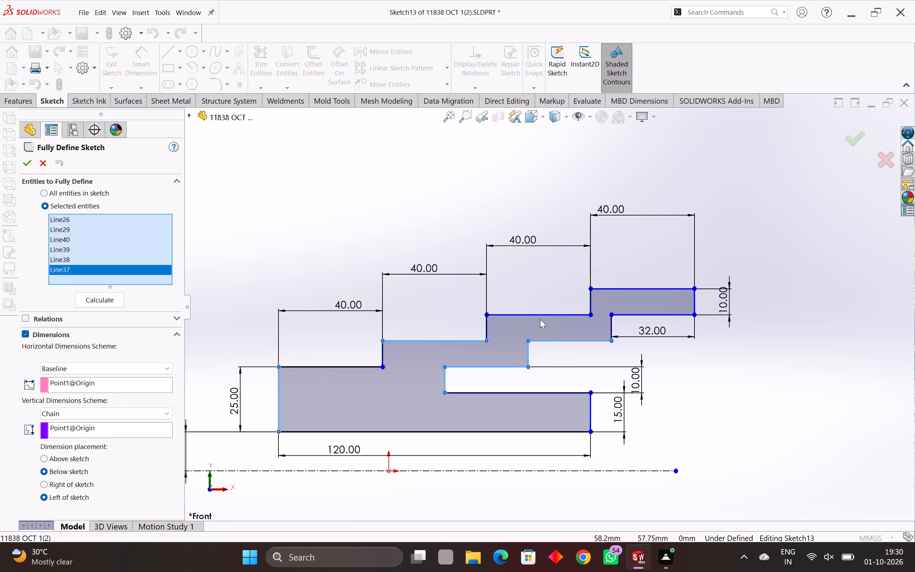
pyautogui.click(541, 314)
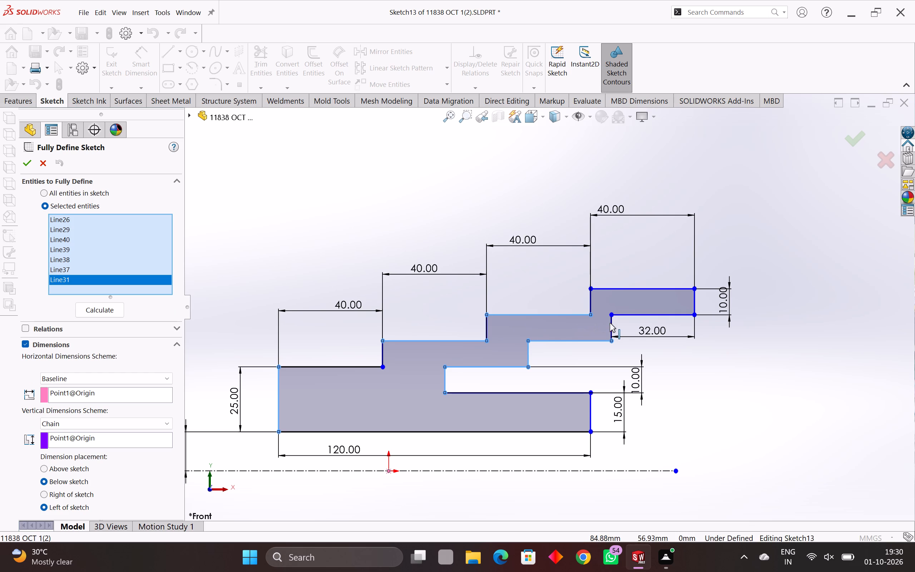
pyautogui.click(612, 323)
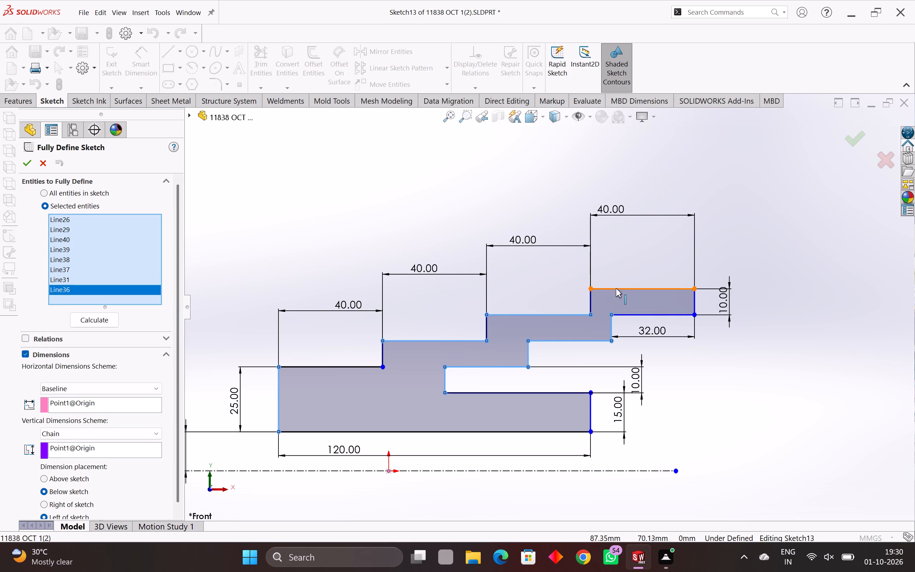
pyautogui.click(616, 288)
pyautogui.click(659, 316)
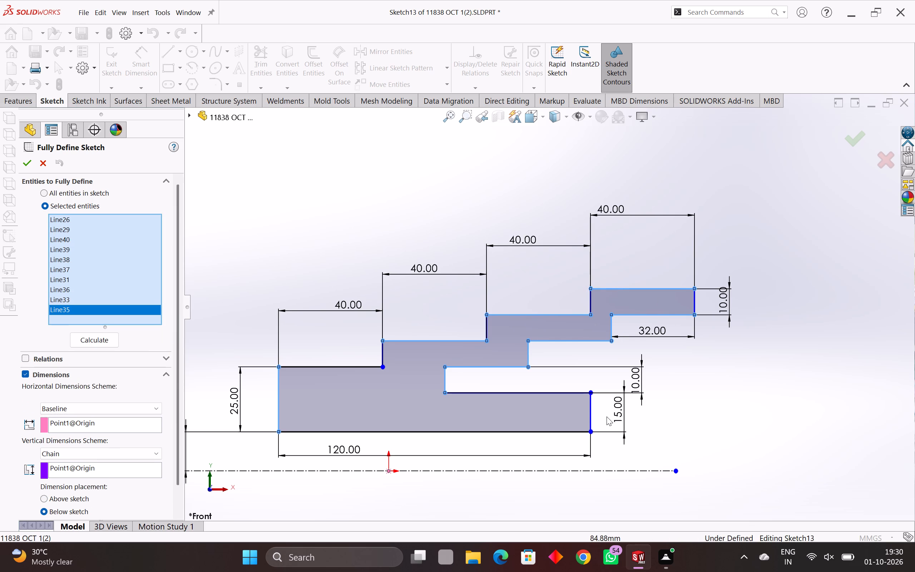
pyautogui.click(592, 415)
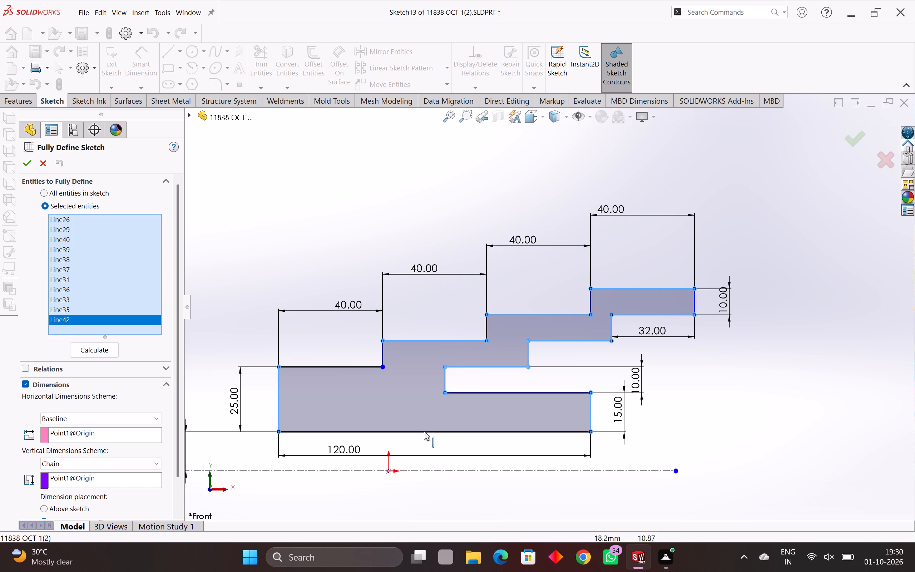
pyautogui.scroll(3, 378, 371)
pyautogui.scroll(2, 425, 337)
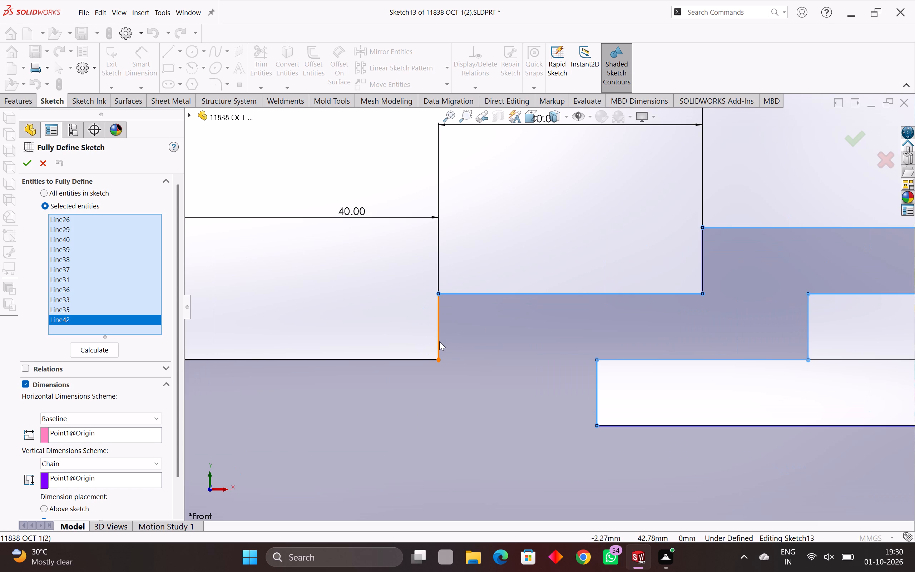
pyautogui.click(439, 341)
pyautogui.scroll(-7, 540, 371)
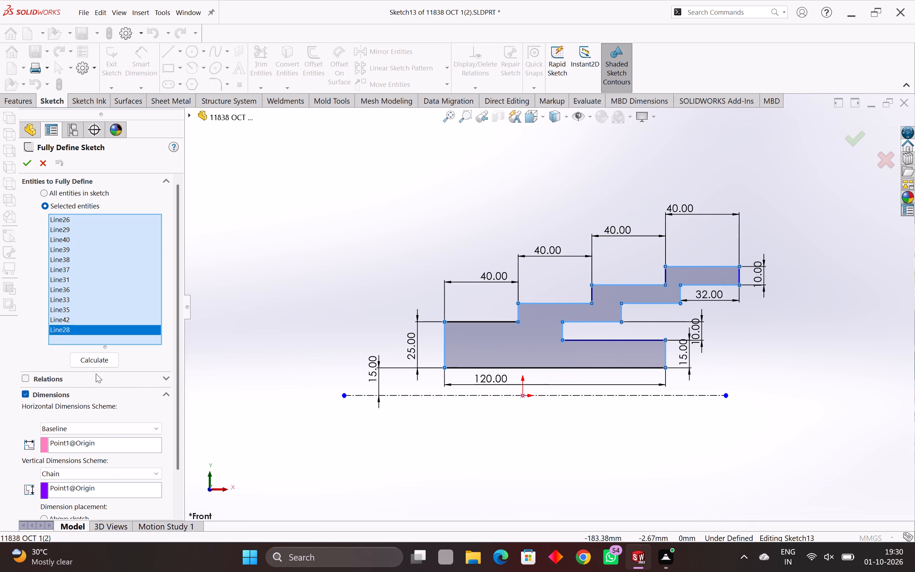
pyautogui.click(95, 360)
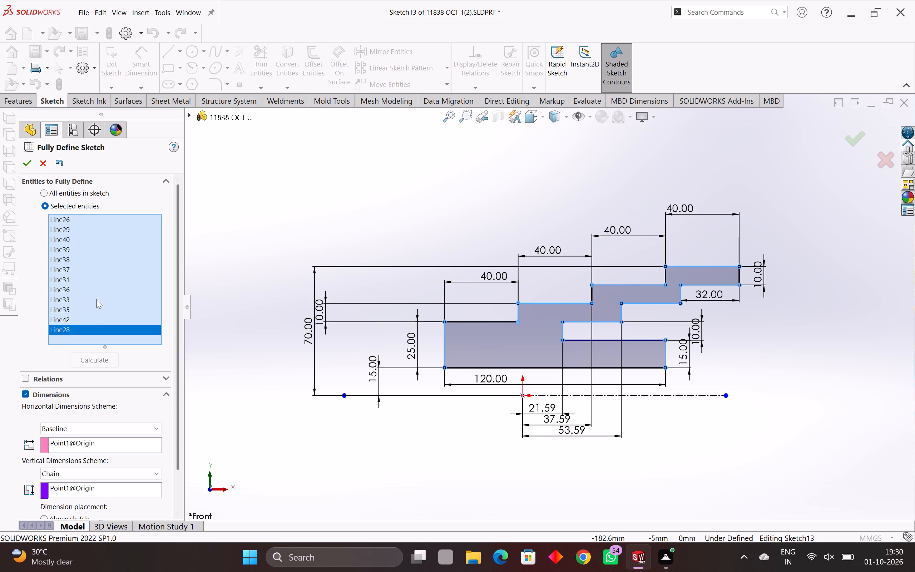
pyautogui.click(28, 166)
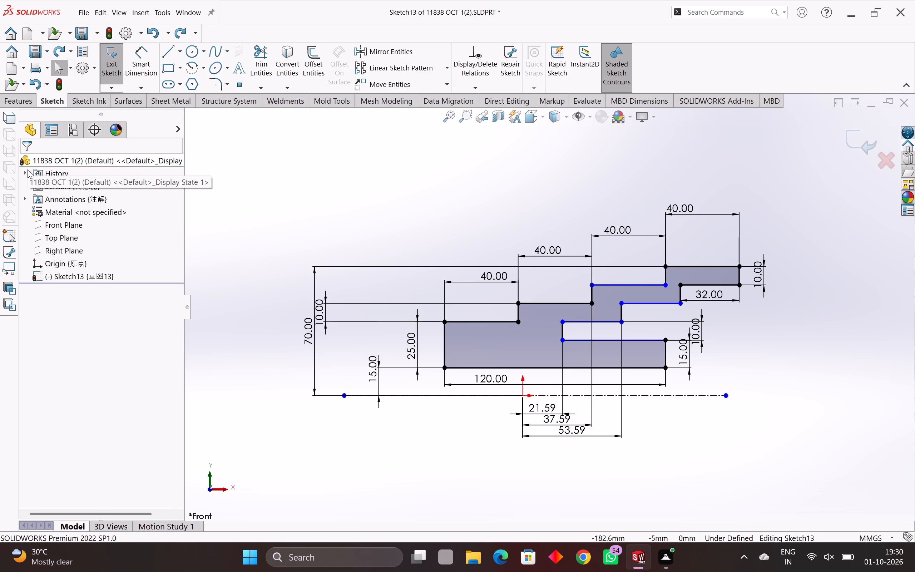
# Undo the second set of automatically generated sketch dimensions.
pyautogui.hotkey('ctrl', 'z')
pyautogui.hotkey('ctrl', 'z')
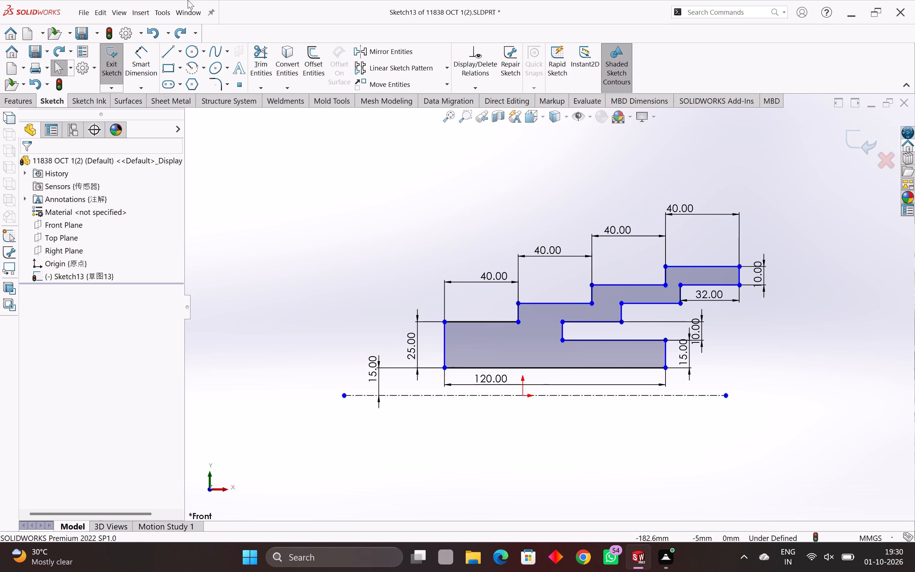
# Add another height dimension to the base block's tall vertical end edge, placing it beyond the profile's far end.
pyautogui.click(137, 53)
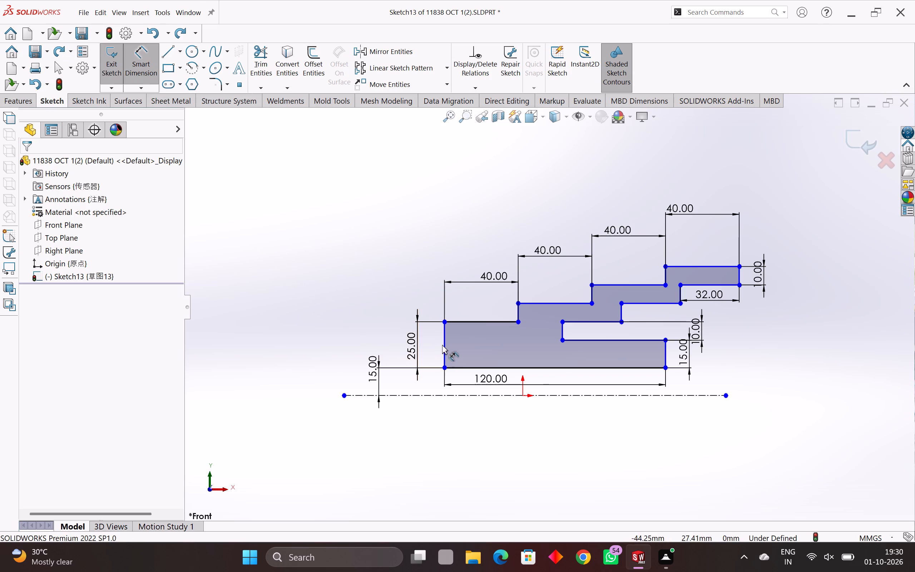
pyautogui.click(444, 345)
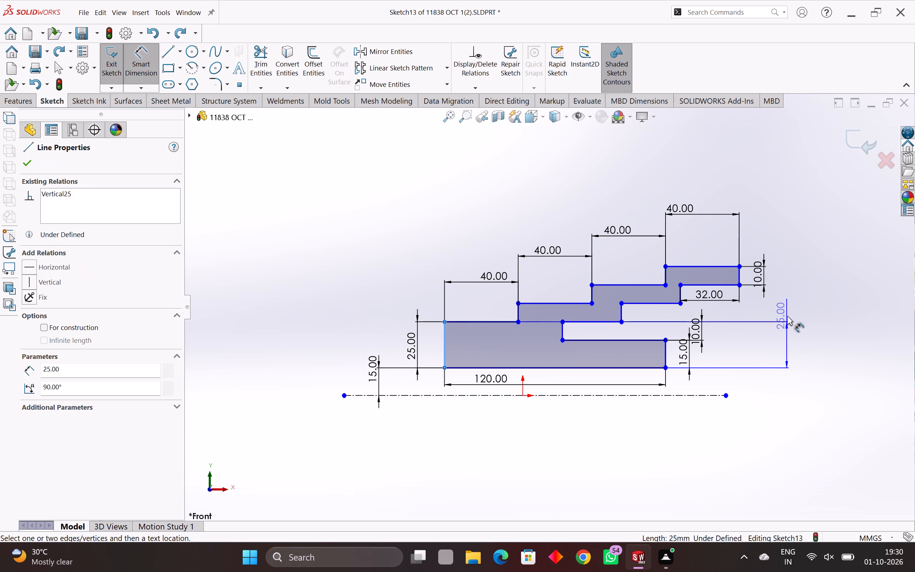
pyautogui.click(787, 316)
pyautogui.click(551, 271)
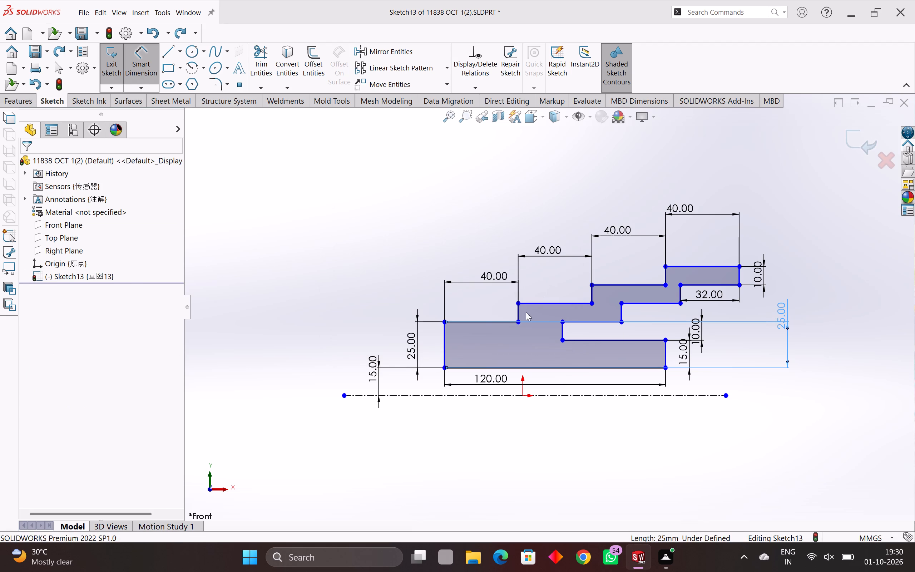
# Delete the 25 mm height dimension beside the base block's outer vertical end edge.
pyautogui.scroll(5, 465, 339)
pyautogui.press('Escape')
pyautogui.press('Escape')
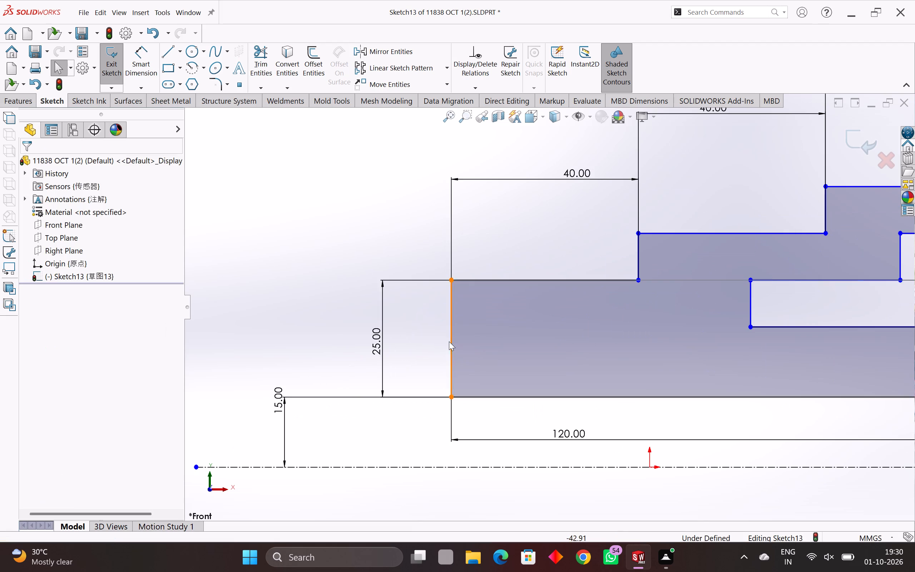
pyautogui.press('Escape')
pyautogui.moveTo(394, 330); pyautogui.dragTo(360, 343)
pyautogui.click(356, 346)
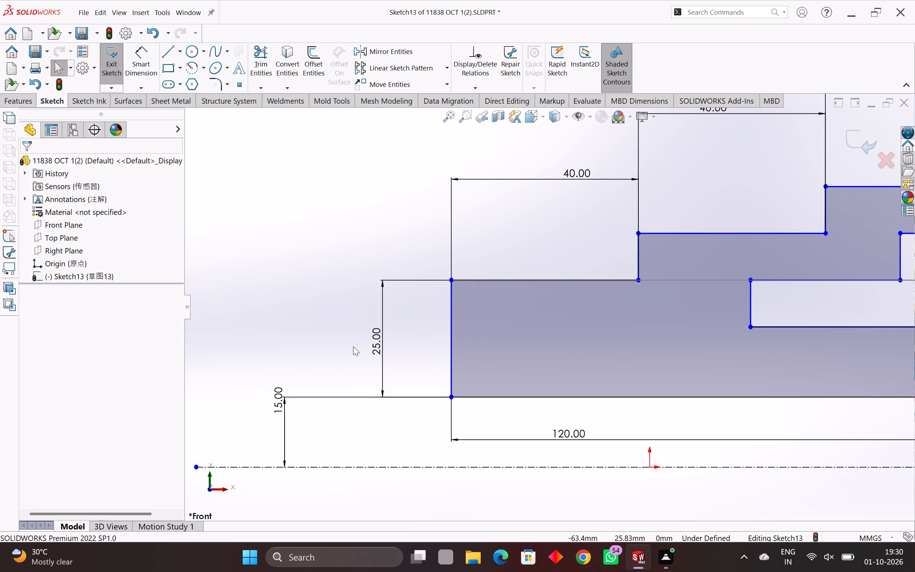
pyautogui.press('Delete')
pyautogui.press('End')
pyautogui.press('Delete')
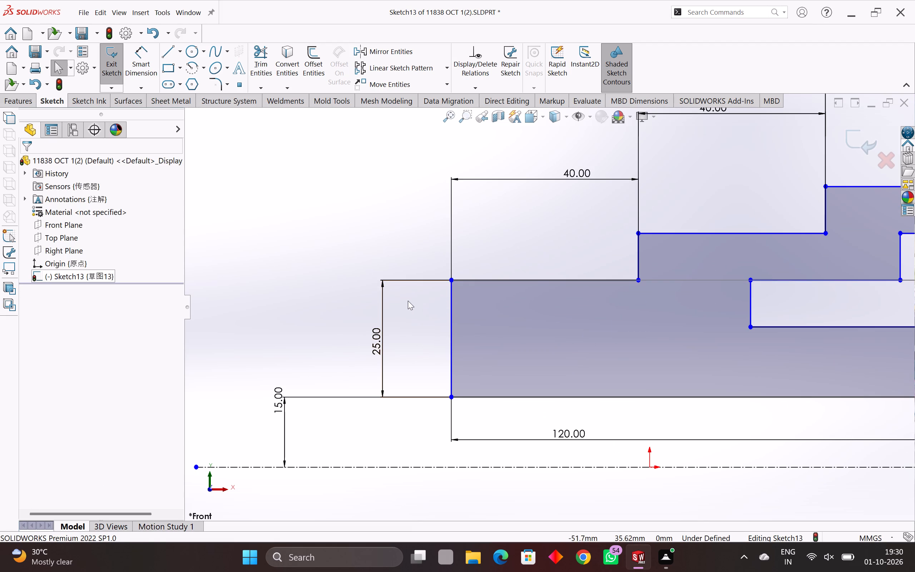
pyautogui.press('Delete')
pyautogui.press('Delete')
pyautogui.press('Delete')
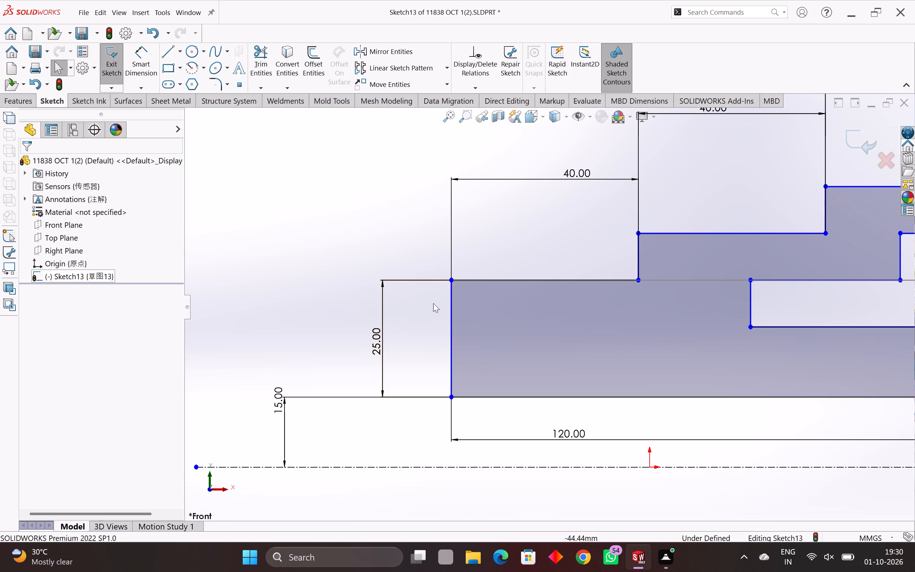
pyautogui.click(415, 279)
pyautogui.press('Delete')
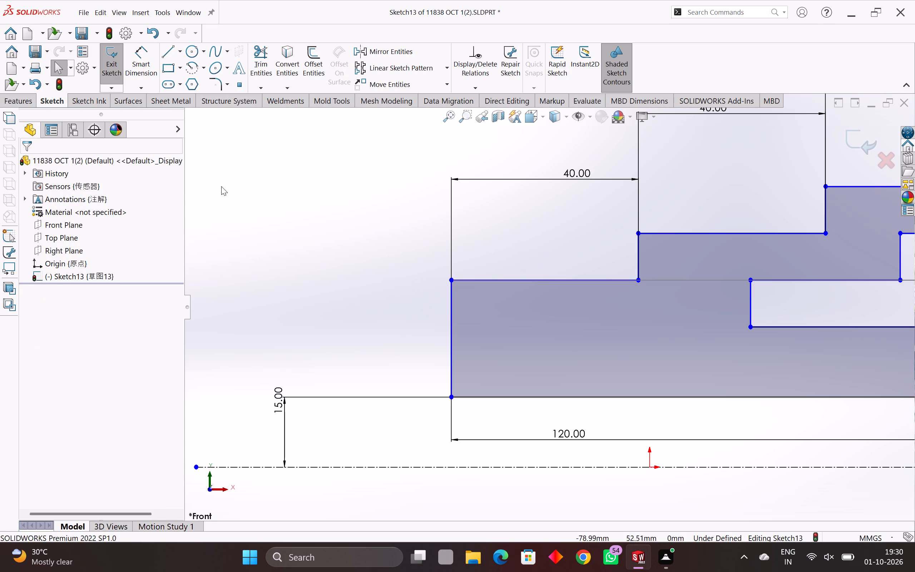
# Redimension the height of the base block's outer vertical end edge, placing the dimension outside the profile.
pyautogui.moveTo(147, 60); pyautogui.dragTo(154, 56)
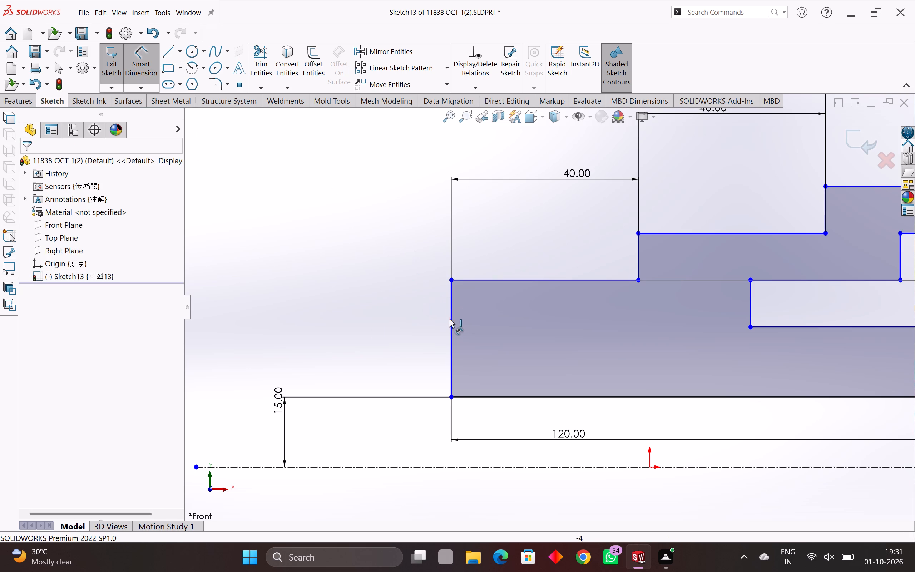
pyautogui.click(450, 321)
pyautogui.click(366, 330)
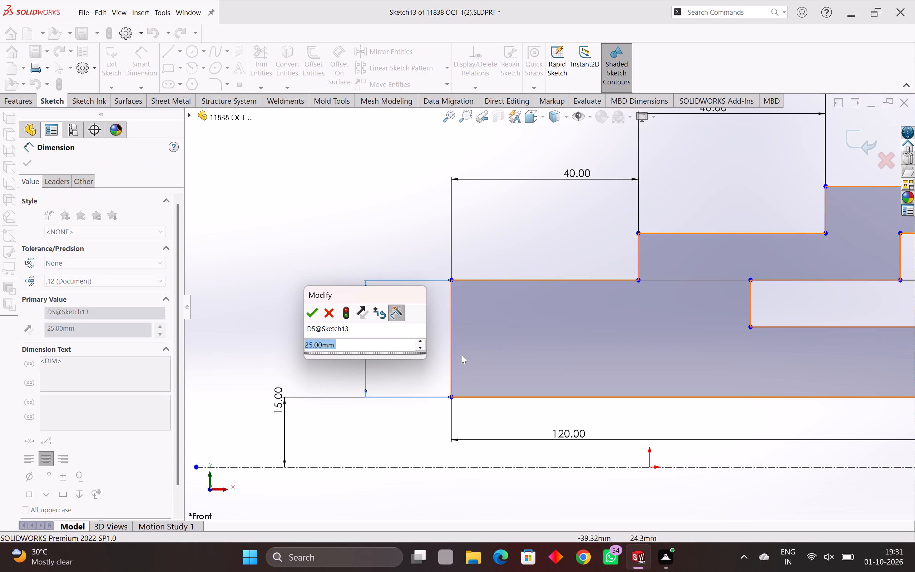
pyautogui.press('Escape')
pyautogui.press('Escape')
# Delete the 15 mm dimension between the base block's bottom edge and the centerline.
pyautogui.moveTo(323, 393); pyautogui.dragTo(300, 409)
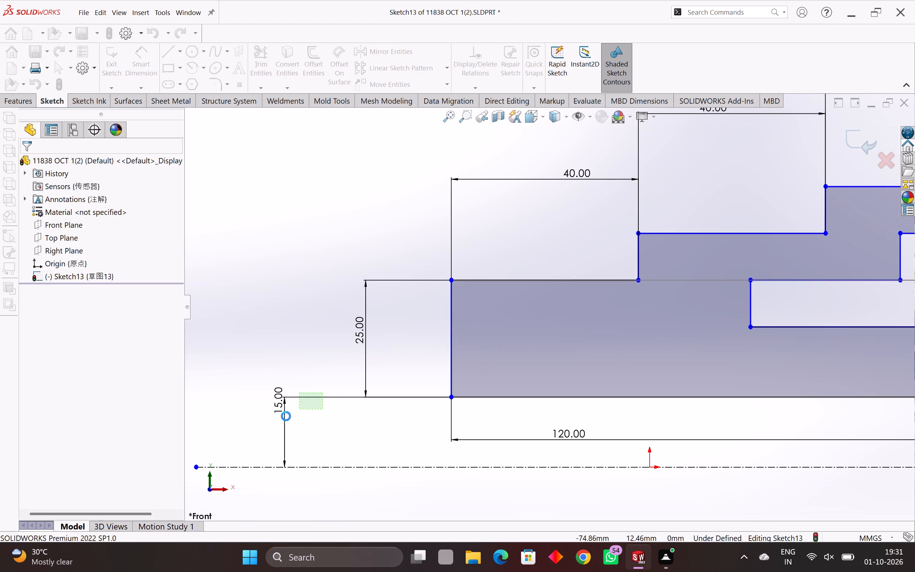
pyautogui.click(286, 416)
pyautogui.press('Delete')
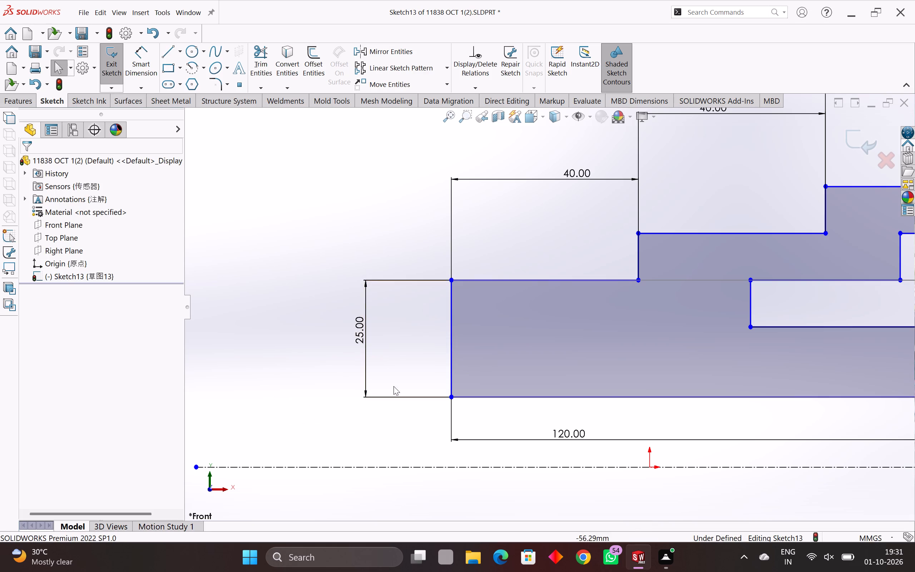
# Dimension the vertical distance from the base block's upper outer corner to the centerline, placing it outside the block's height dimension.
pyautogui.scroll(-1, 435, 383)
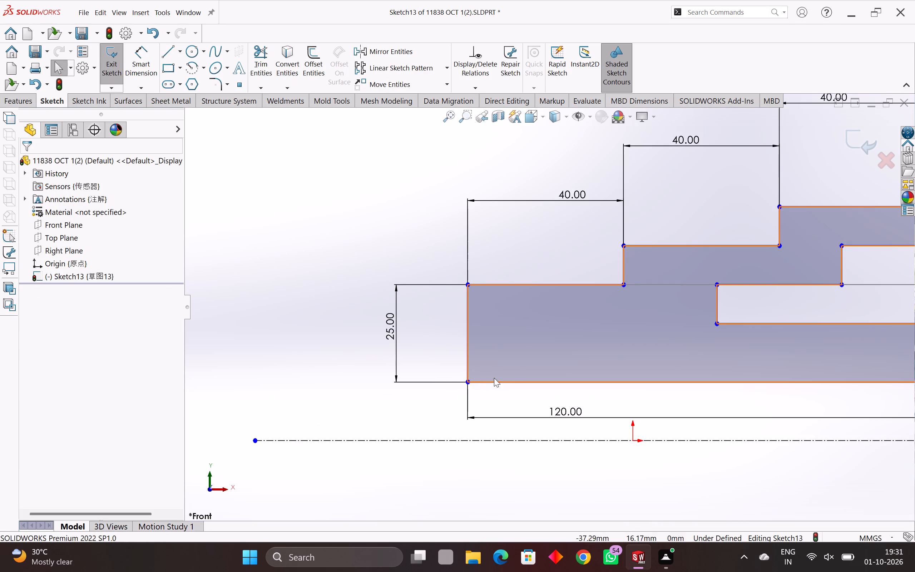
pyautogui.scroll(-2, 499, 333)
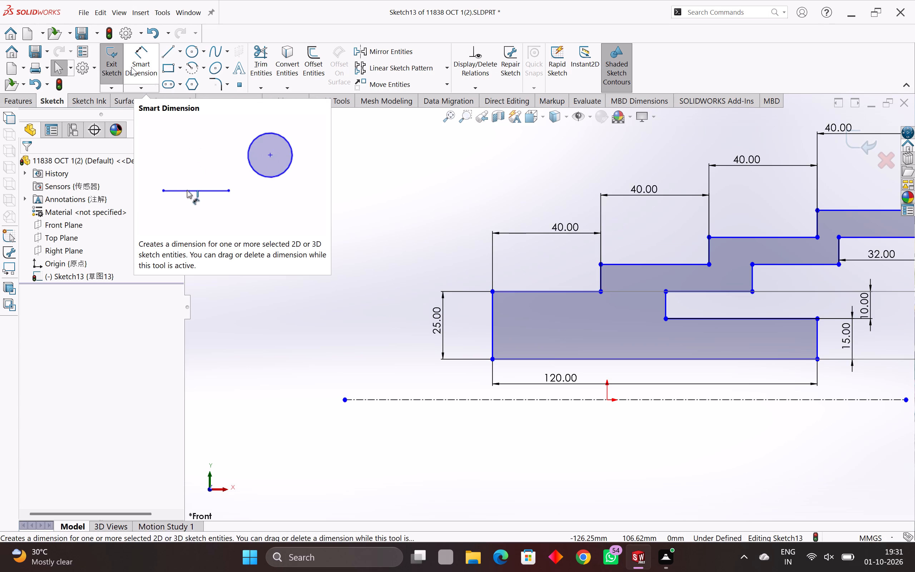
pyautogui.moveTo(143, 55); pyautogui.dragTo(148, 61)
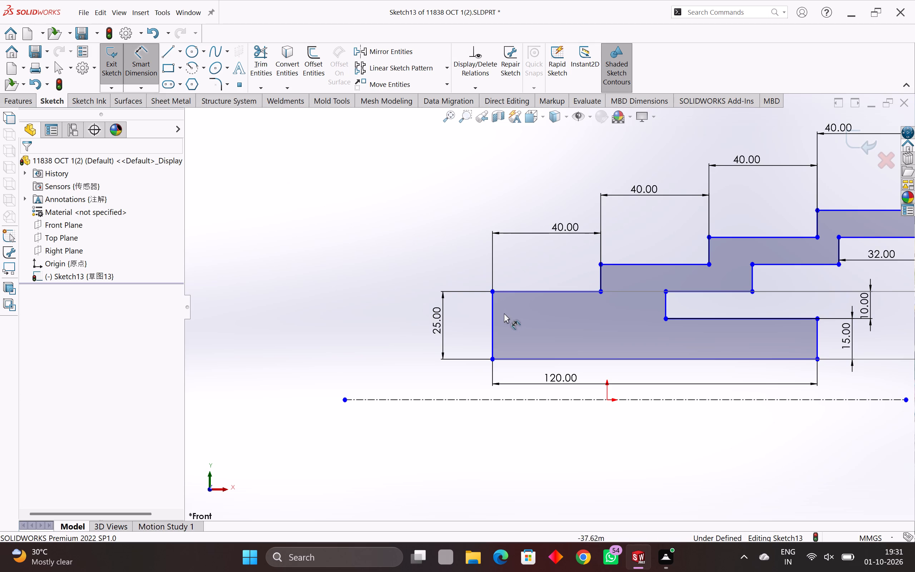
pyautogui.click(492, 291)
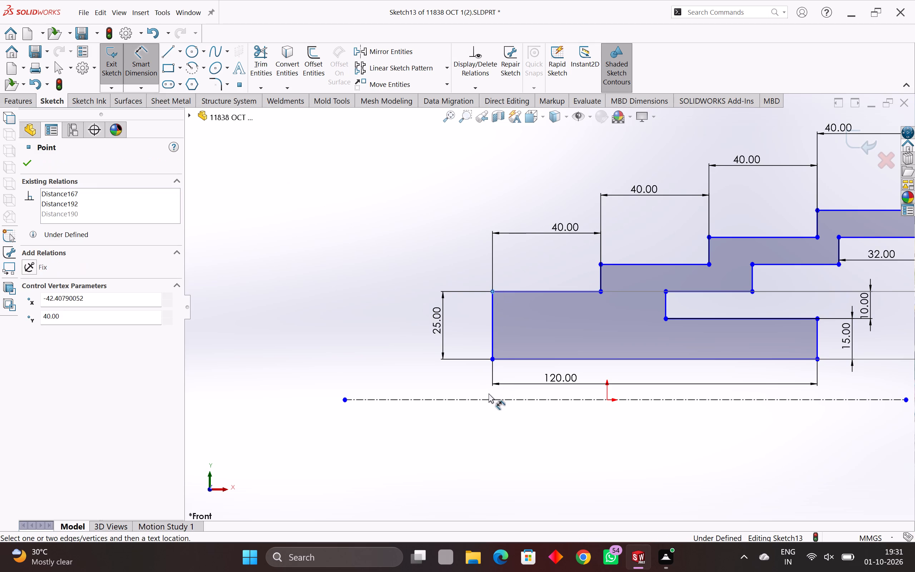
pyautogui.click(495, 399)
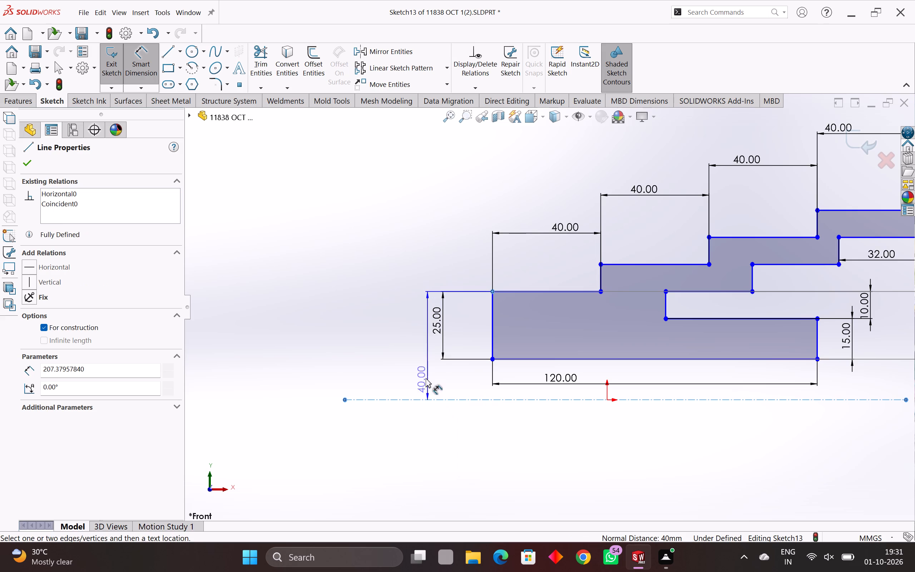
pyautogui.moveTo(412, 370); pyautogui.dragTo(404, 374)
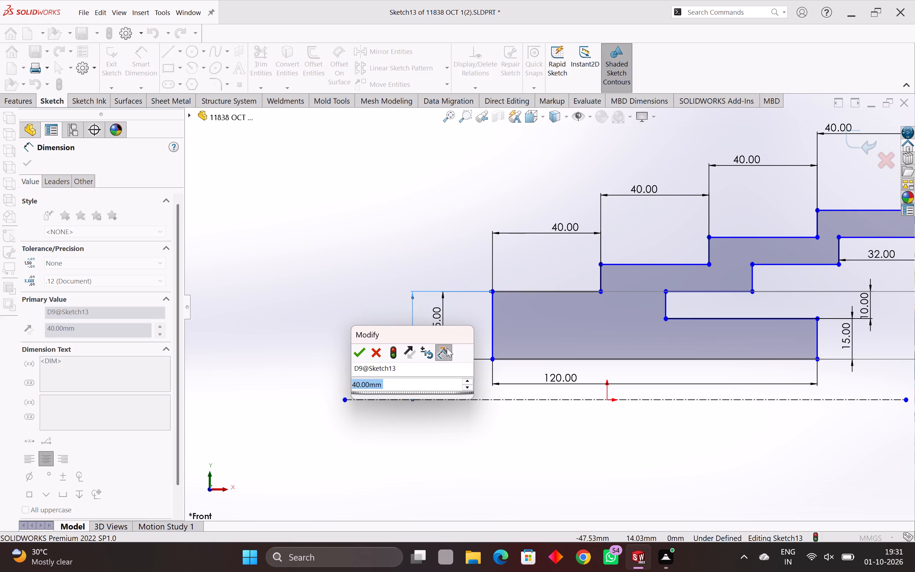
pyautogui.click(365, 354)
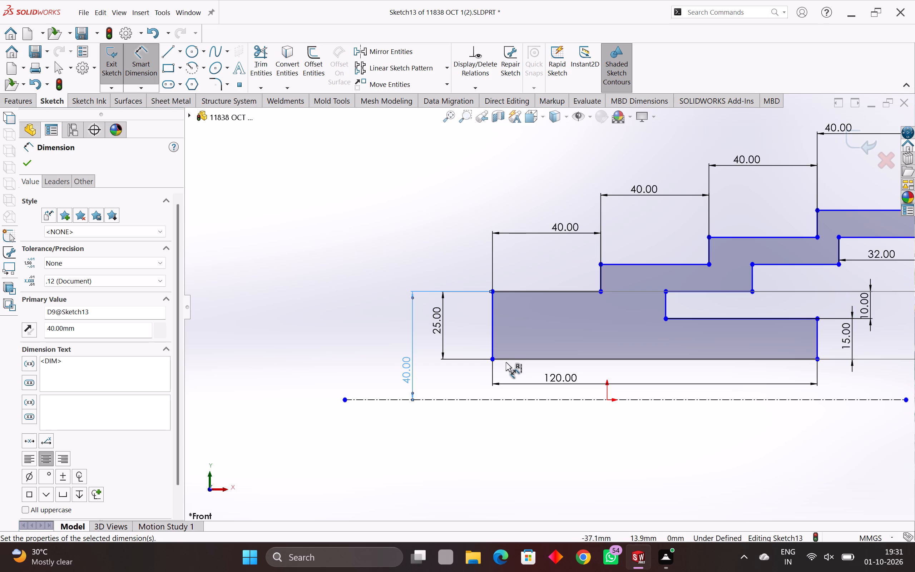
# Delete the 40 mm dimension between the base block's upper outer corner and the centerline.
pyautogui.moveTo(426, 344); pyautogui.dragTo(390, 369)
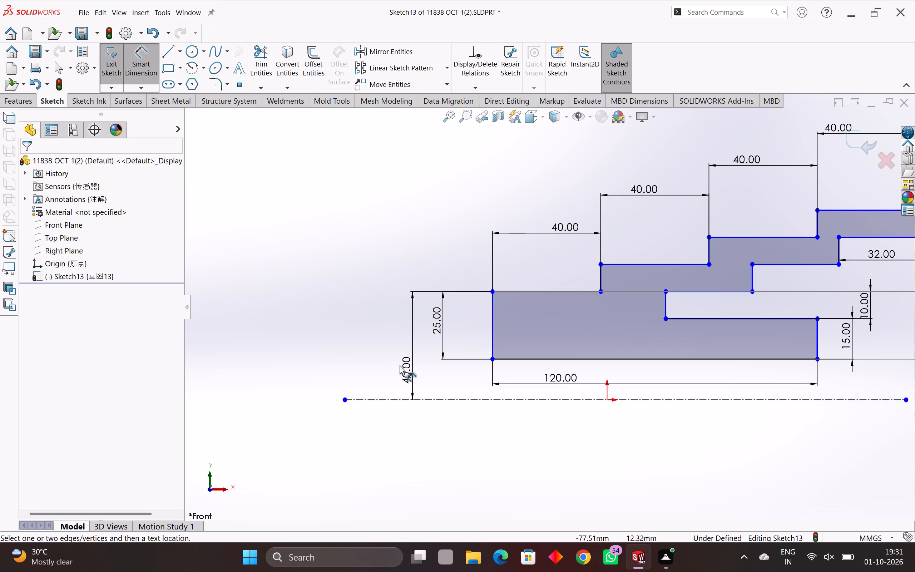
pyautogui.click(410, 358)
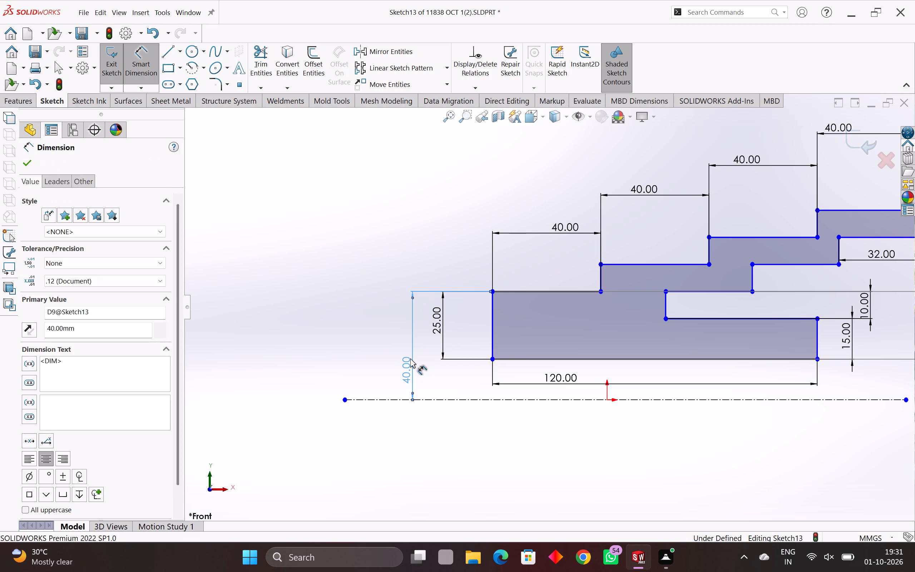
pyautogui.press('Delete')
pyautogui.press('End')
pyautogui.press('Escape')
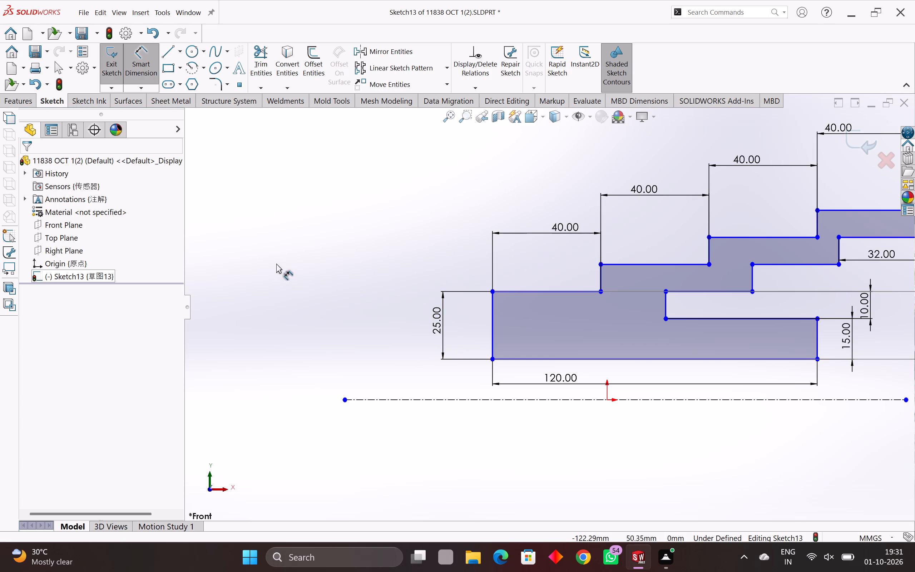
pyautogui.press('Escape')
# Dimension the vertical distance from the base block's lower outer corner to the centerline, placing it just outside the block.
pyautogui.moveTo(143, 55); pyautogui.dragTo(149, 58)
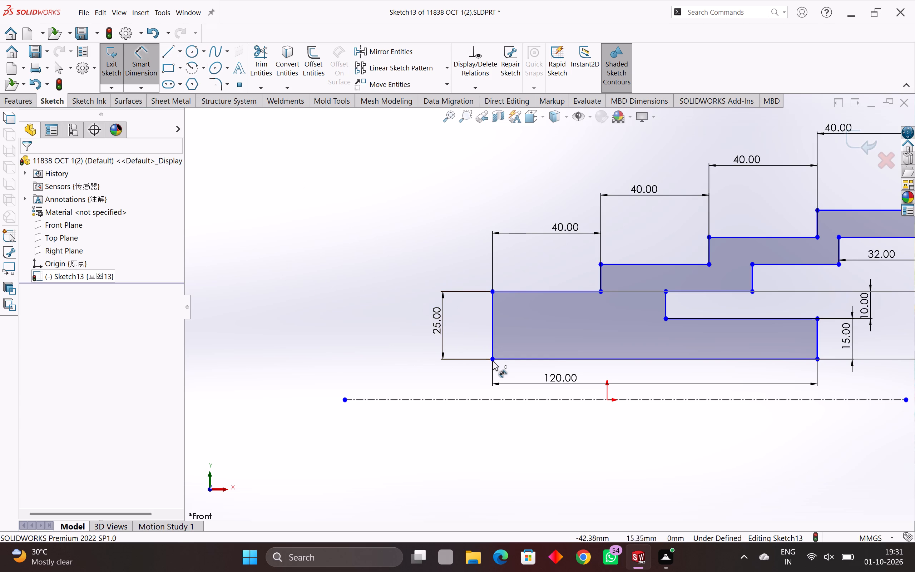
pyautogui.click(492, 361)
pyautogui.click(493, 399)
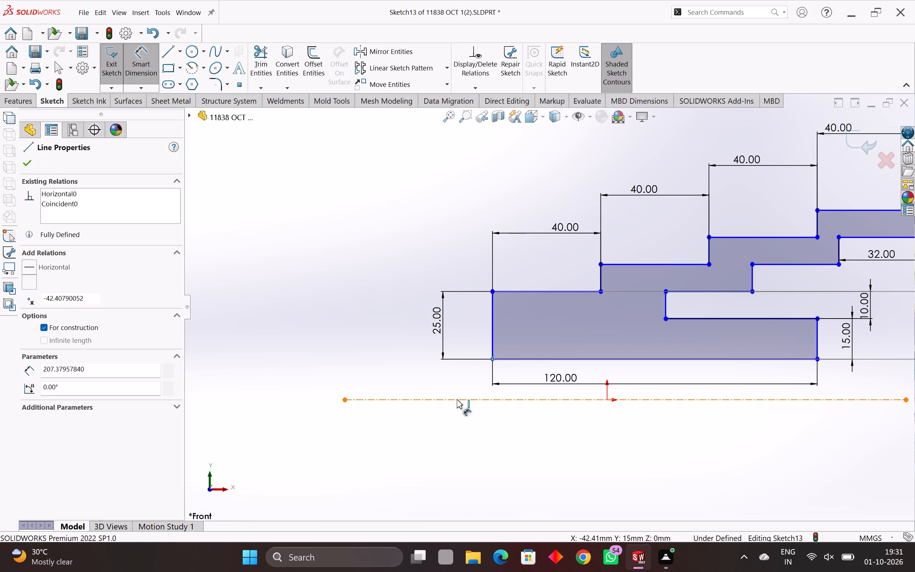
pyautogui.click(470, 393)
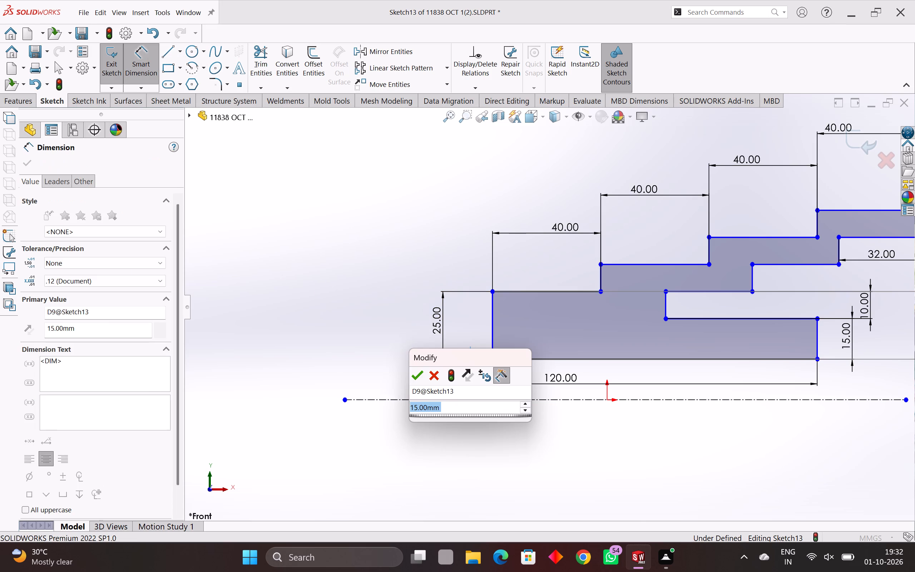
pyautogui.click(422, 378)
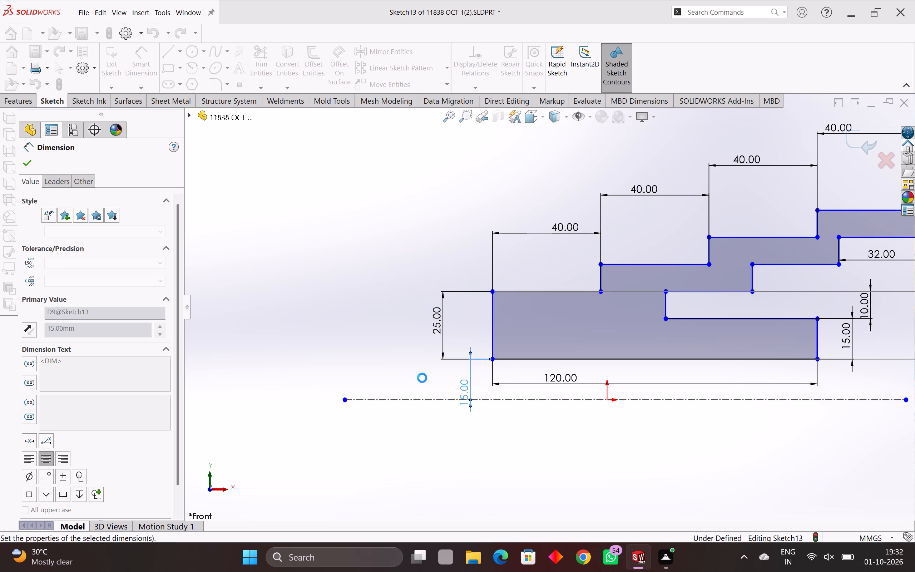
pyautogui.press('Escape')
pyautogui.press('Escape')
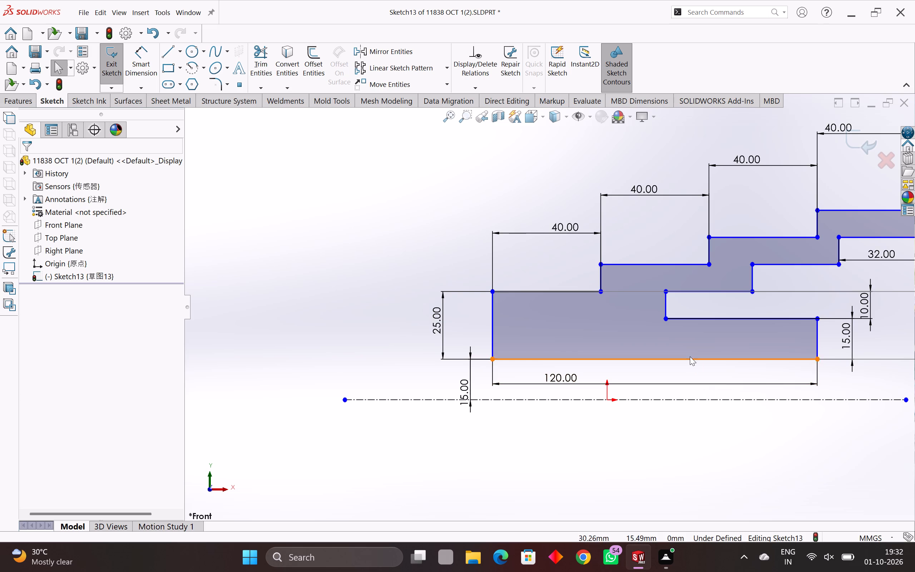
# Dimension the height of the first step's vertical riser above the base block, placing it on the riser's outer side.
pyautogui.scroll(-3, 691, 355)
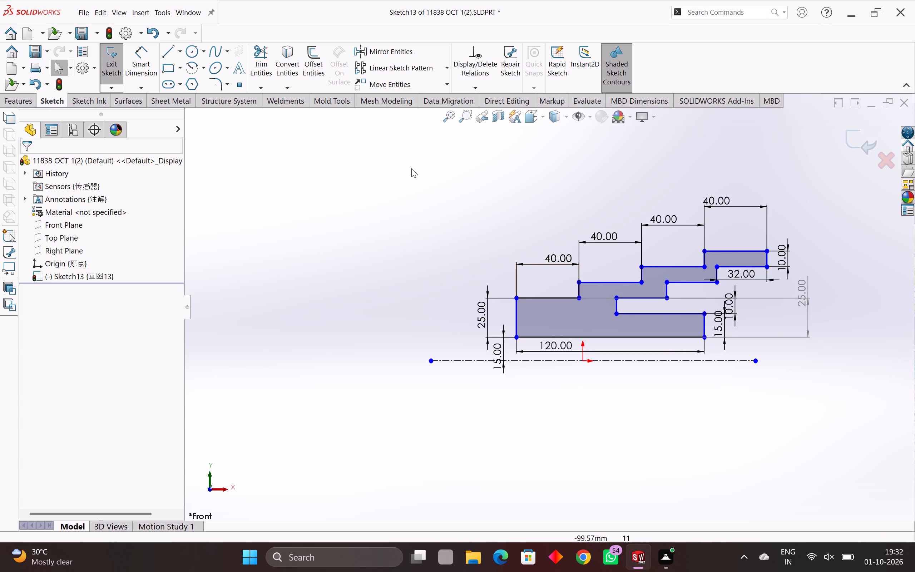
pyautogui.click(140, 64)
pyautogui.scroll(2, 538, 301)
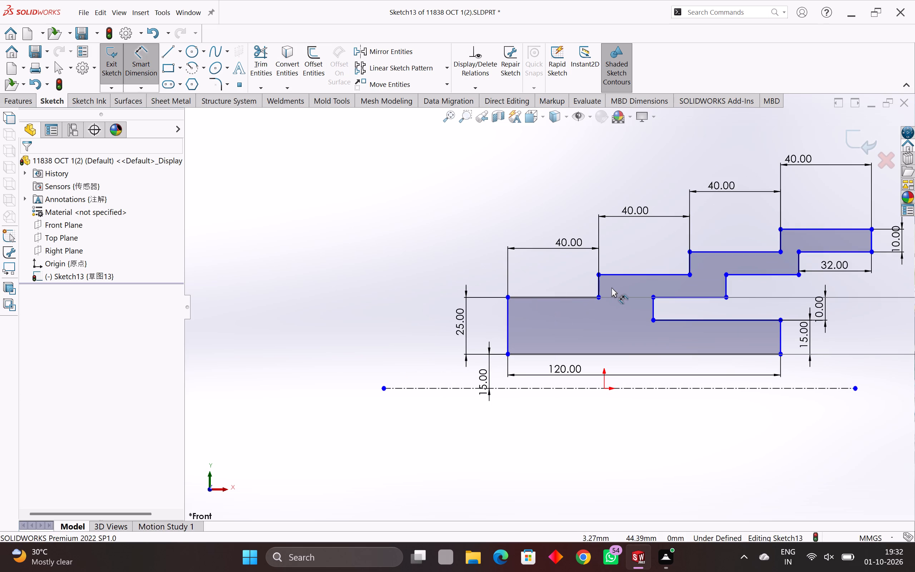
pyautogui.click(599, 281)
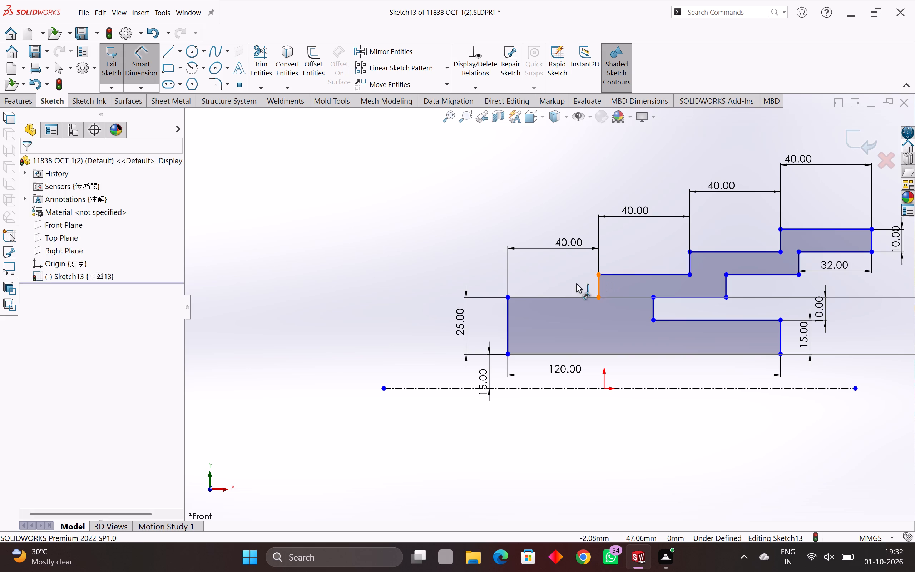
pyautogui.click(557, 280)
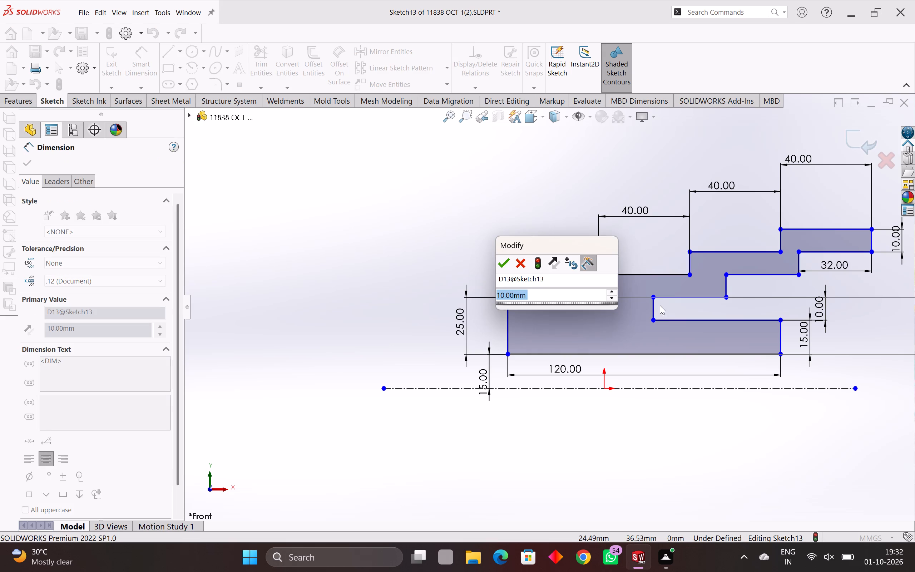
pyautogui.click(506, 262)
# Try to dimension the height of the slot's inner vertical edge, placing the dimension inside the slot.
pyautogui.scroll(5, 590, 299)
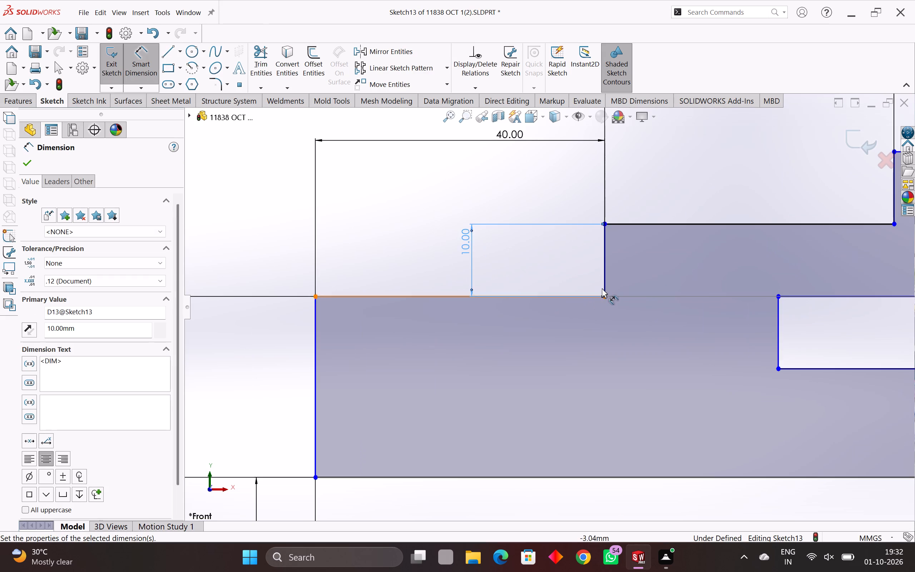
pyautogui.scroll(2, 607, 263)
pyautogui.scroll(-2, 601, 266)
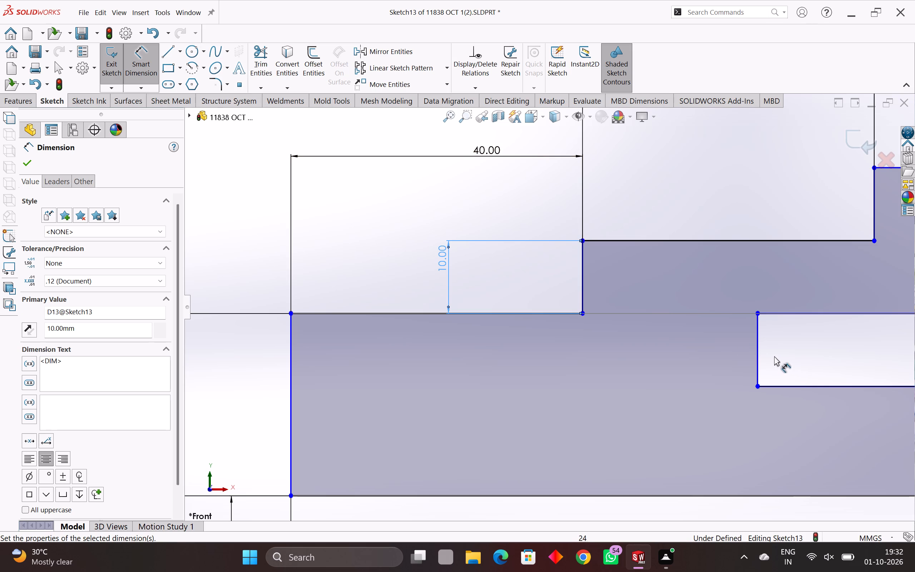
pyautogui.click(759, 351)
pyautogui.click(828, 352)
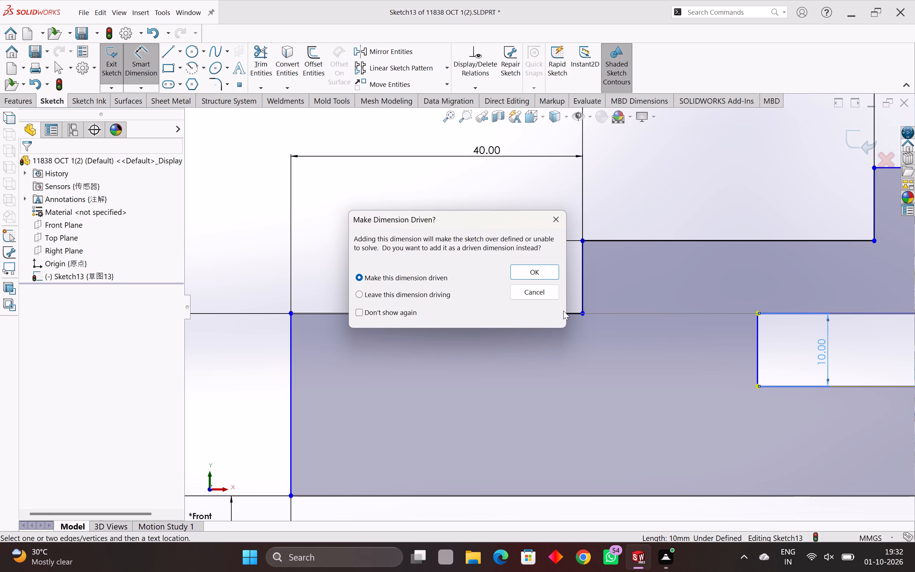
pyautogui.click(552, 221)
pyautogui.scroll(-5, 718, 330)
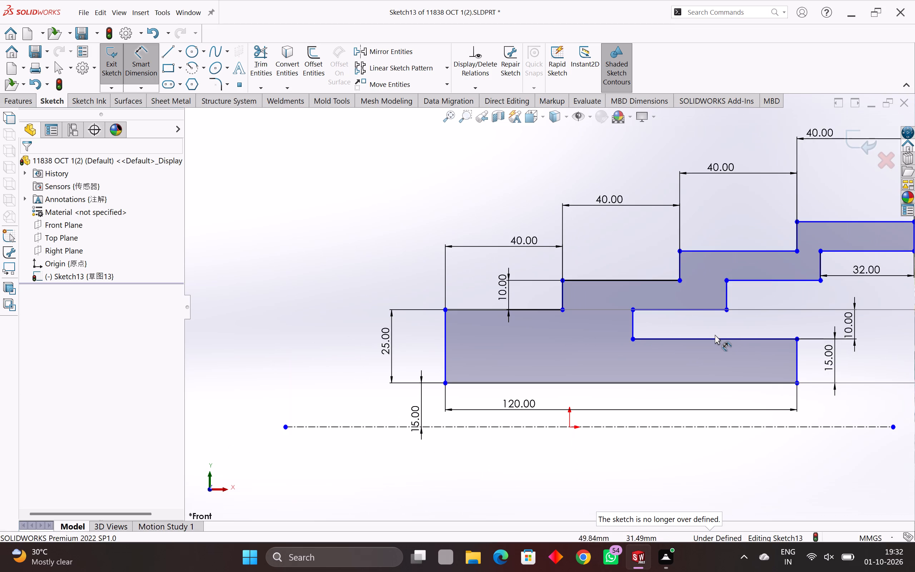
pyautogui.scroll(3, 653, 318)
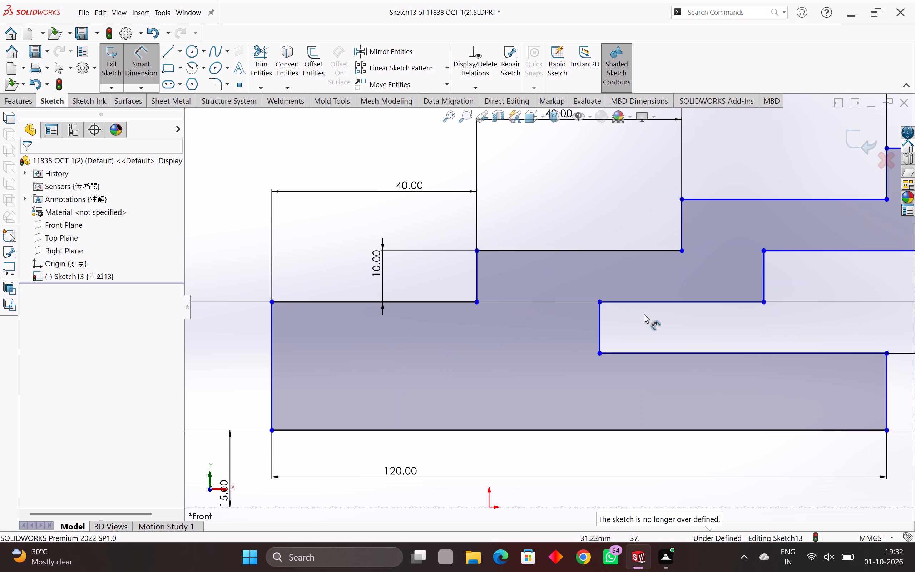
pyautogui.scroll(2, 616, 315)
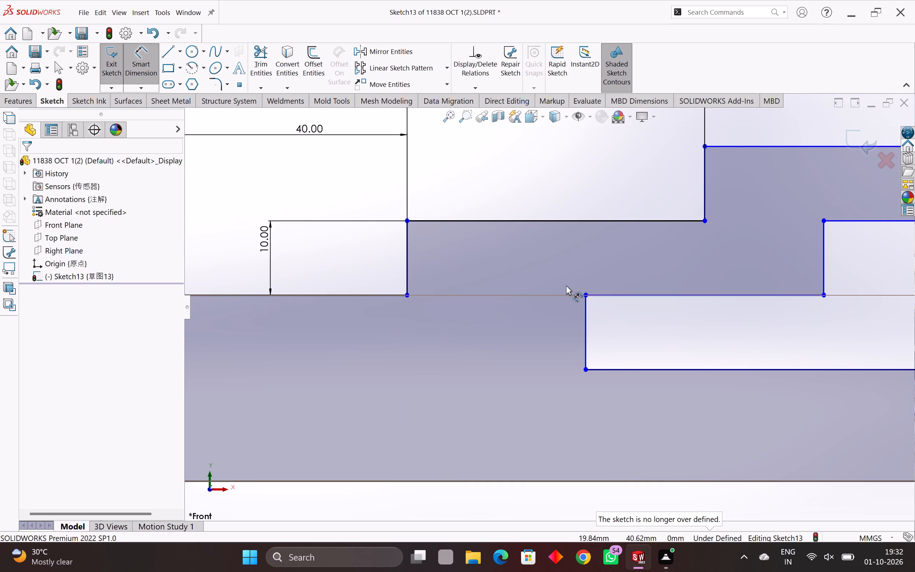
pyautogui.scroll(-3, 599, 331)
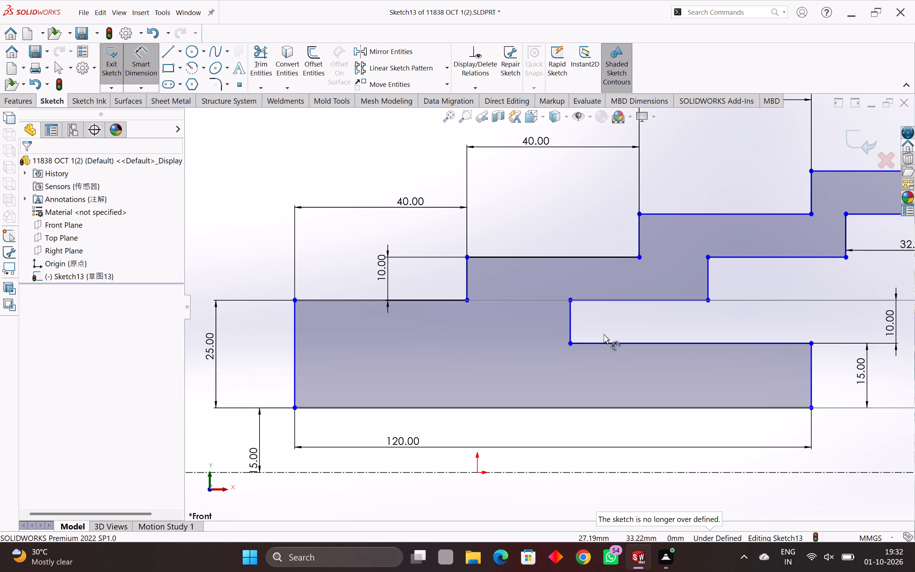
# Undo all the manually added dimensions in Sketch13 until the stepped profile carries no dimensions.
pyautogui.scroll(-3, 604, 334)
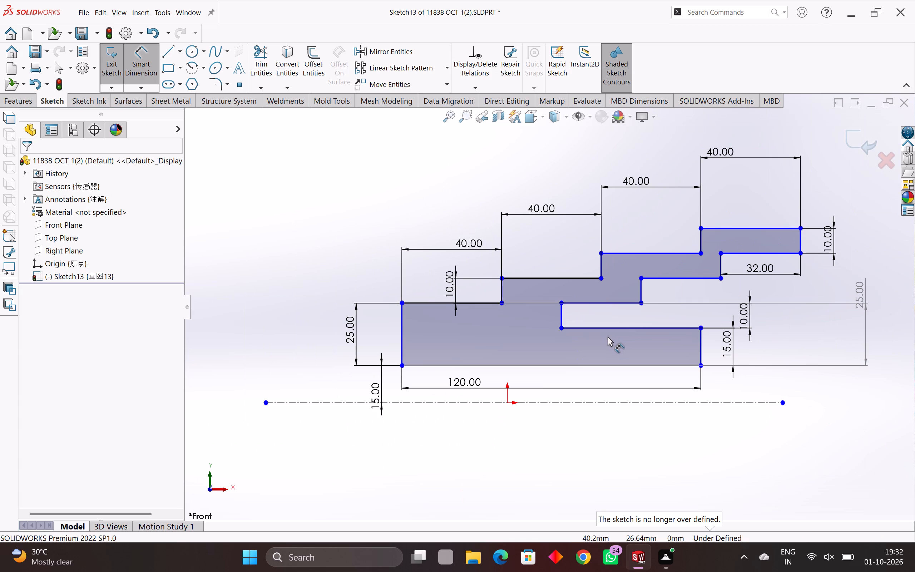
pyautogui.hotkey('ctrl', 'z')
pyautogui.hotkey('ctrl', 'z')
pyautogui.hotkey('ctrl', 'z')
pyautogui.hotkey('ctrl', 'z')
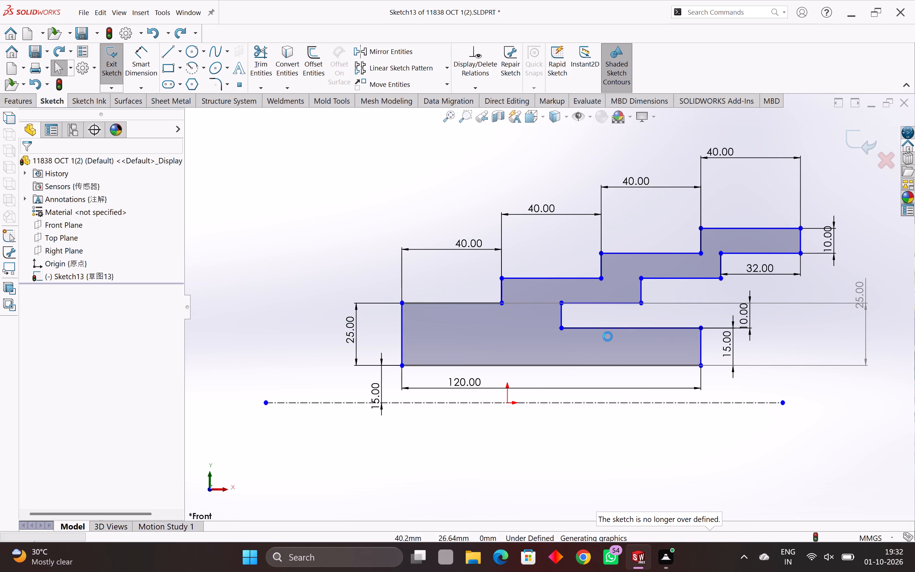
pyautogui.hotkey('ctrl', 'z')
pyautogui.hotkey('ctrl', 'z')
pyautogui.hotkey('ctrl', 'z')
pyautogui.hotkey('ctrl', 'z')
pyautogui.hotkey('ctrl', 'z')
pyautogui.hotkey('ctrl', 'z')
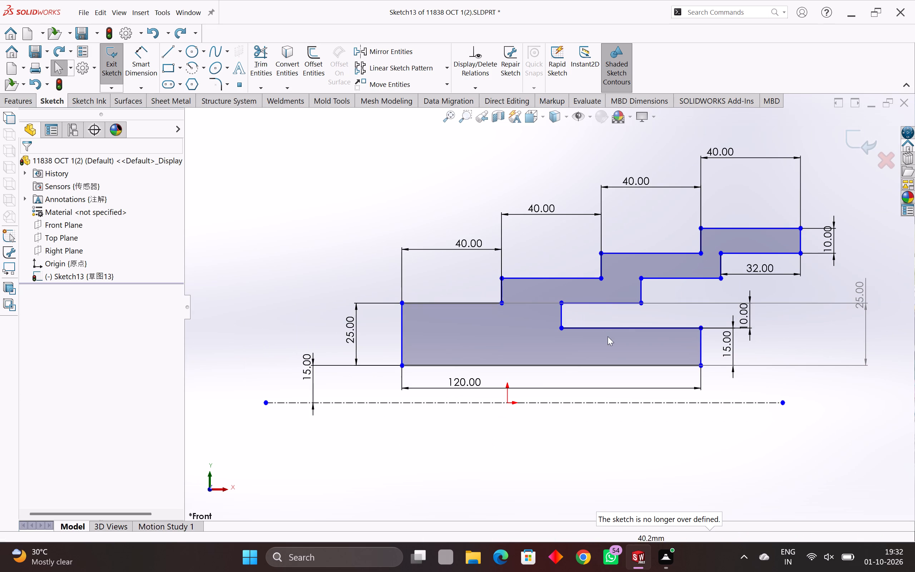
pyautogui.hotkey('ctrl', 'z')
pyautogui.hotkey('ctrl', 'z')
pyautogui.hotkey('ctrl', 'z')
pyautogui.hotkey('ctrl', 'z')
pyautogui.hotkey('ctrl', 'z')
pyautogui.hotkey('ctrl', 'z')
pyautogui.hotkey('ctrl', 'z')
pyautogui.hotkey('ctrl', 'z')
pyautogui.hotkey('ctrl', 'z')
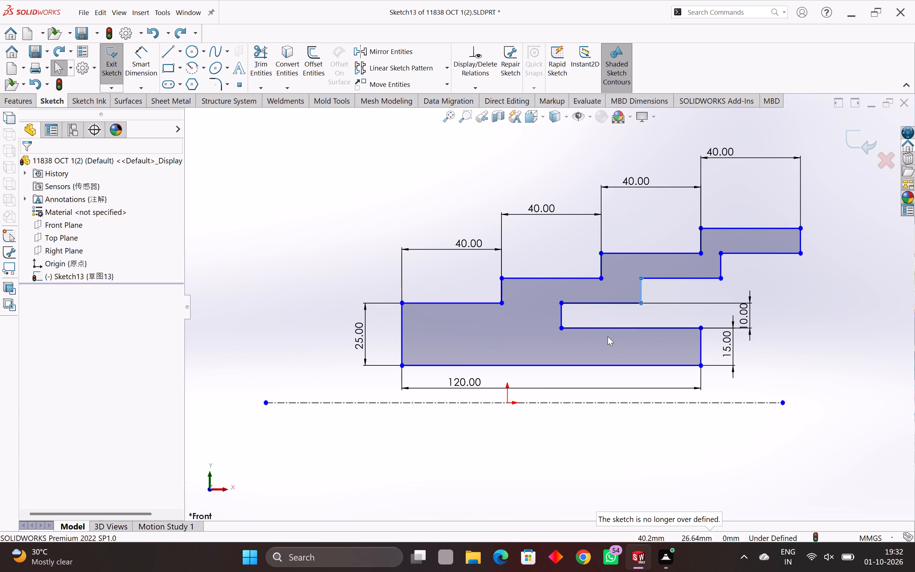
pyautogui.hotkey('ctrl', 'z')
pyautogui.hotkey('ctrl', 'z')
pyautogui.hotkey('ctrl', 'z')
pyautogui.hotkey('ctrl', 'z')
pyautogui.hotkey('ctrl', 'x')
pyautogui.hotkey('ctrl', 'z')
pyautogui.hotkey('ctrl', 'z')
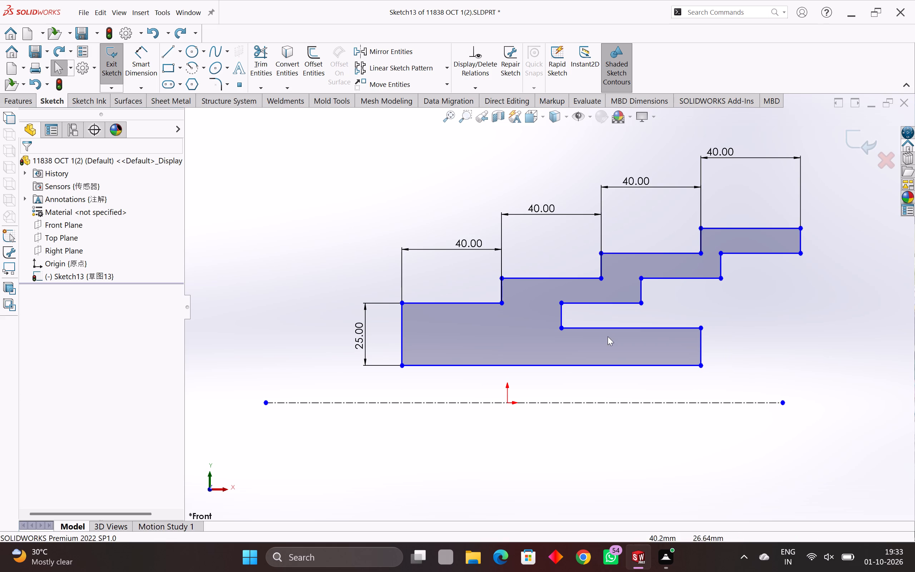
pyautogui.hotkey('ctrl', 'z')
pyautogui.hotkey('ctrl', 'z')
pyautogui.hotkey('ctrl', 'z')
pyautogui.hotkey('ctrl', 'z')
pyautogui.hotkey('ctrl', 'z')
pyautogui.hotkey('ctrl', 'z')
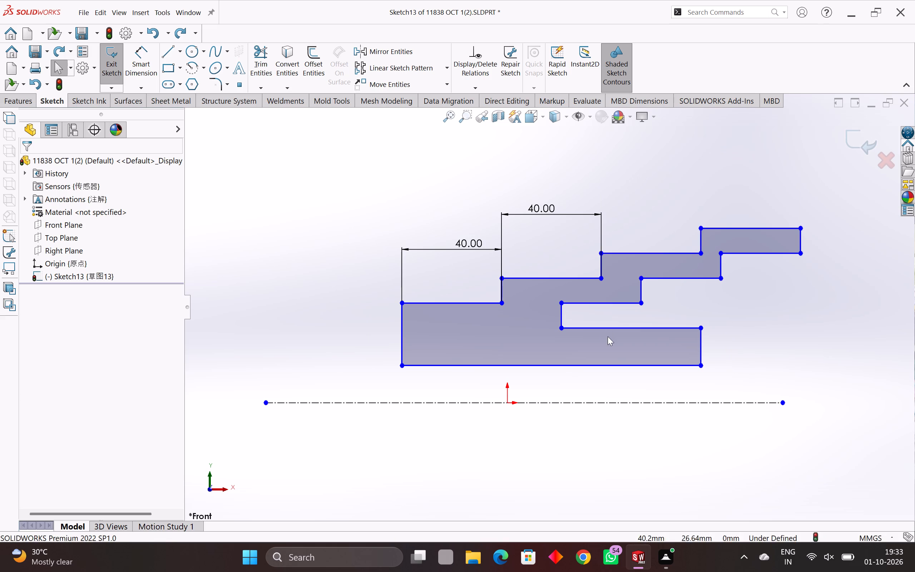
pyautogui.hotkey('ctrl', 'z')
pyautogui.hotkey('ctrl', 'z')
pyautogui.hotkey('ctrl', 'z')
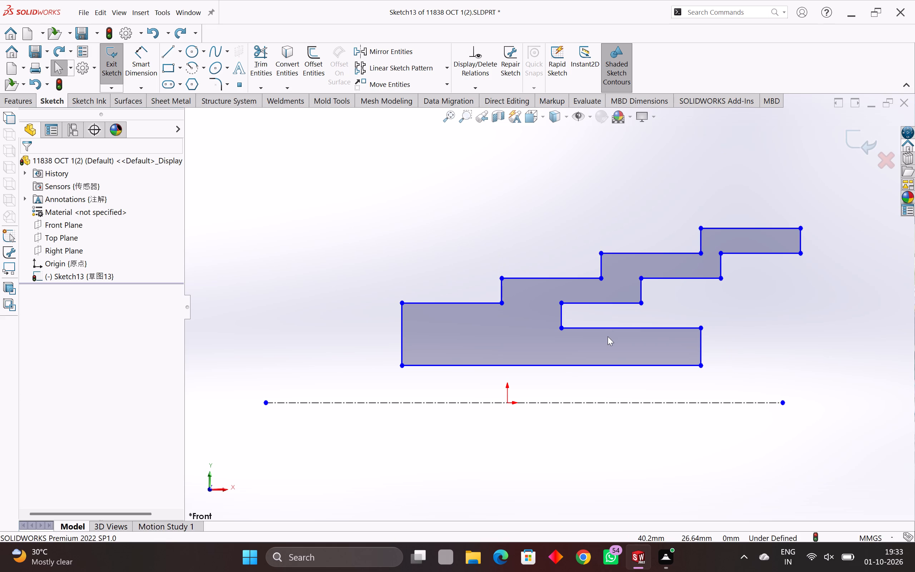
pyautogui.hotkey('ctrl', 'z')
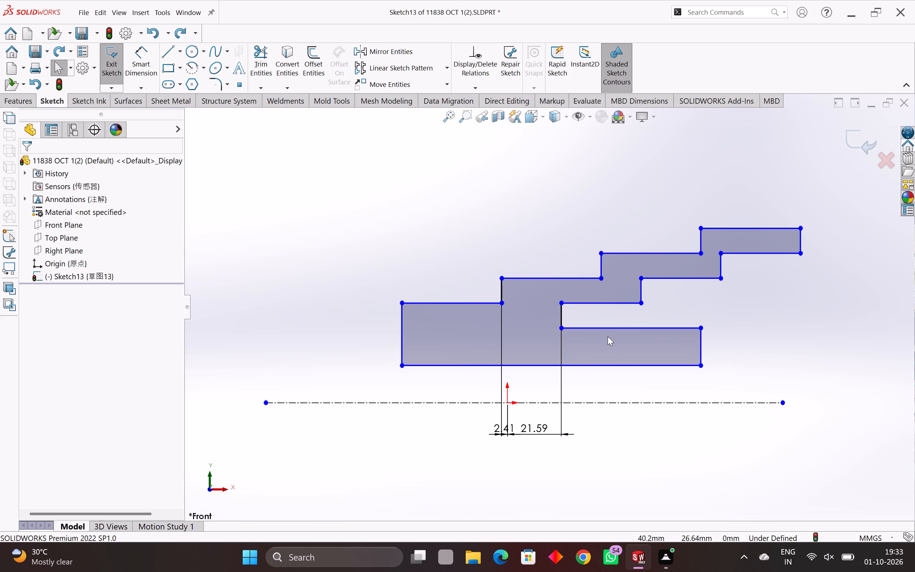
pyautogui.hotkey('ctrl', 'y')
pyautogui.scroll(1, 608, 336)
pyautogui.press('Escape')
pyautogui.press('Escape')
pyautogui.press('Escape')
pyautogui.press('Escape')
pyautogui.press('Escape')
pyautogui.press('Escape')
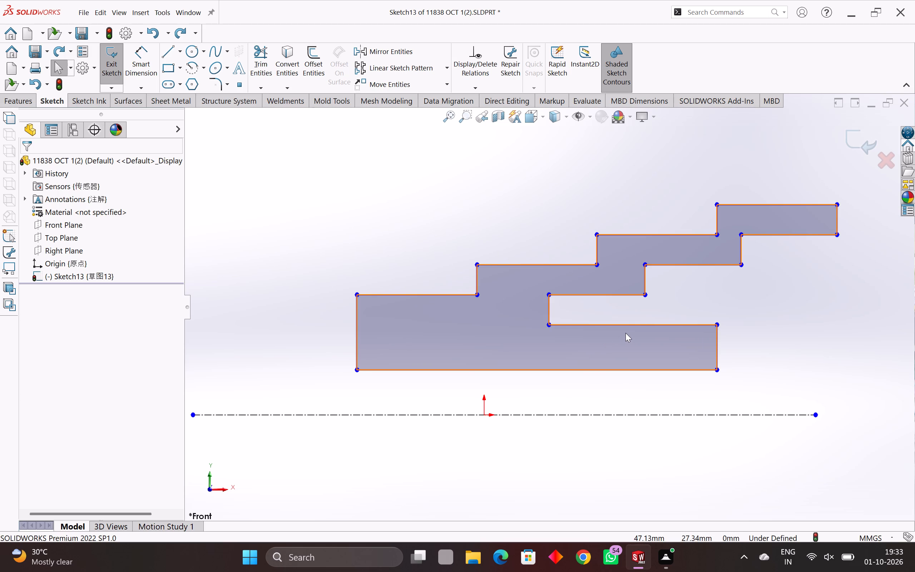
pyautogui.press('Escape')
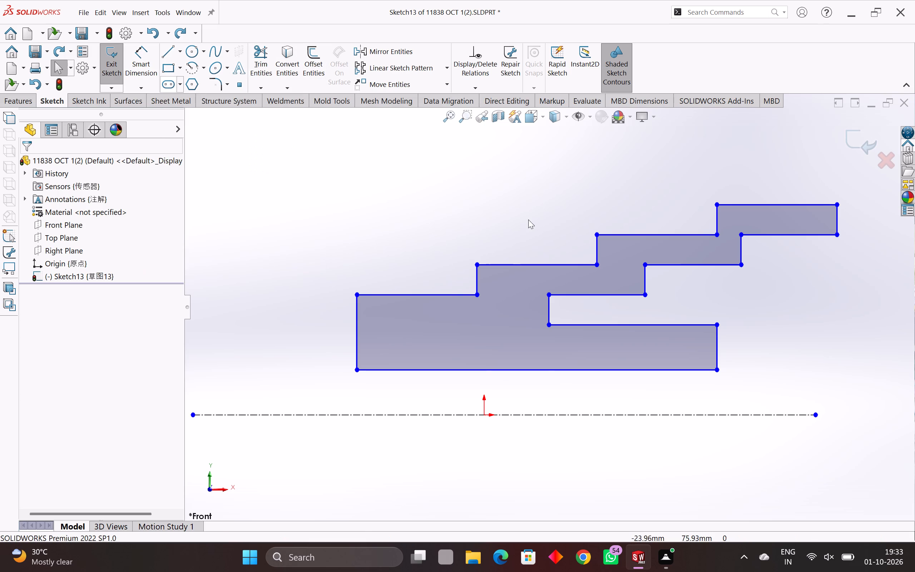
# Select all the stepped profile's lines and apply Fully Define Sketch with baseline dimensions from the origin, without relations.
pyautogui.scroll(-2, 673, 313)
pyautogui.moveTo(802, 184); pyautogui.dragTo(722, 284)
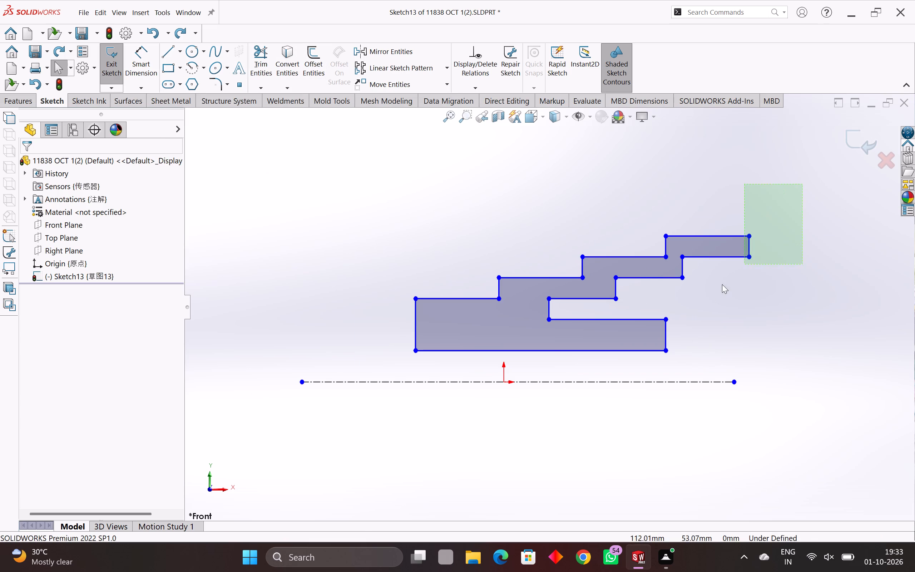
pyautogui.moveTo(722, 284); pyautogui.dragTo(310, 360)
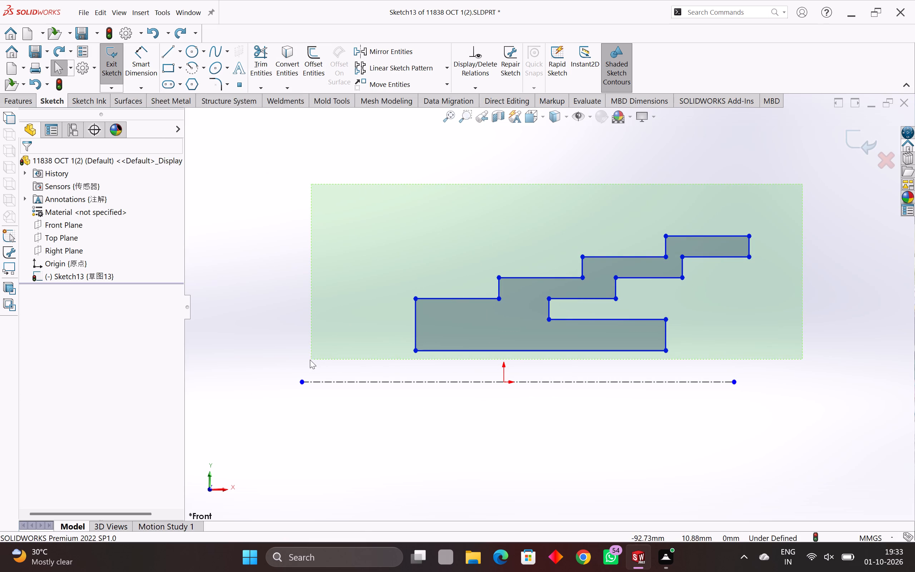
pyautogui.moveTo(310, 360); pyautogui.dragTo(310, 360)
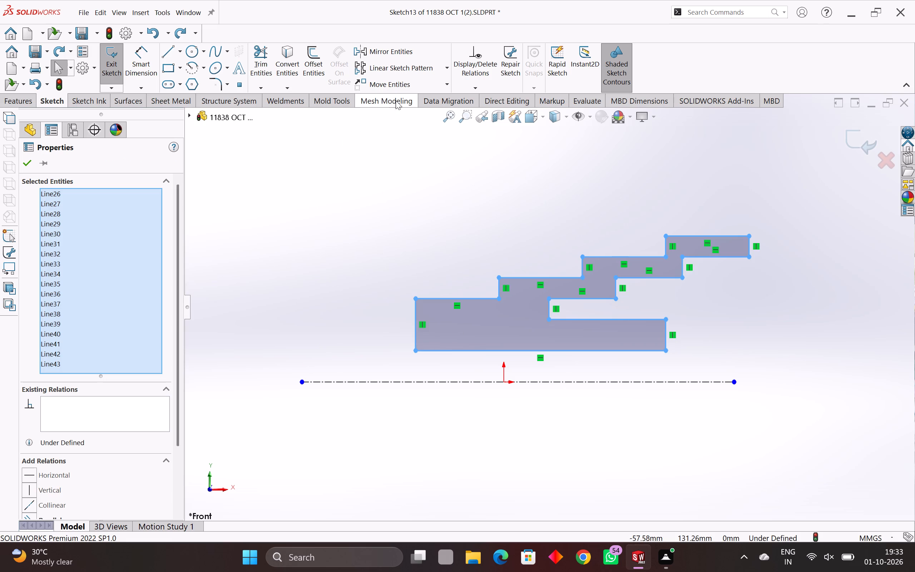
pyautogui.click(466, 89)
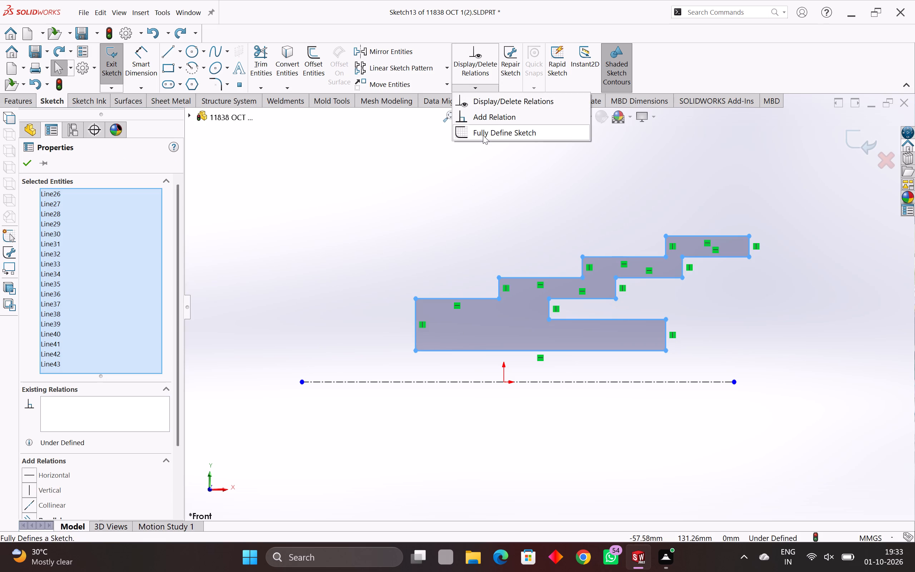
pyautogui.click(483, 135)
pyautogui.click(97, 416)
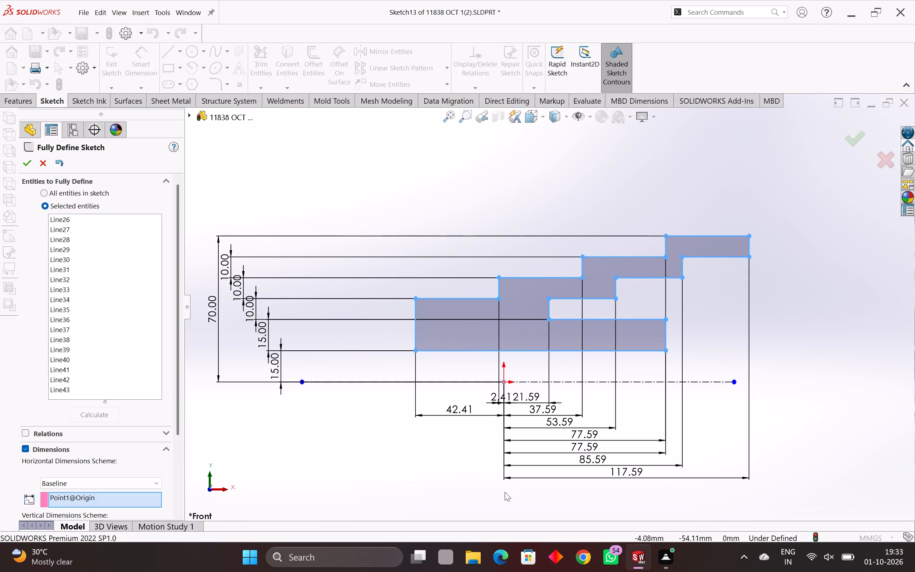
pyautogui.click(26, 167)
# Dimension the vertical distance between the slot's upper and lower horizontal edges, placing it beyond the block's slotted end.
pyautogui.scroll(2, 624, 349)
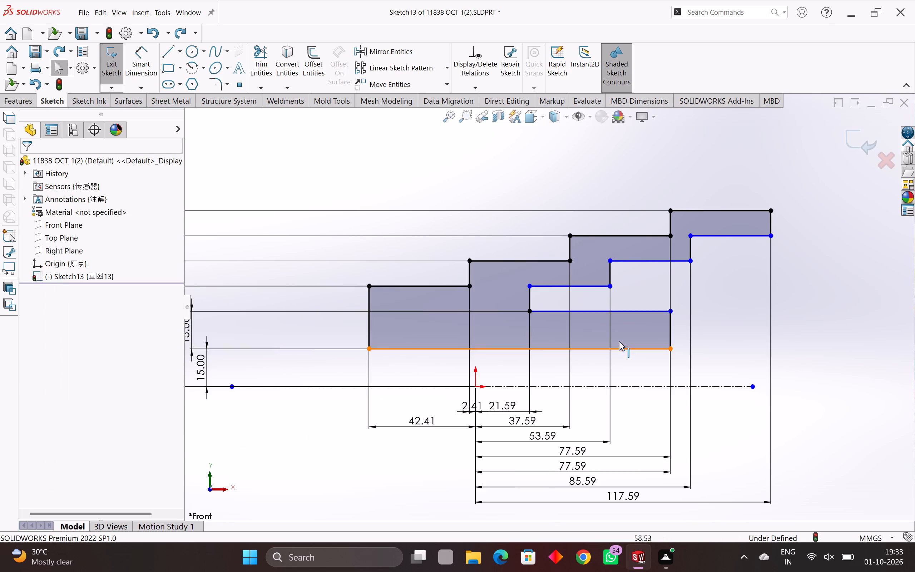
pyautogui.scroll(2, 619, 341)
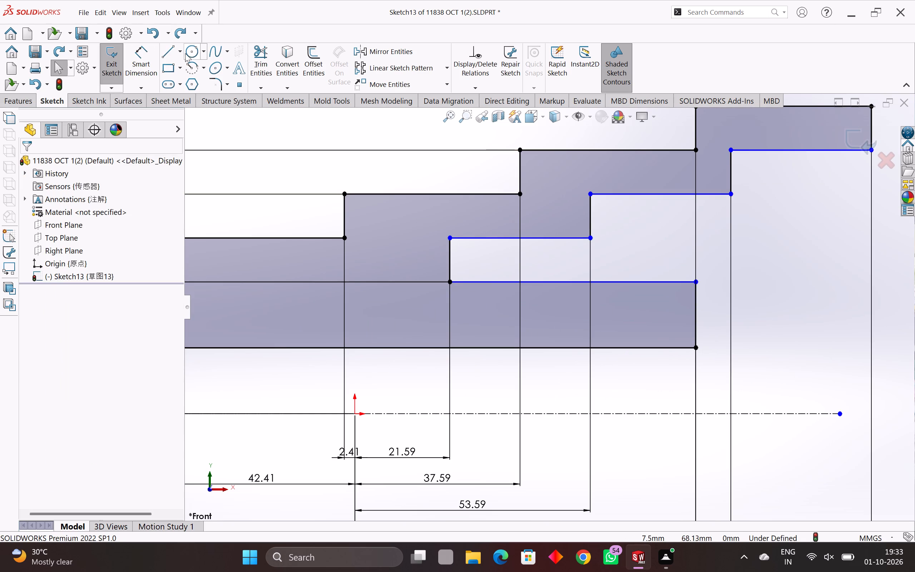
pyautogui.click(142, 53)
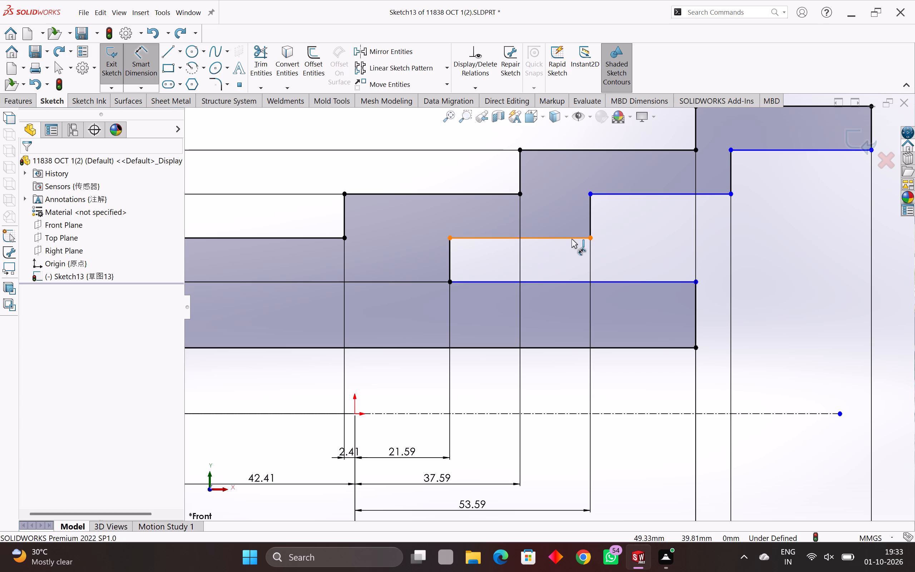
pyautogui.click(571, 237)
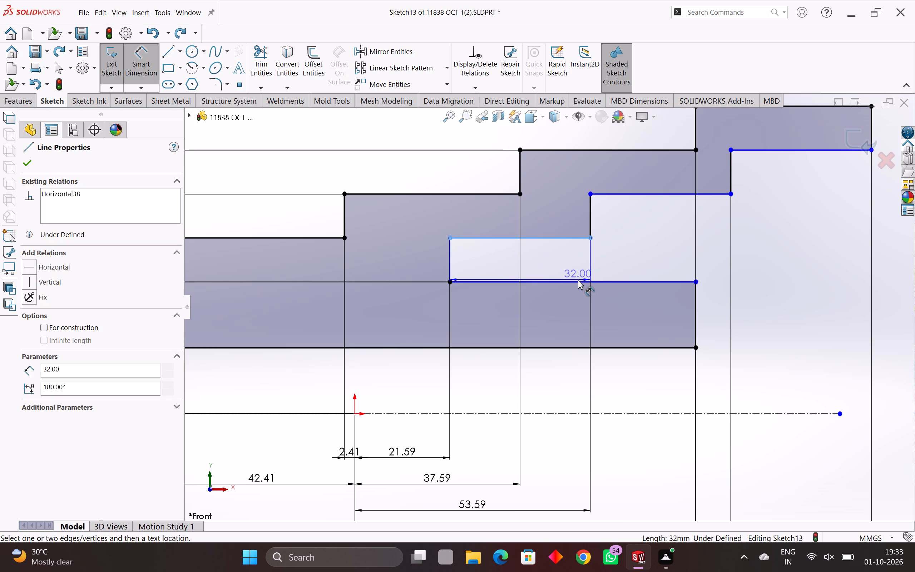
pyautogui.click(578, 281)
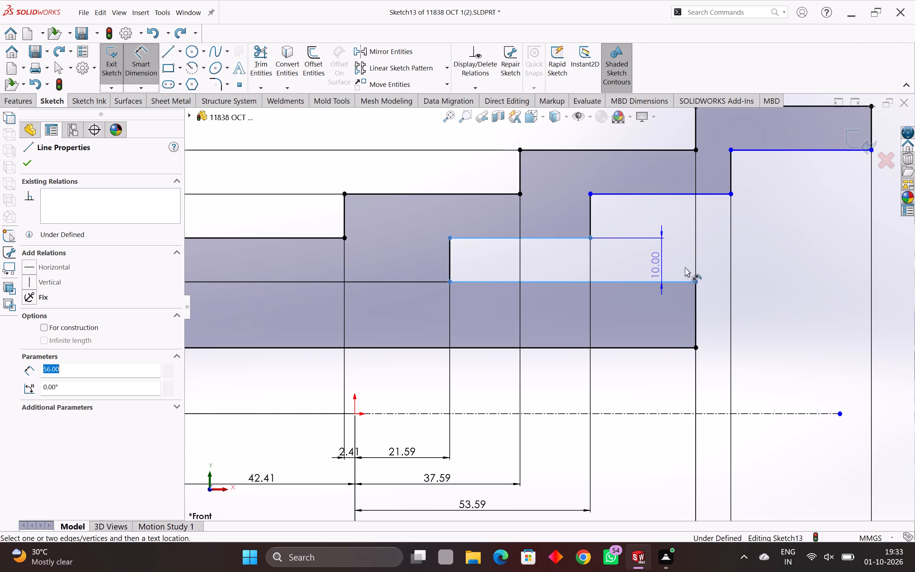
pyautogui.click(753, 276)
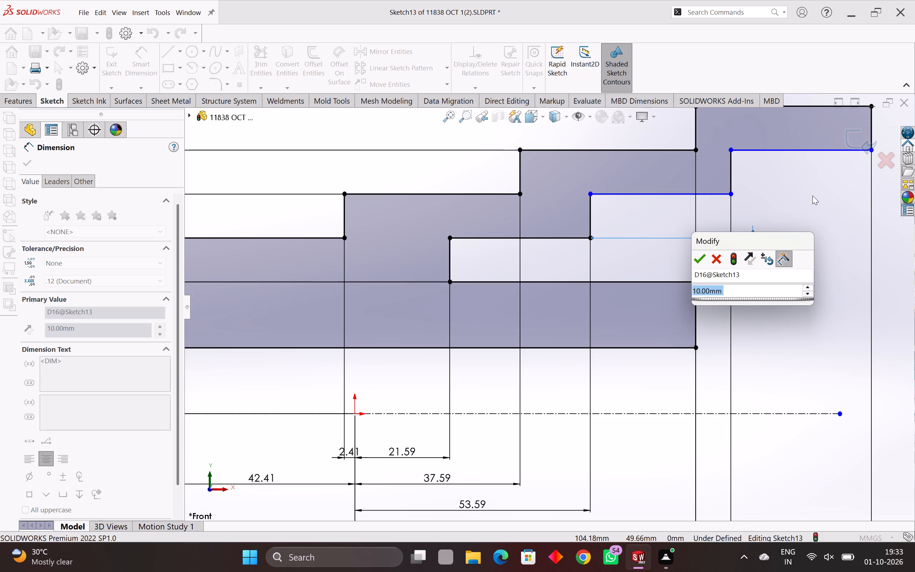
pyautogui.click(701, 253)
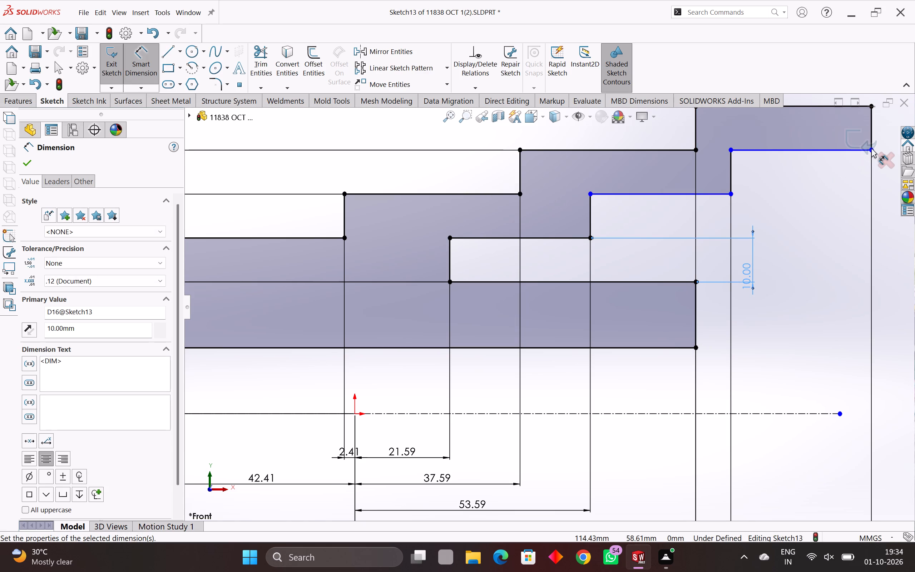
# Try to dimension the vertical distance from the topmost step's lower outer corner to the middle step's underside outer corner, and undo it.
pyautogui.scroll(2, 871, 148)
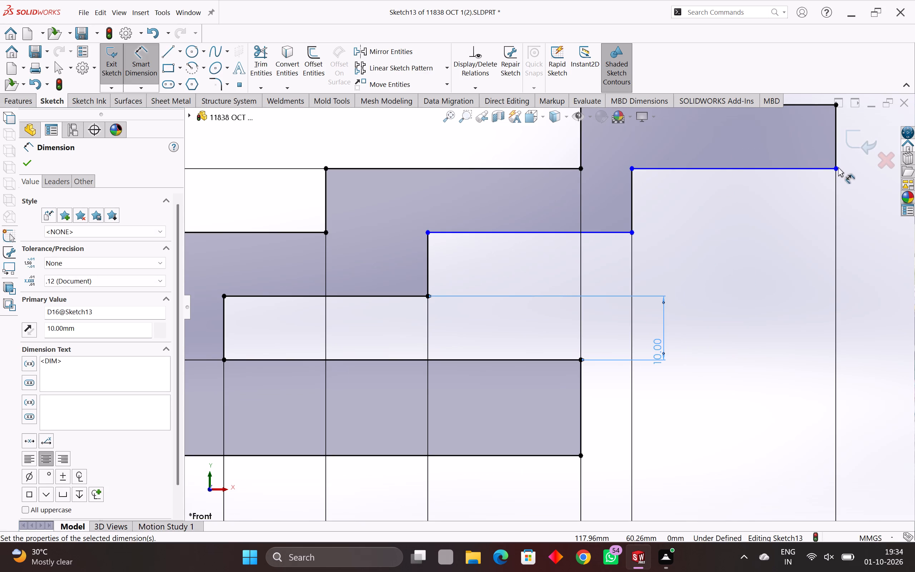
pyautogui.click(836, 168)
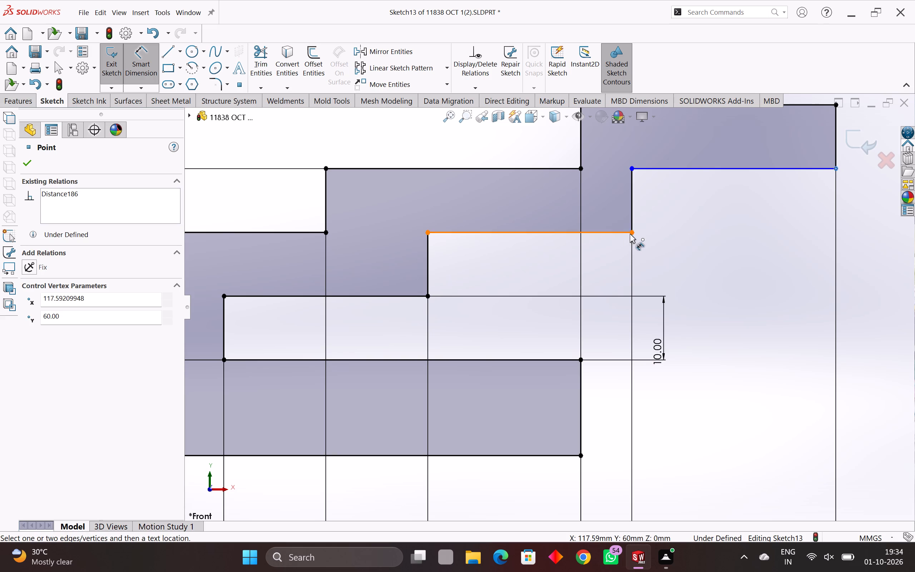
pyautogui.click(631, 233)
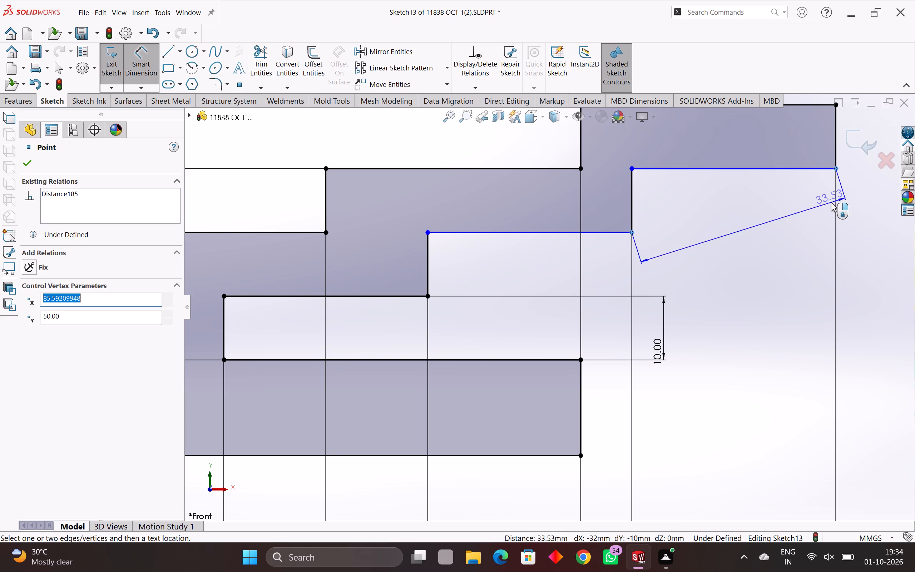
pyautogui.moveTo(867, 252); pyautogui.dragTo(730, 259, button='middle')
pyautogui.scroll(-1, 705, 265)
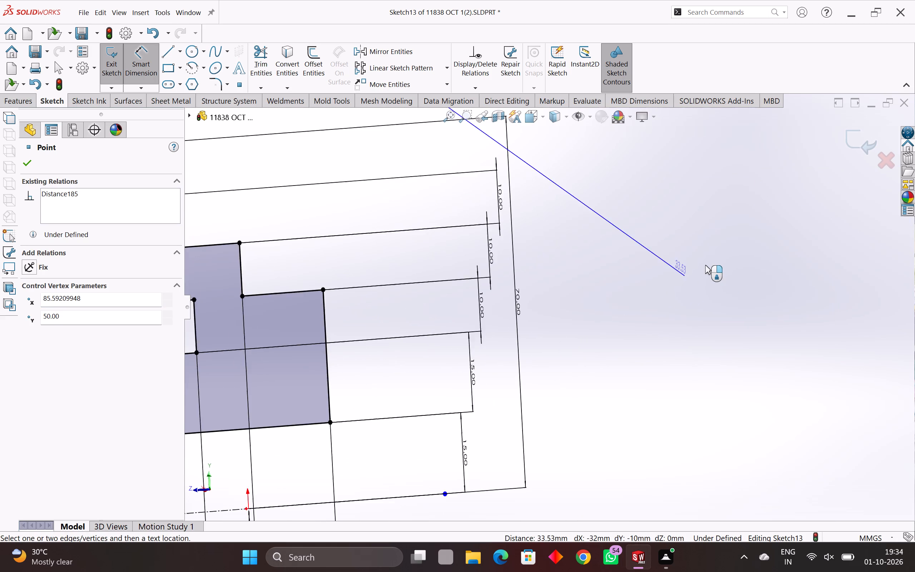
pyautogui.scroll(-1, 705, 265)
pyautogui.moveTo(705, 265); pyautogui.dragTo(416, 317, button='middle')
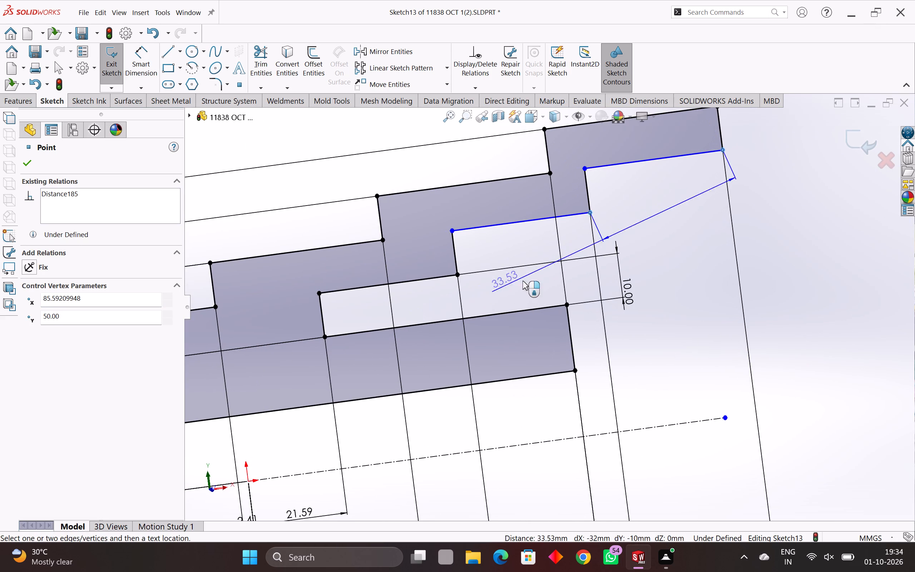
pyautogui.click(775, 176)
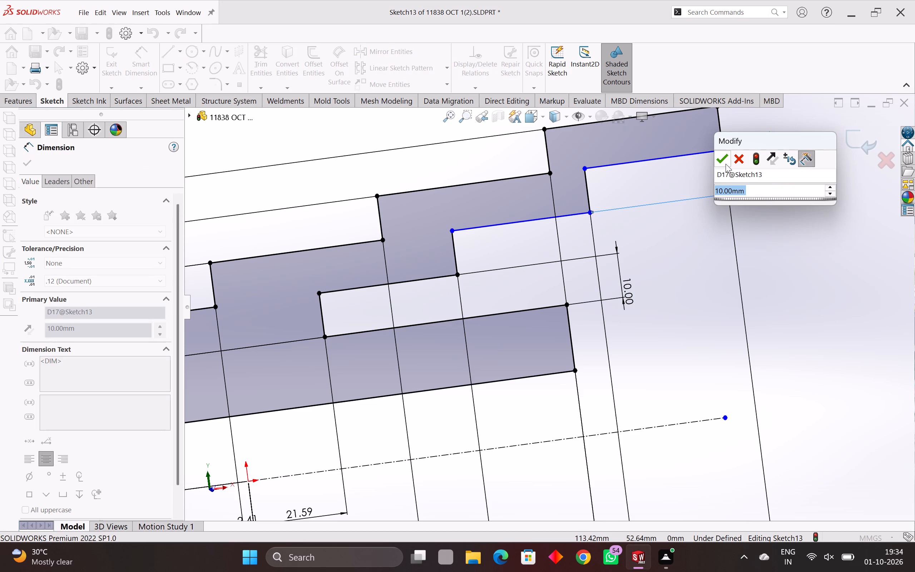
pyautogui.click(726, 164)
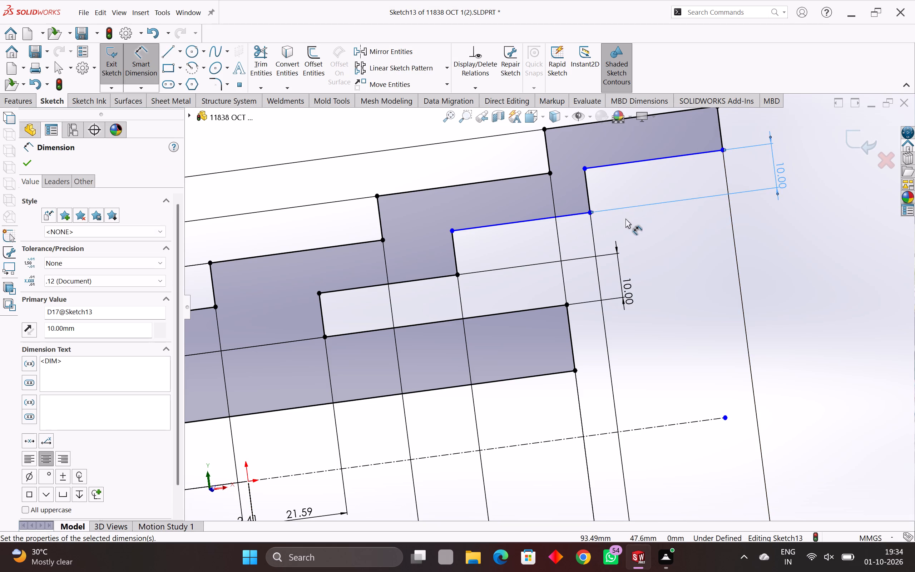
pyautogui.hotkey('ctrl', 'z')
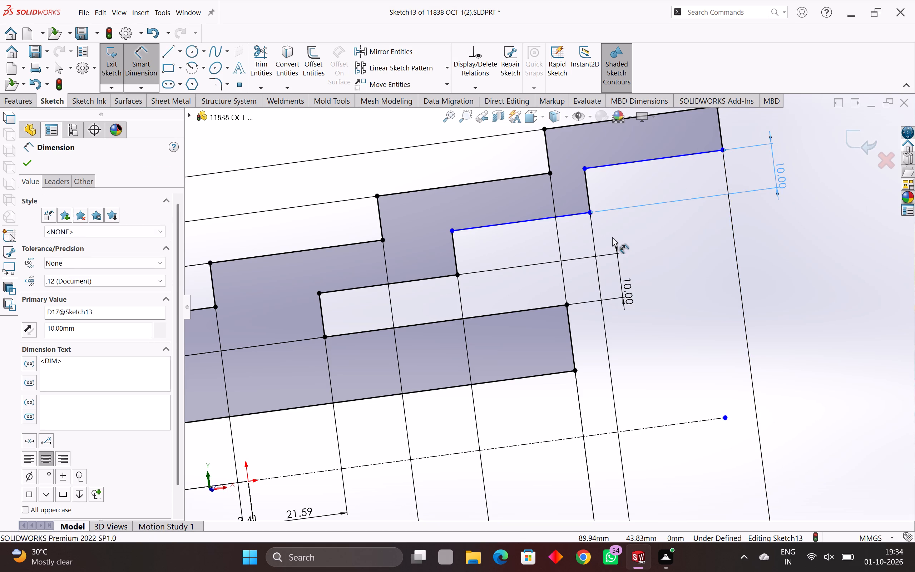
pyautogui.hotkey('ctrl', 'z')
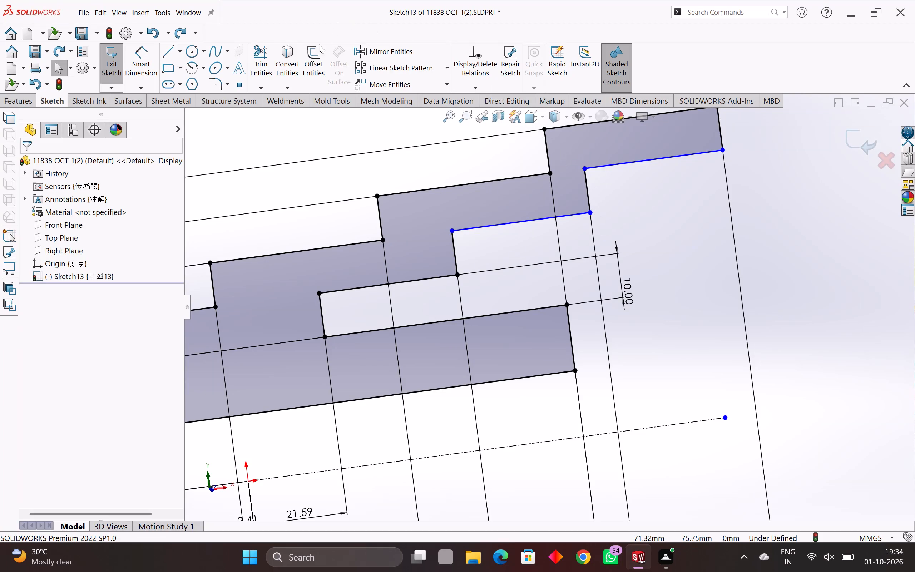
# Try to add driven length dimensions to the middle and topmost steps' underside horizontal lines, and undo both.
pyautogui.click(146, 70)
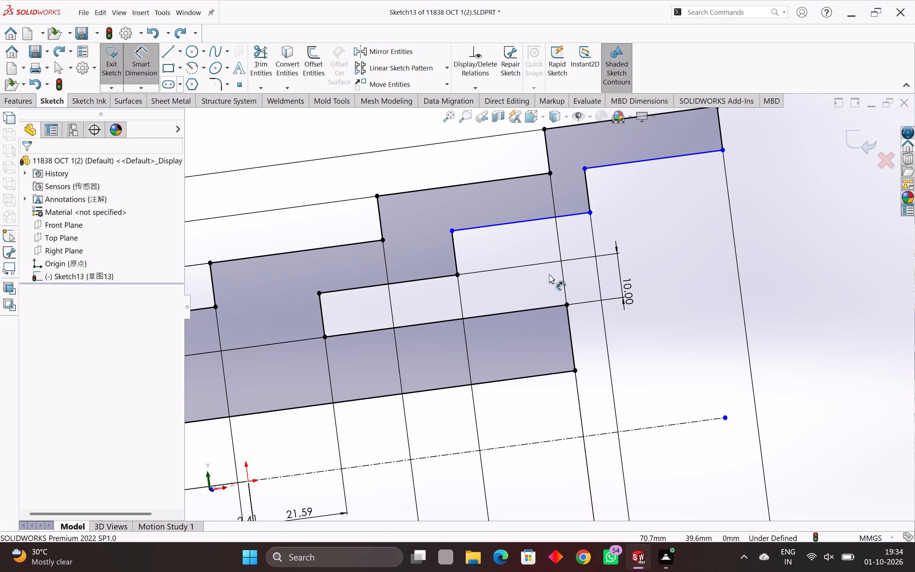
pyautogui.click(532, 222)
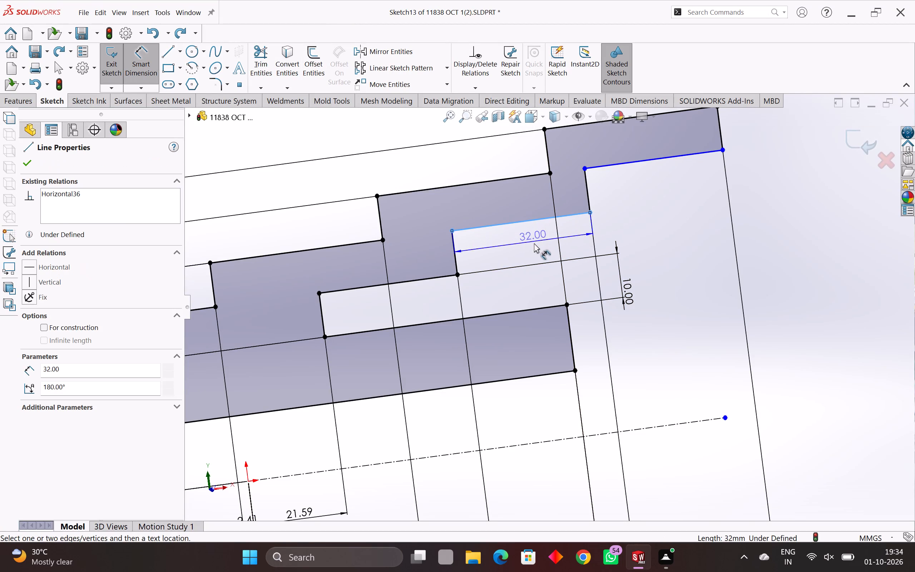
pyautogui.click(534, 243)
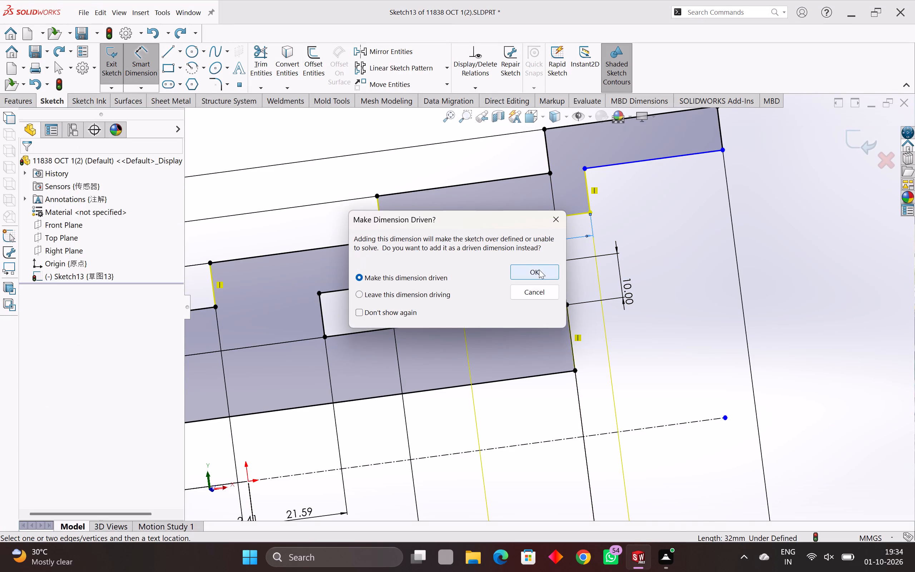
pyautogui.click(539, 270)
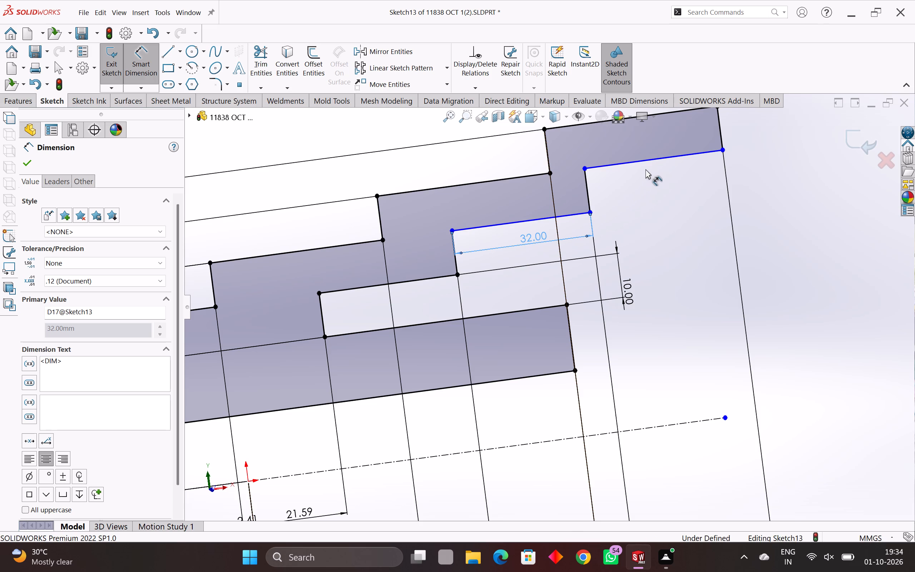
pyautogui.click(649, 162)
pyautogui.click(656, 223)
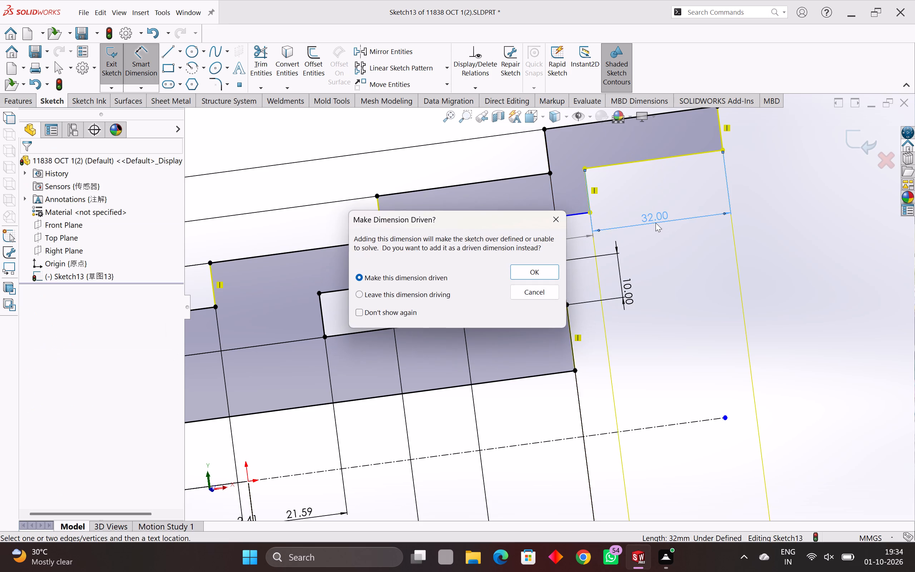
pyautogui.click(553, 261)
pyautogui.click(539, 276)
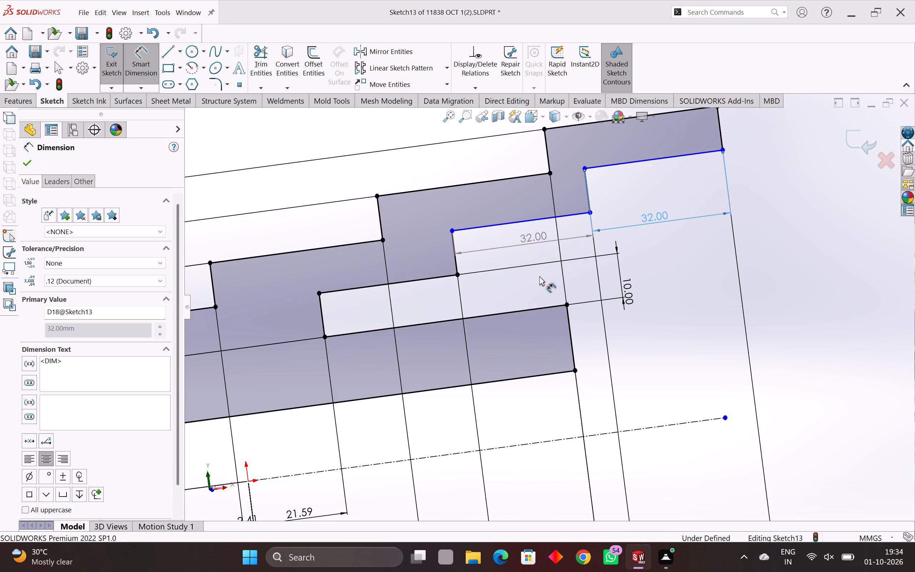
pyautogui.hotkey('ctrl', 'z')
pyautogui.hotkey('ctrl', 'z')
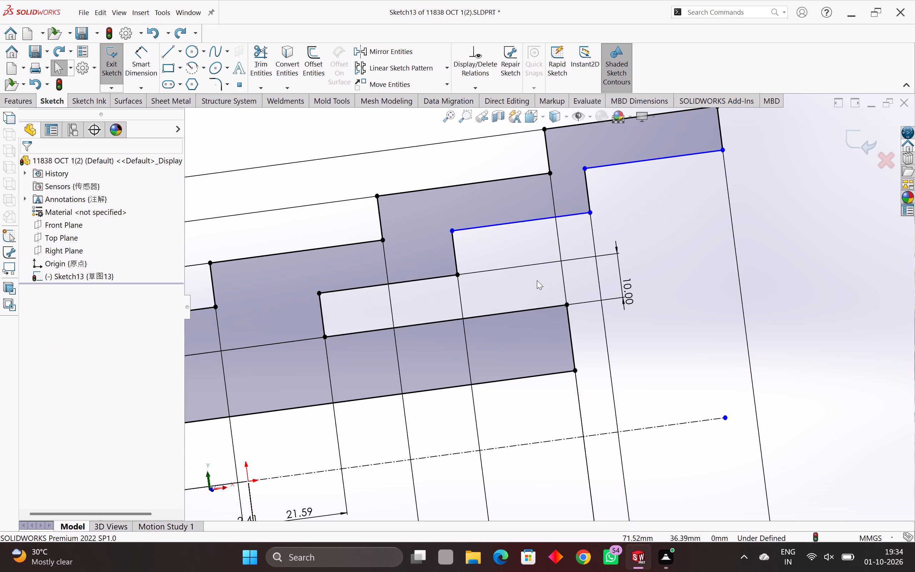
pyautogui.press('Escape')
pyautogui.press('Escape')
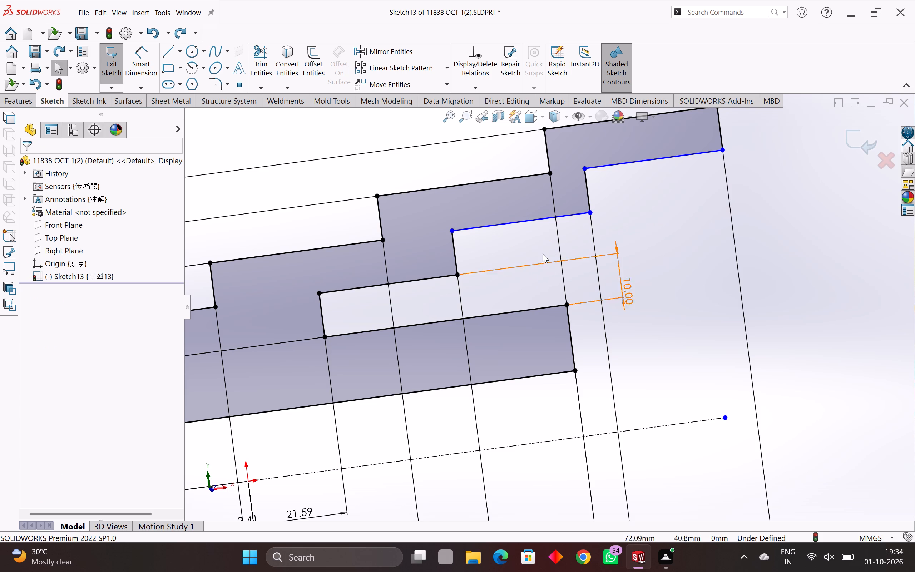
# Dimension the distance from the topmost step's underside line to the centerline, placing it beyond the profile's outer end.
pyautogui.scroll(1, 577, 224)
pyautogui.scroll(1, 551, 182)
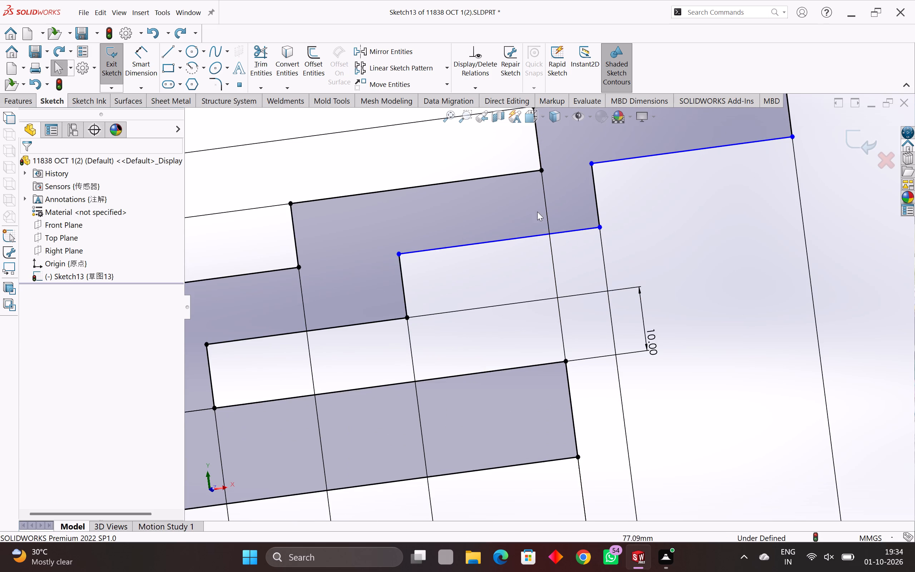
pyautogui.scroll(-1, 510, 330)
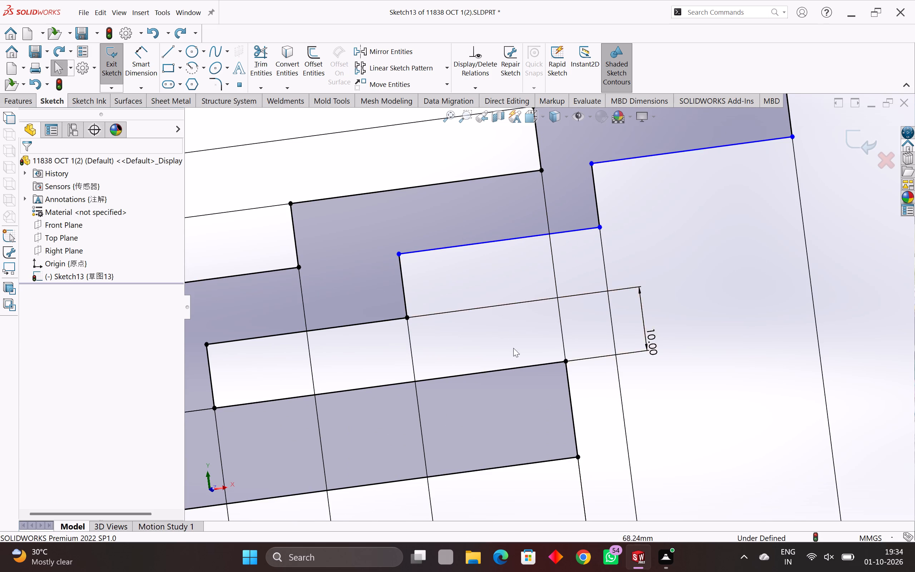
pyautogui.scroll(-1, 513, 348)
pyautogui.scroll(-4, 516, 392)
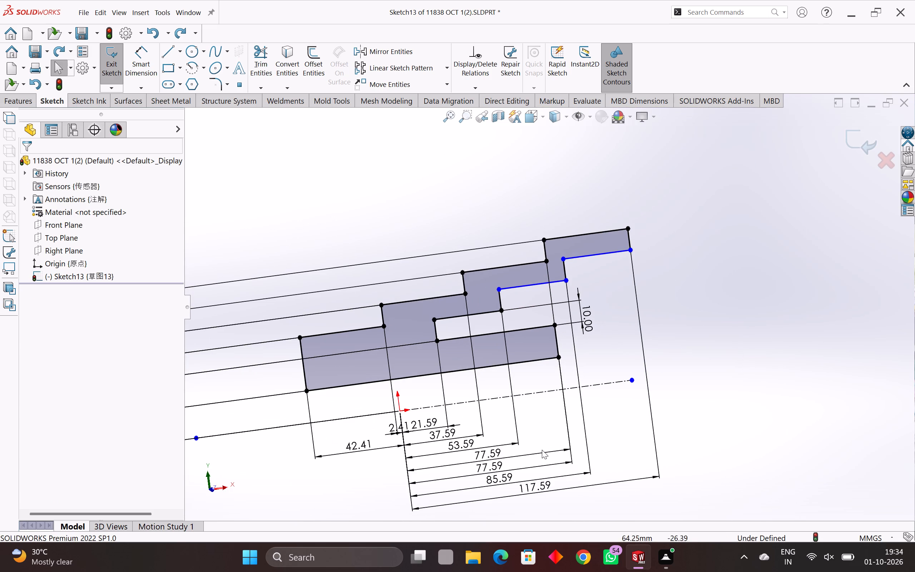
pyautogui.scroll(2, 573, 397)
pyautogui.scroll(2, 637, 290)
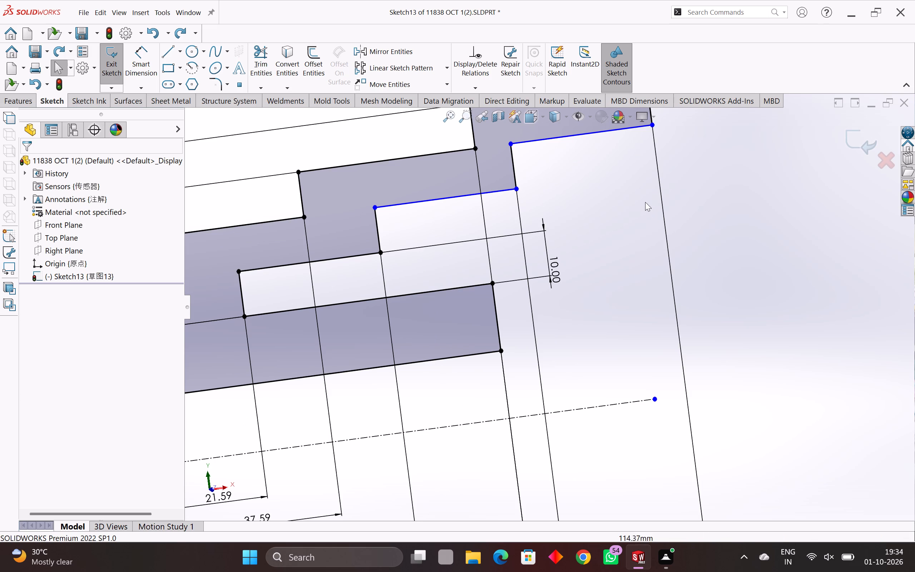
pyautogui.scroll(-1, 643, 203)
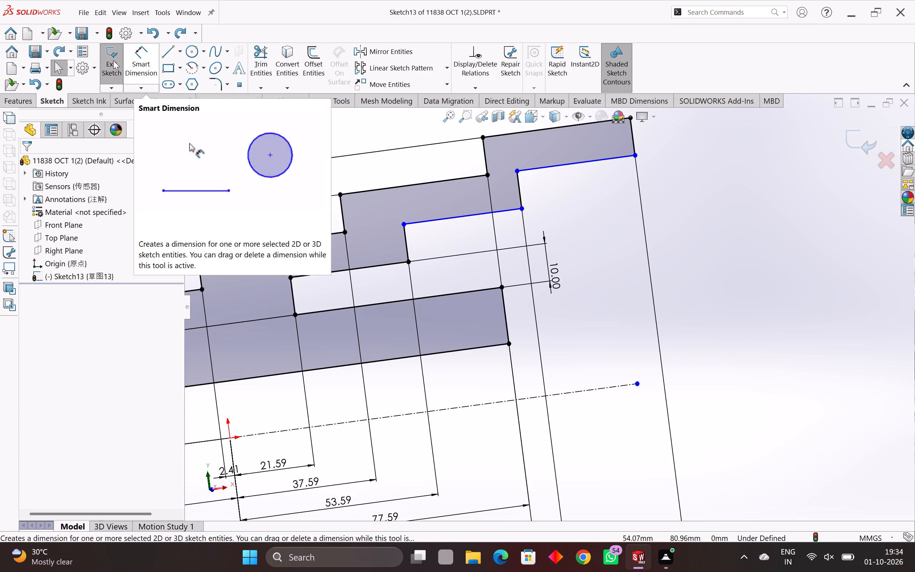
pyautogui.click(151, 56)
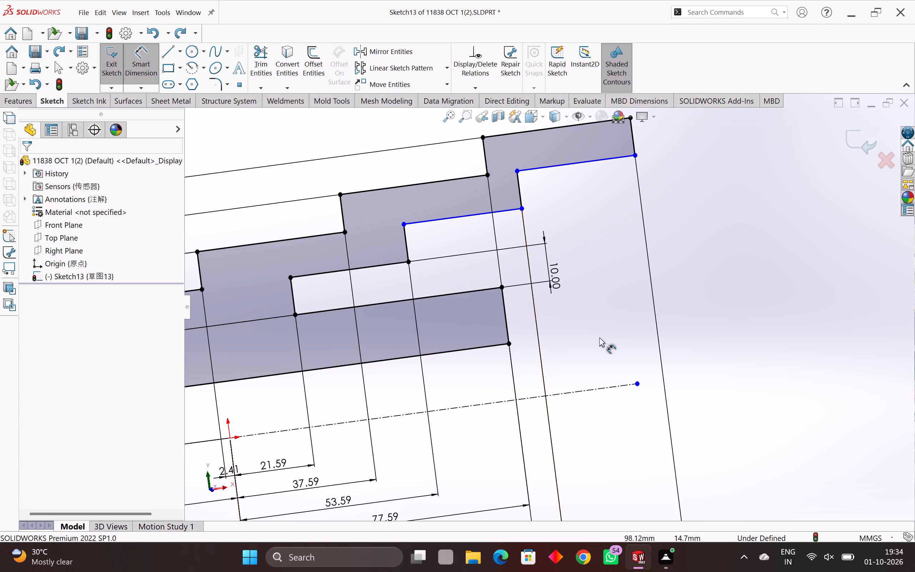
pyautogui.click(602, 162)
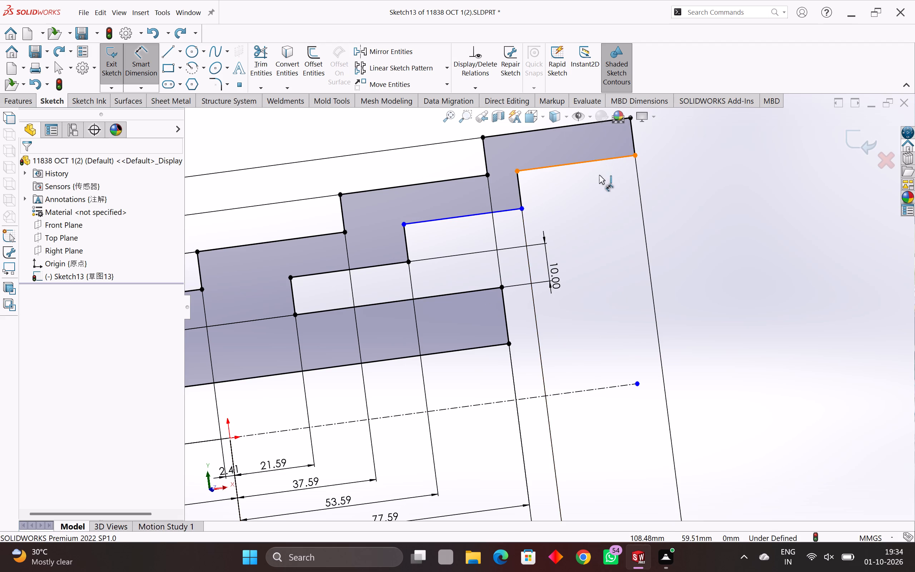
pyautogui.click(600, 388)
pyautogui.click(713, 333)
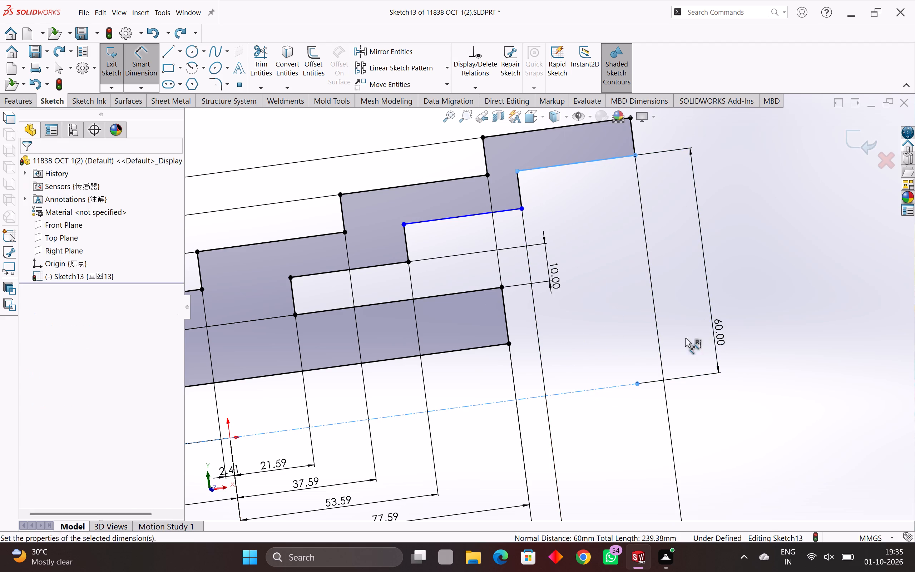
pyautogui.click(663, 321)
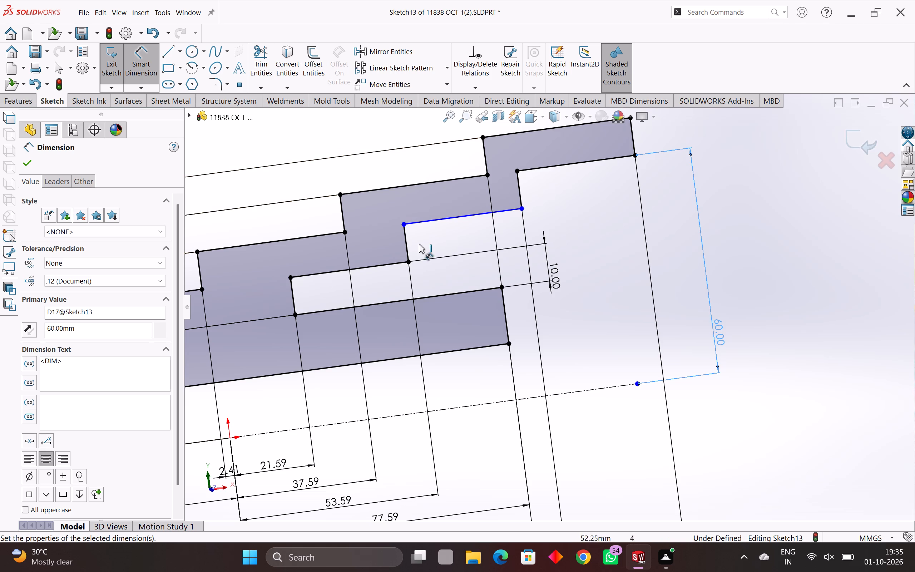
# Dimension the distance from the middle step's underside line to the centerline, then exit Sketch13 keeping the changes.
pyautogui.click(461, 218)
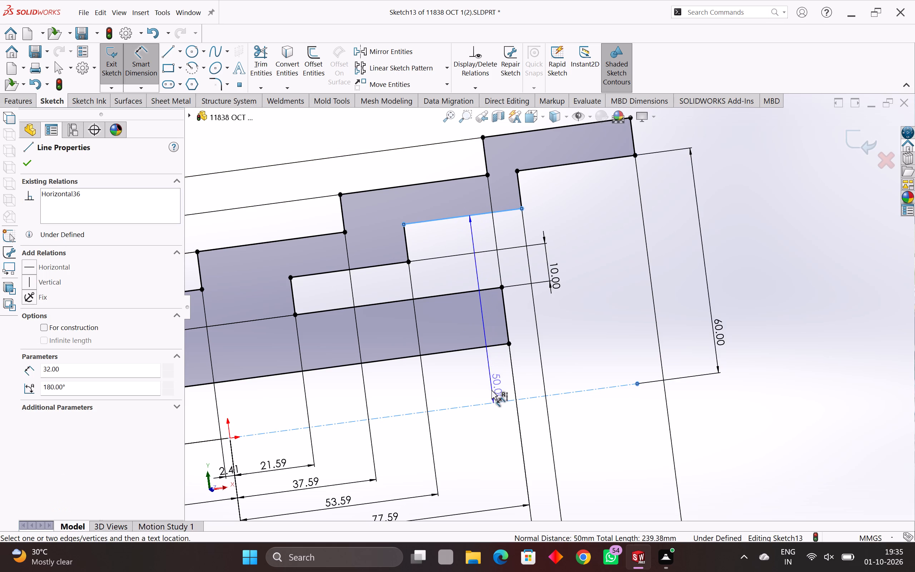
pyautogui.click(588, 307)
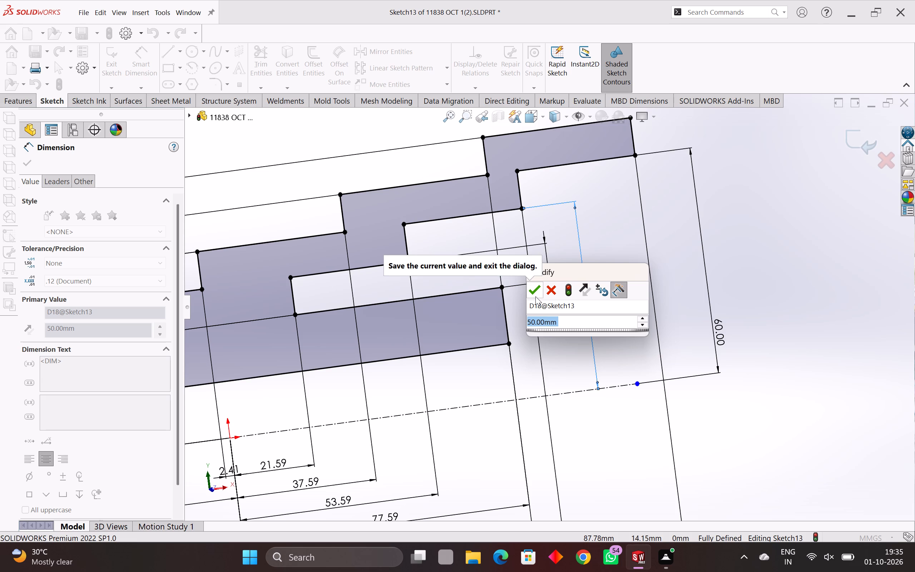
pyautogui.click(535, 296)
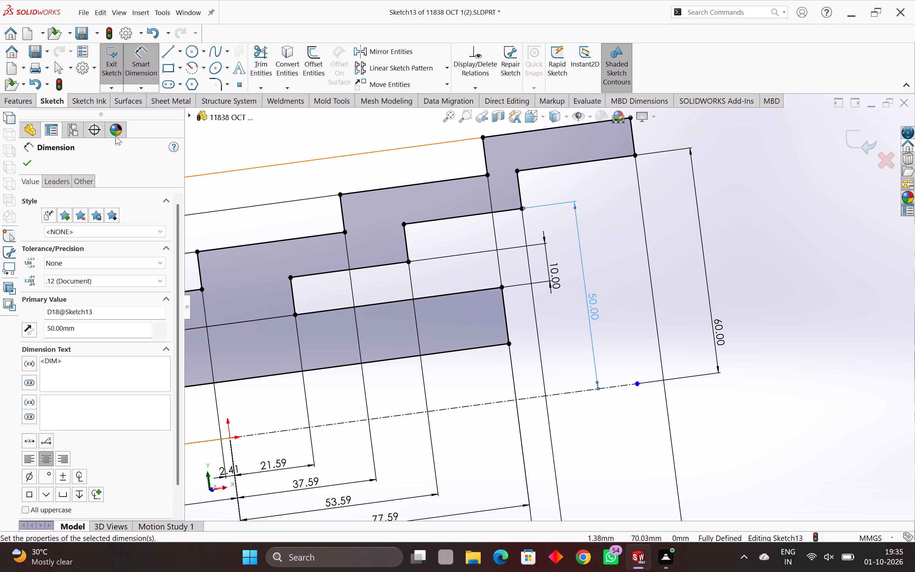
pyautogui.click(28, 162)
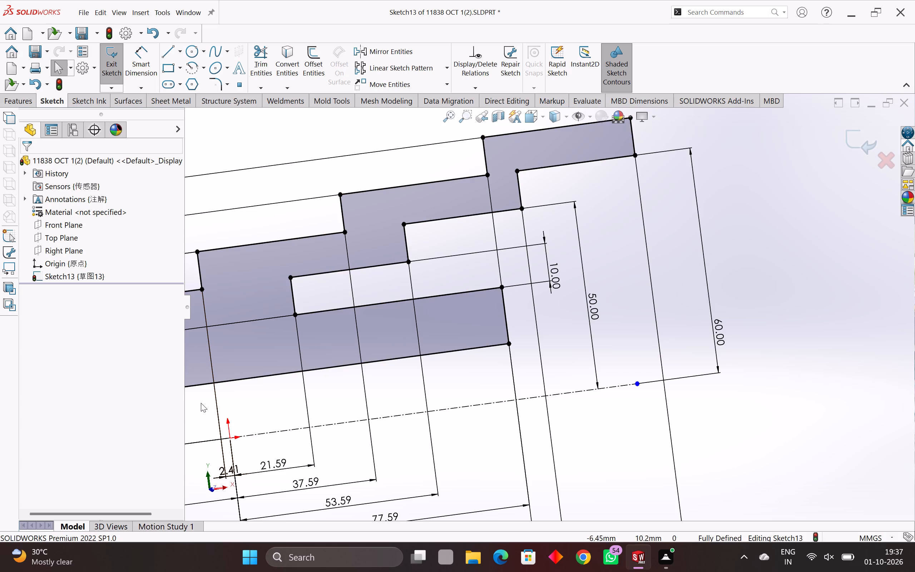
pyautogui.scroll(-2, 197, 327)
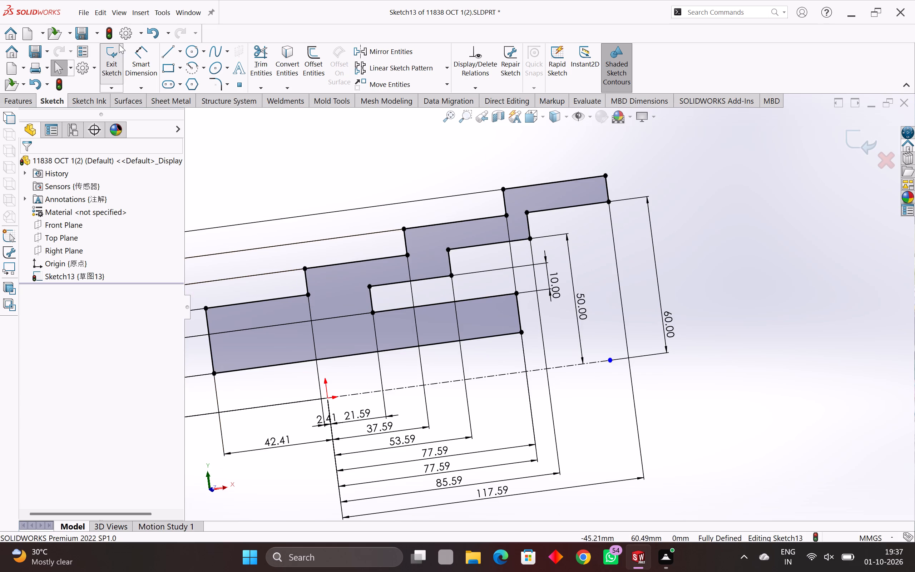
pyautogui.click(110, 62)
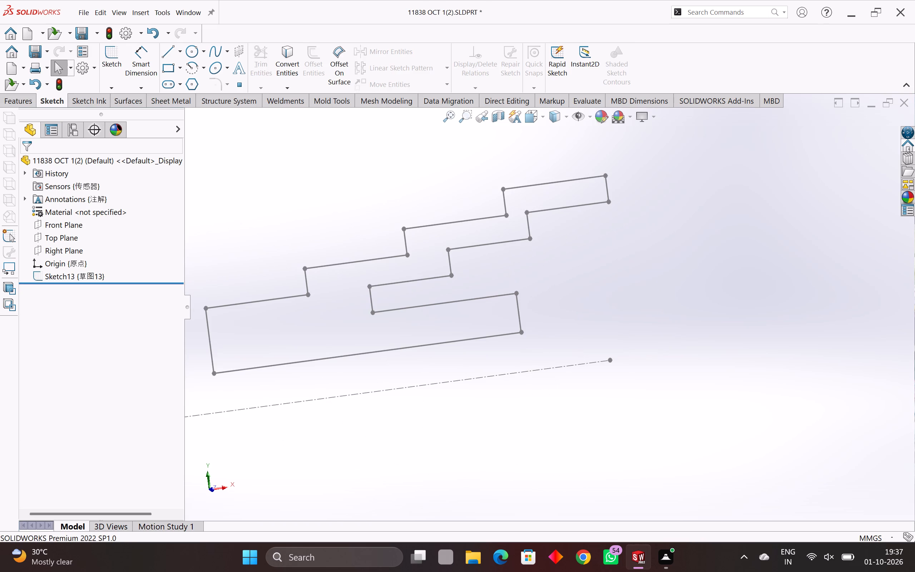
# Revolve the stepped profile of Sketch13 as a solid boss around its centerline, Blind through 360 degrees.
pyautogui.click(23, 96)
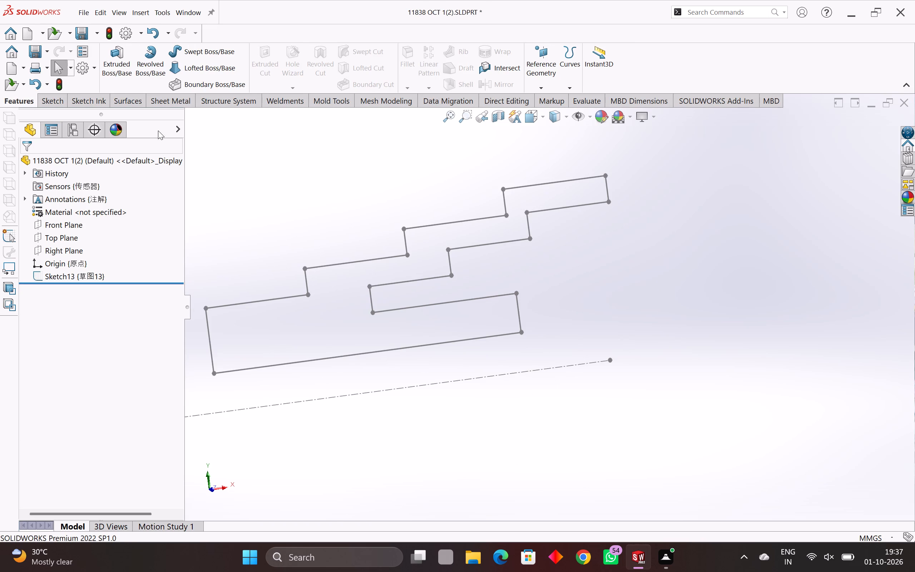
pyautogui.click(151, 54)
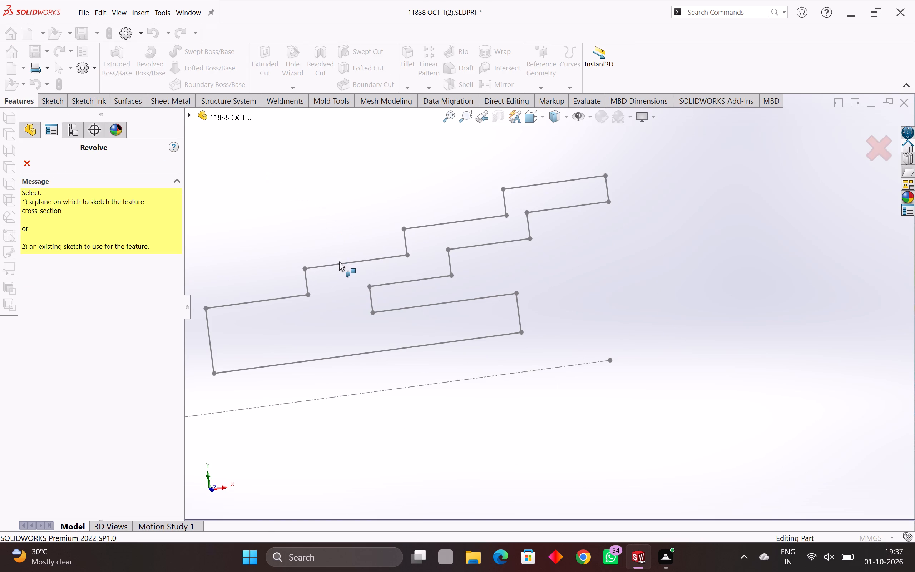
pyautogui.click(339, 264)
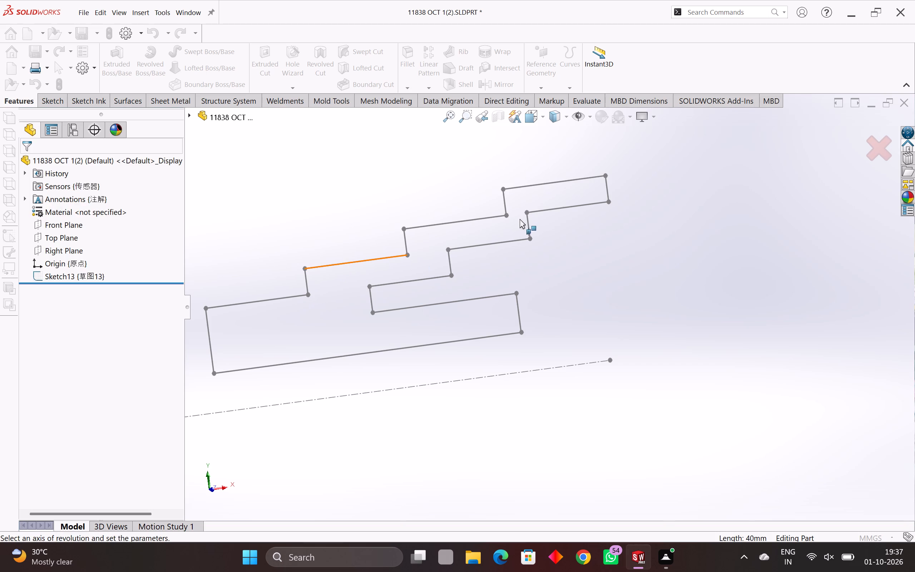
pyautogui.scroll(-2, 540, 297)
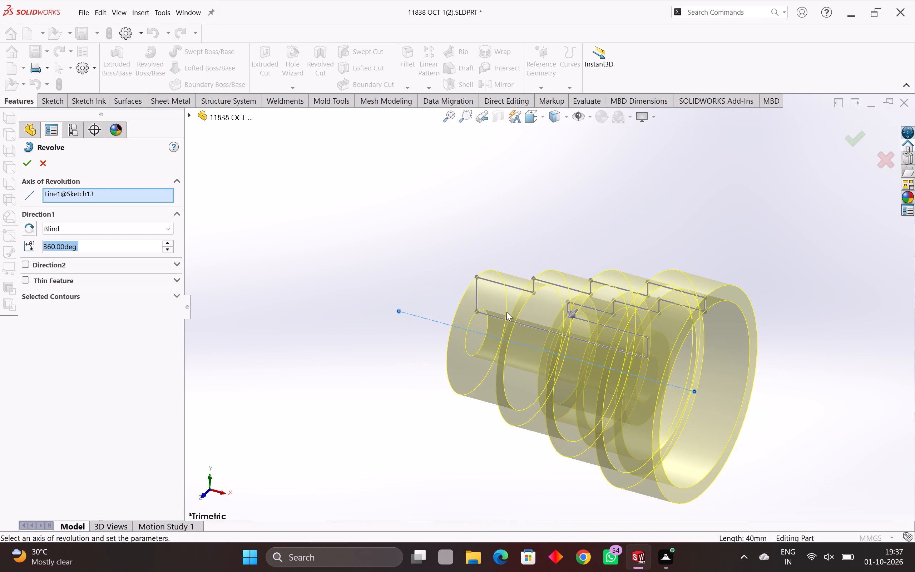
pyautogui.scroll(-1, 597, 346)
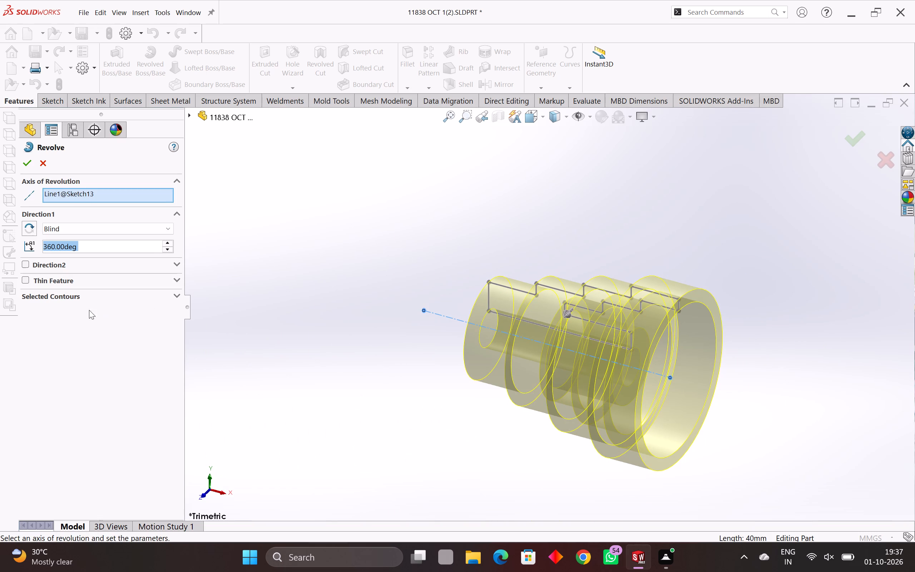
pyautogui.scroll(-1, 497, 305)
pyautogui.moveTo(496, 306); pyautogui.dragTo(401, 273, button='middle')
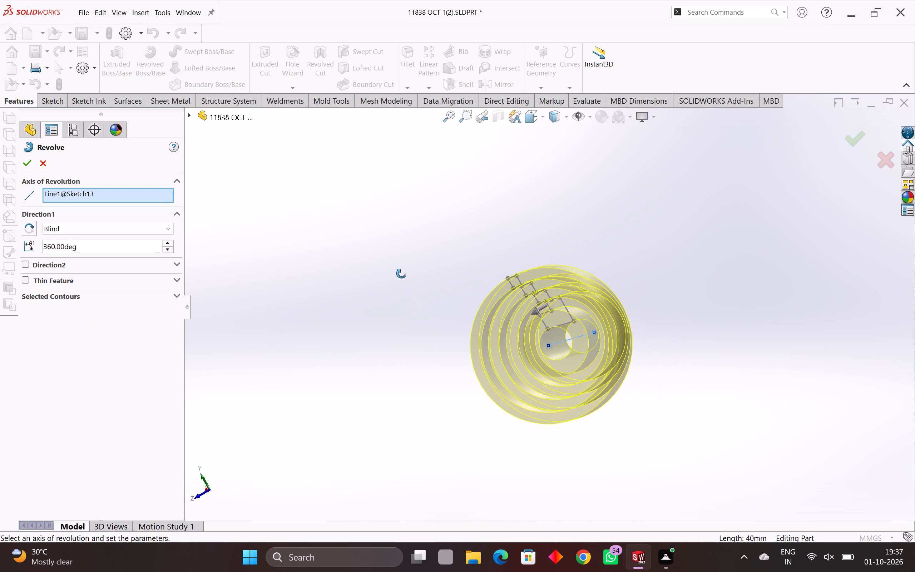
pyautogui.moveTo(401, 273); pyautogui.dragTo(607, 289, button='middle')
pyautogui.click(696, 195)
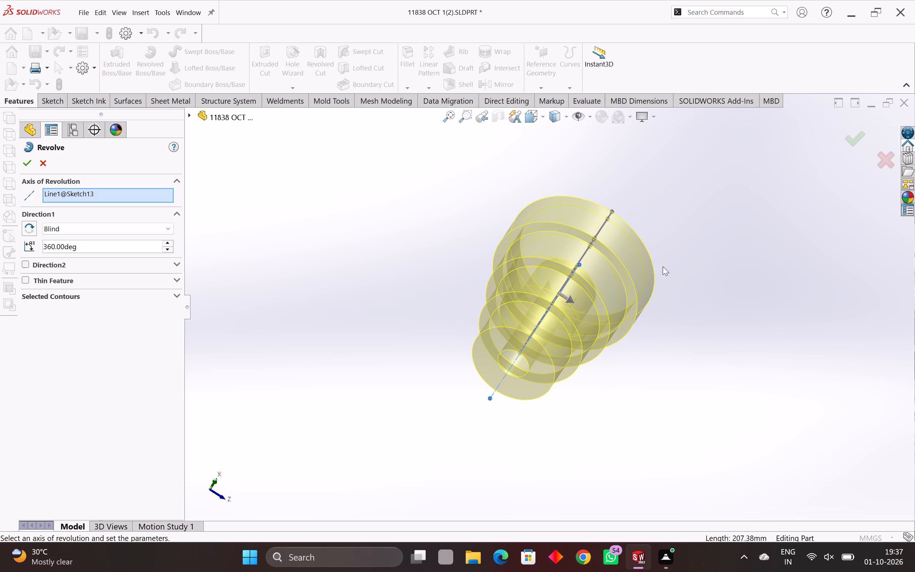
pyautogui.click(550, 342)
pyautogui.press('Return')
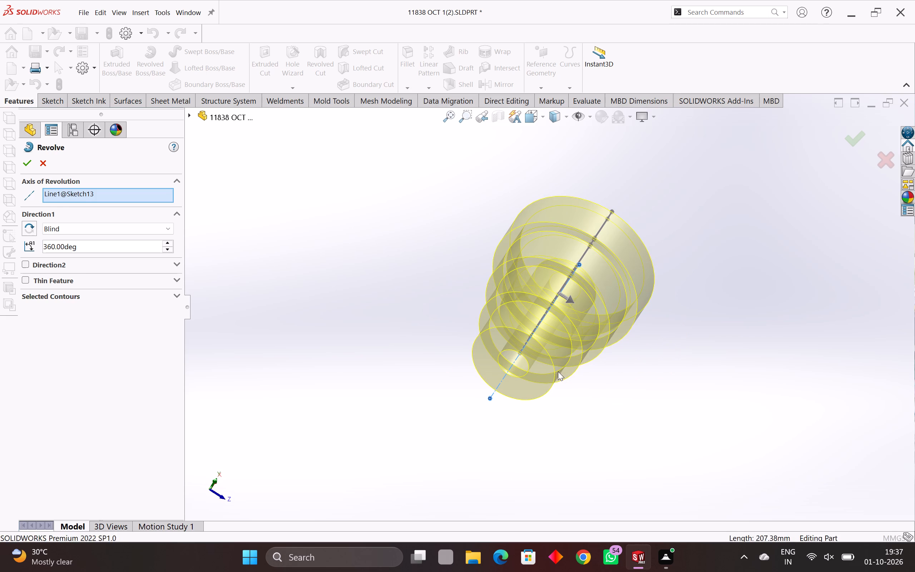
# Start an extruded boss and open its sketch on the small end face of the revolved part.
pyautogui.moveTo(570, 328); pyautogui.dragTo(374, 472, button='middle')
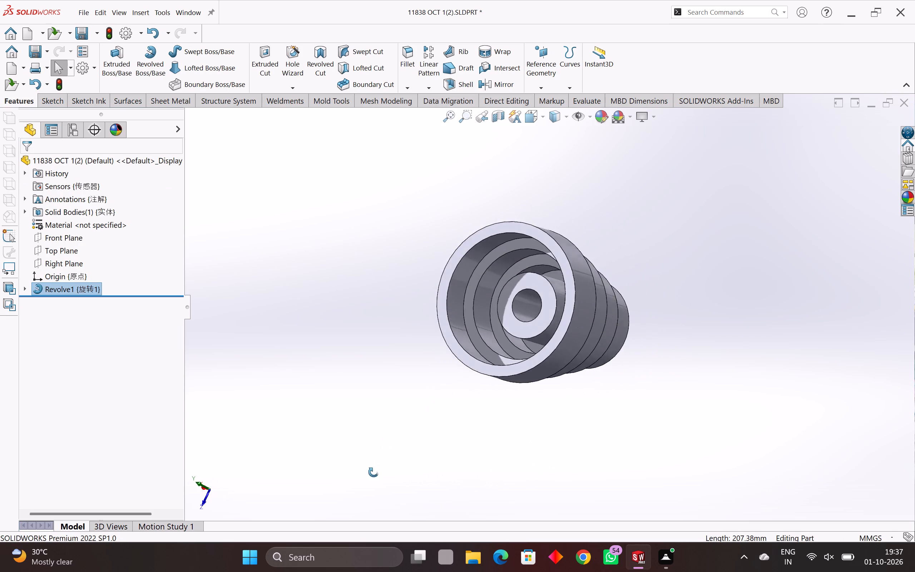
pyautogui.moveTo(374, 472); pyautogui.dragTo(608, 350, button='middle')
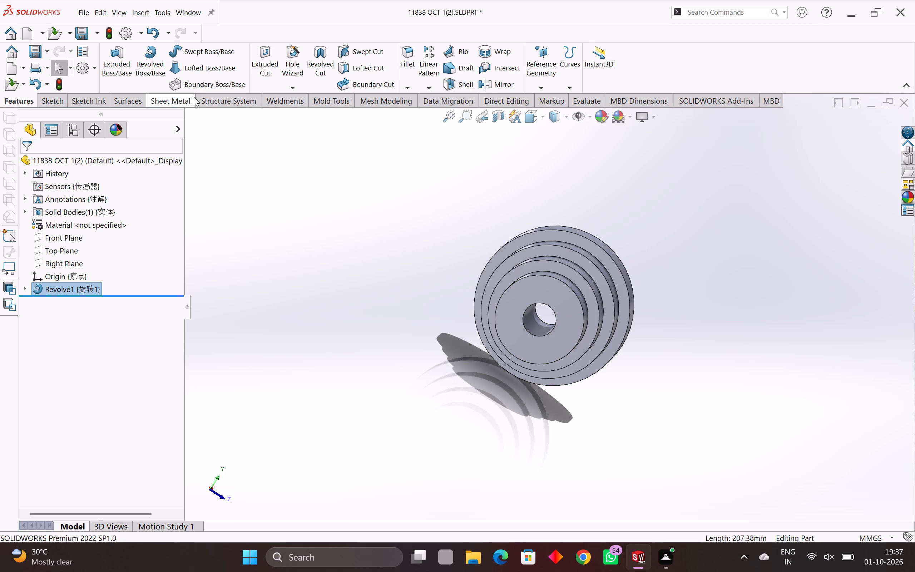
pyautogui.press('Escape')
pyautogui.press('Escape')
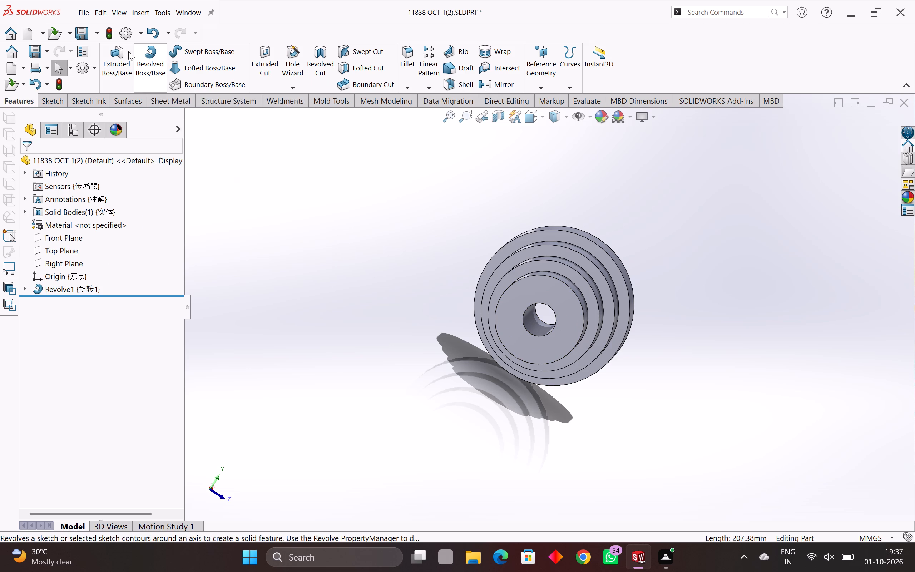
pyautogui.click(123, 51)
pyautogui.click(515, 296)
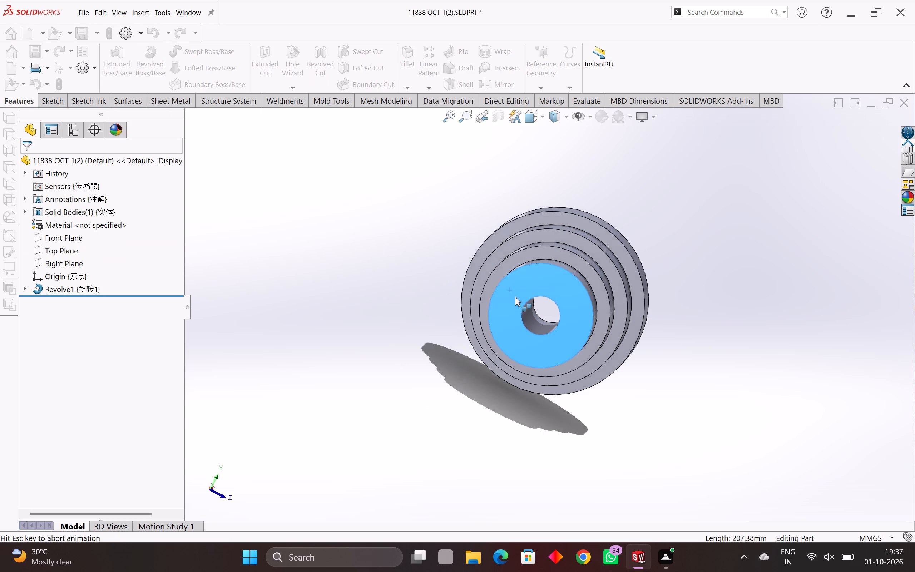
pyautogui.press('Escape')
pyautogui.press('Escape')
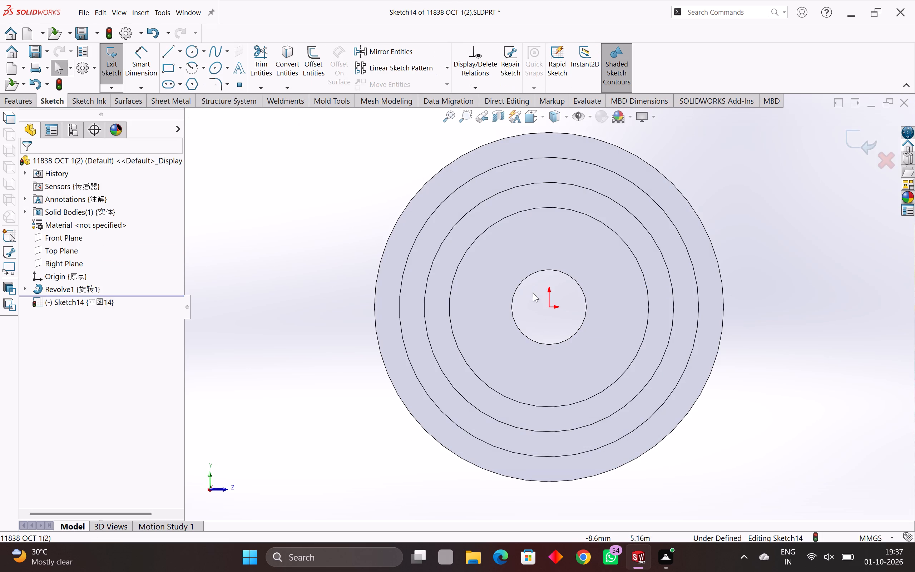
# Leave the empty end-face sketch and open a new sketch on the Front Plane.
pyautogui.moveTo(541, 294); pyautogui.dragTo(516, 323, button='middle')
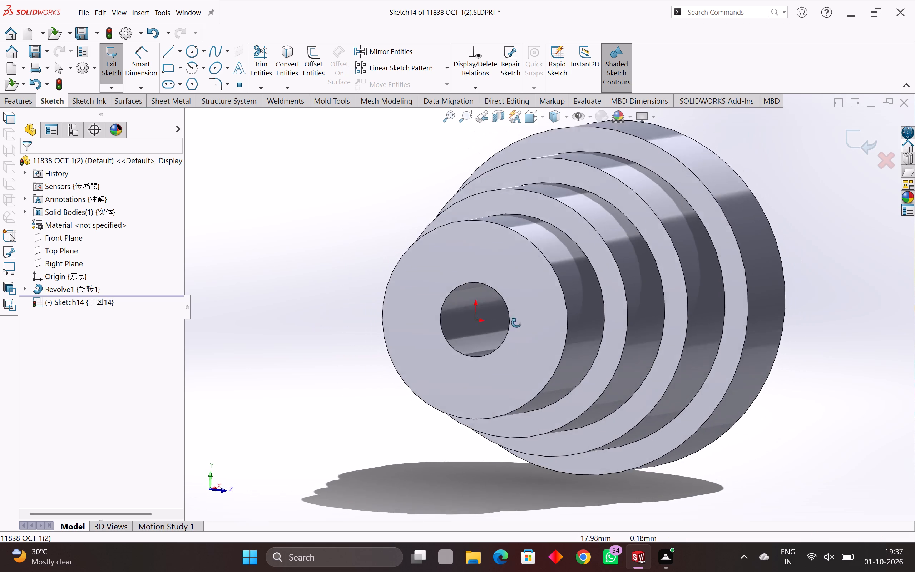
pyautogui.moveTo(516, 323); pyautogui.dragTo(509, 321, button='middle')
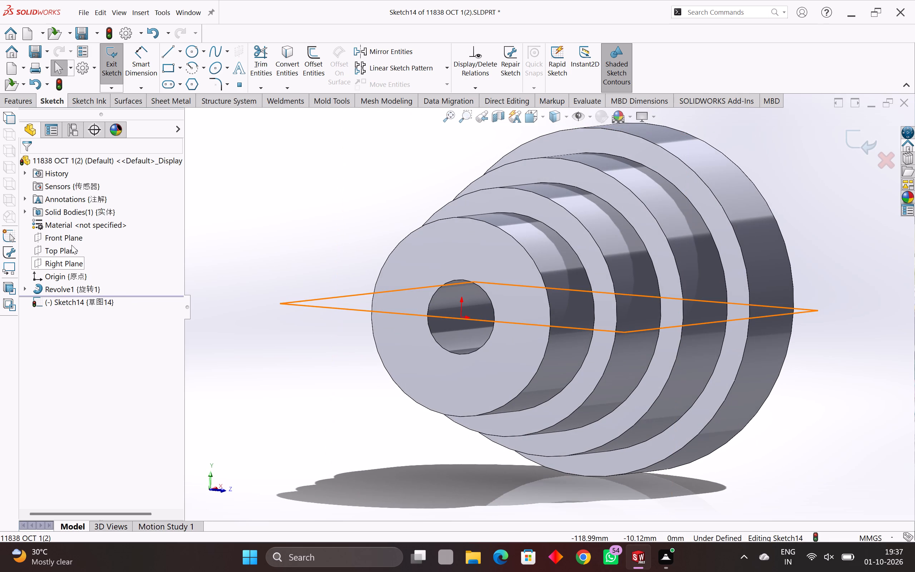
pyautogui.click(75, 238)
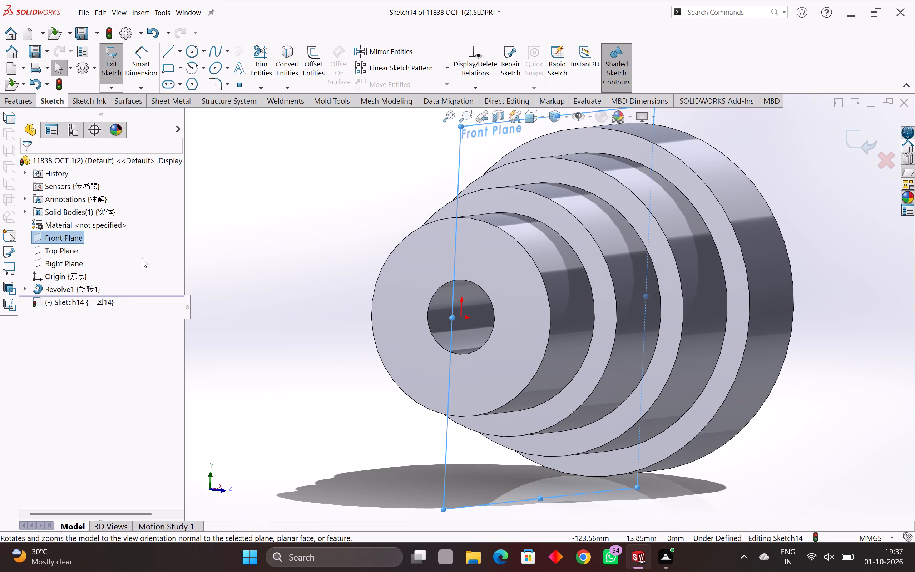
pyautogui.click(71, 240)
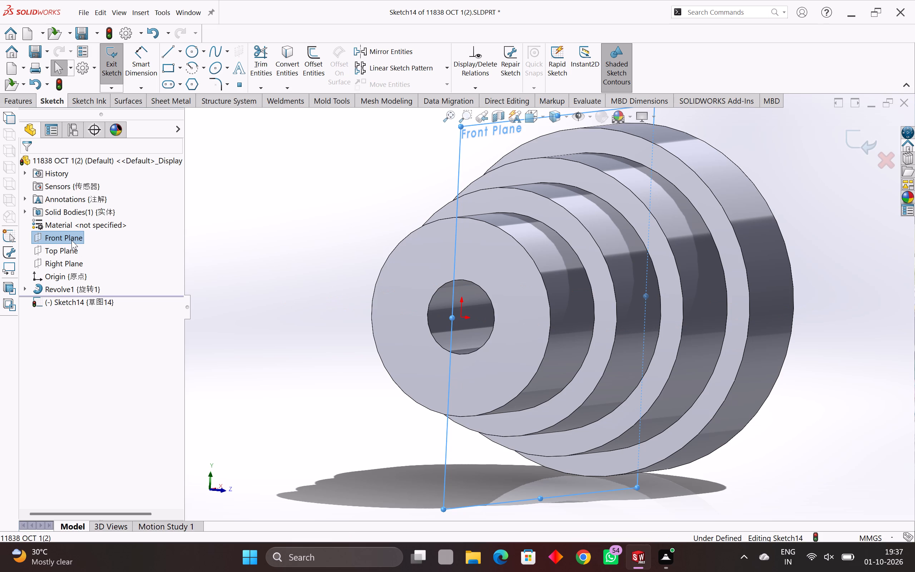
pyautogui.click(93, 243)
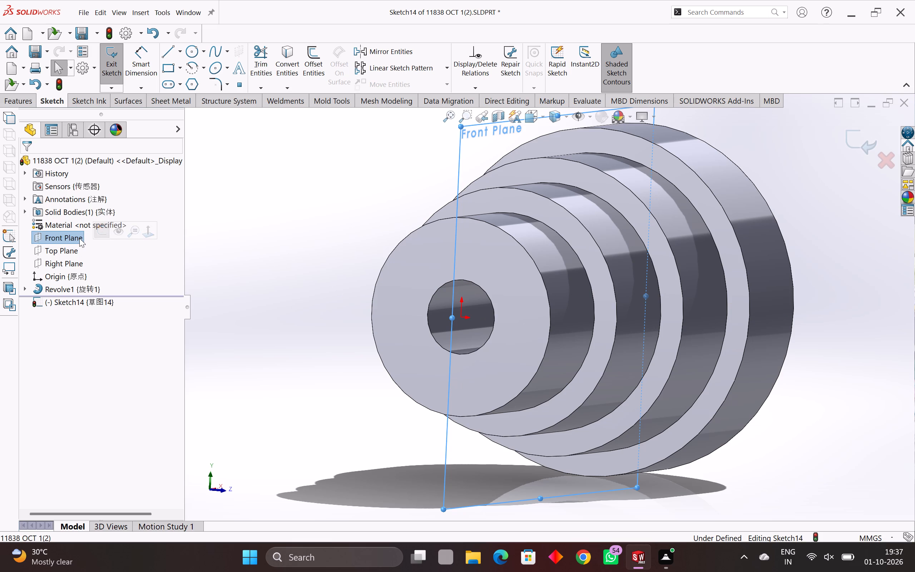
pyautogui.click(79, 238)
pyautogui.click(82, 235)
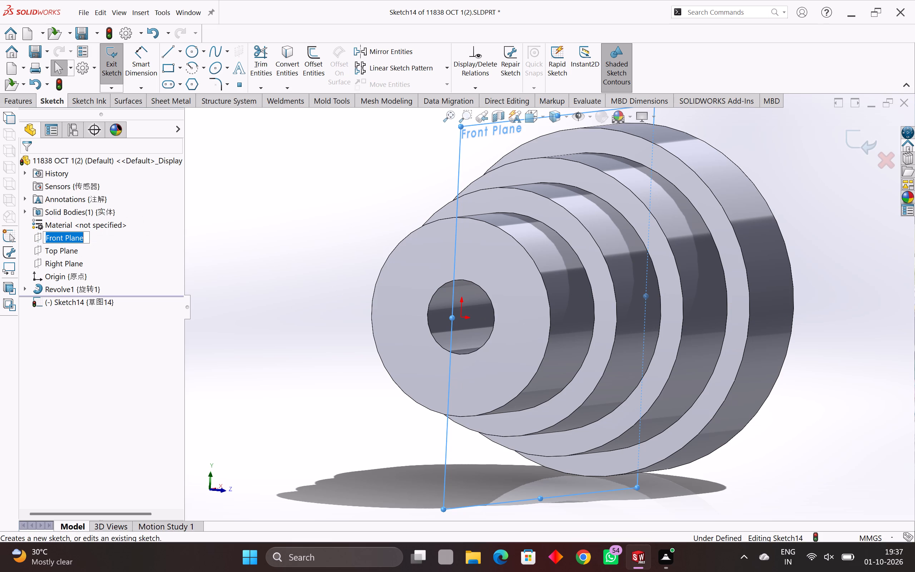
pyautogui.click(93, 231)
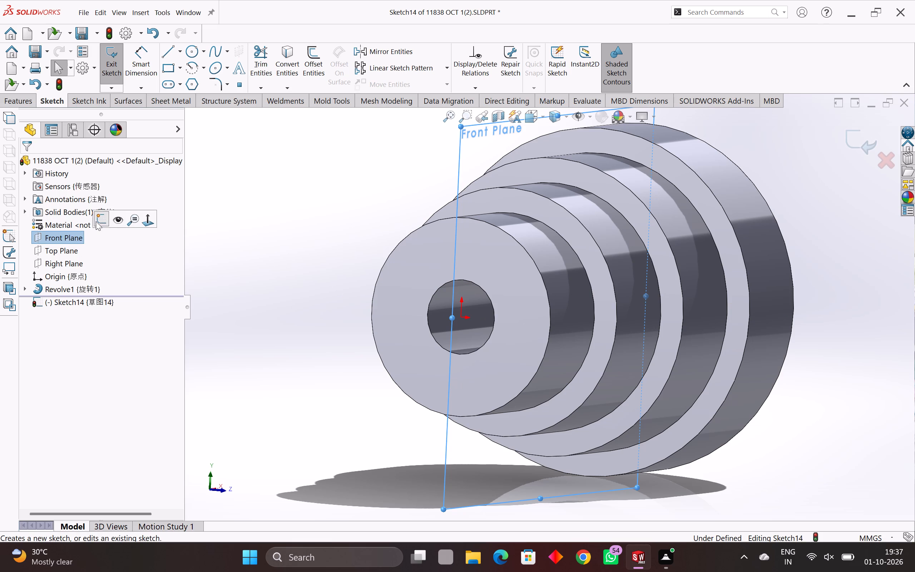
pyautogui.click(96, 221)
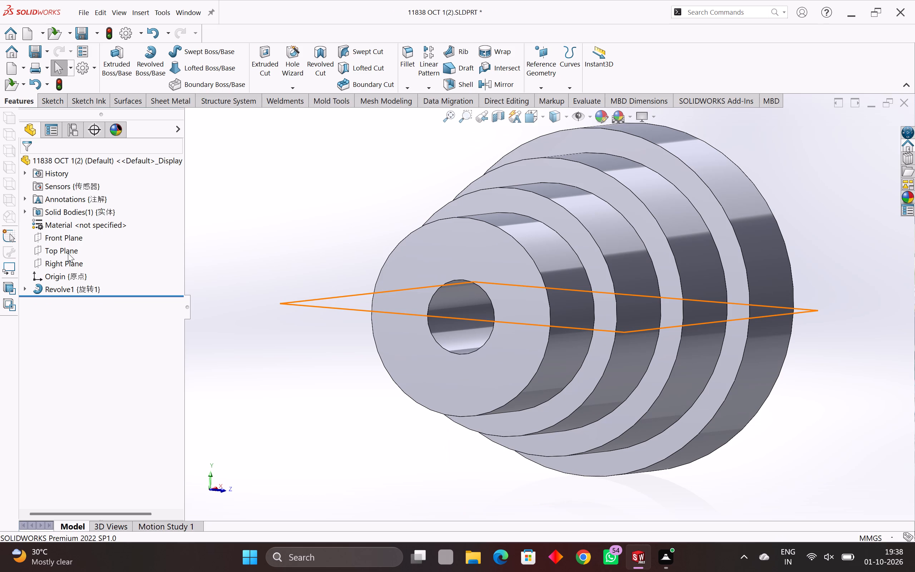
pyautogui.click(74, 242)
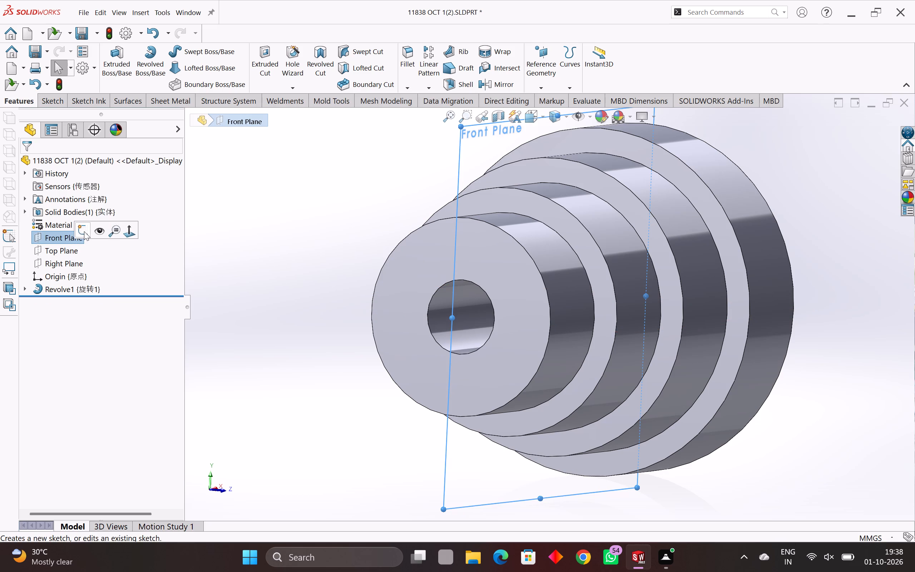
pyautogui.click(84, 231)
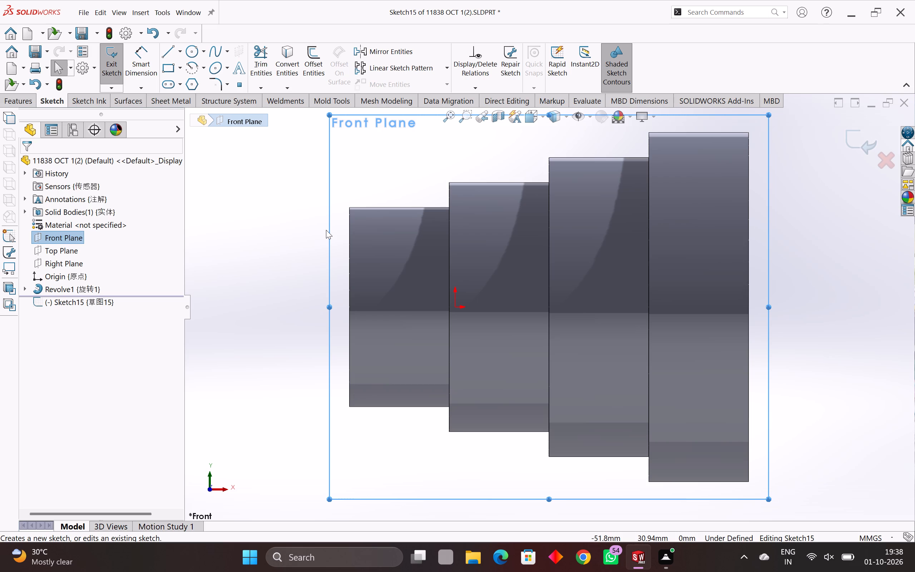
# Examine the revolved stepped part from its small end, open hollow end and outer sides.
pyautogui.scroll(-1, 340, 226)
pyautogui.scroll(-1, 436, 161)
pyautogui.moveTo(468, 195); pyautogui.dragTo(370, 241, button='middle')
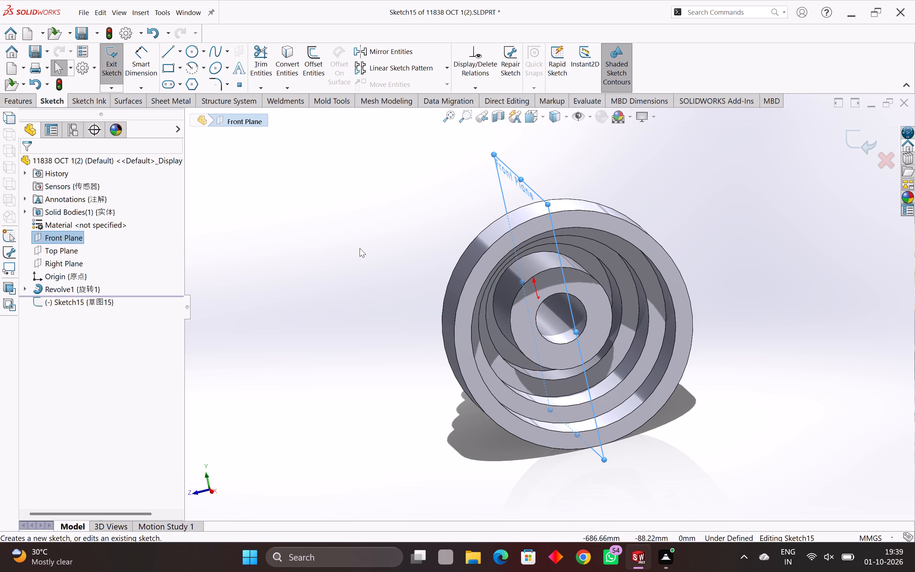
pyautogui.moveTo(360, 248); pyautogui.dragTo(392, 231, button='middle')
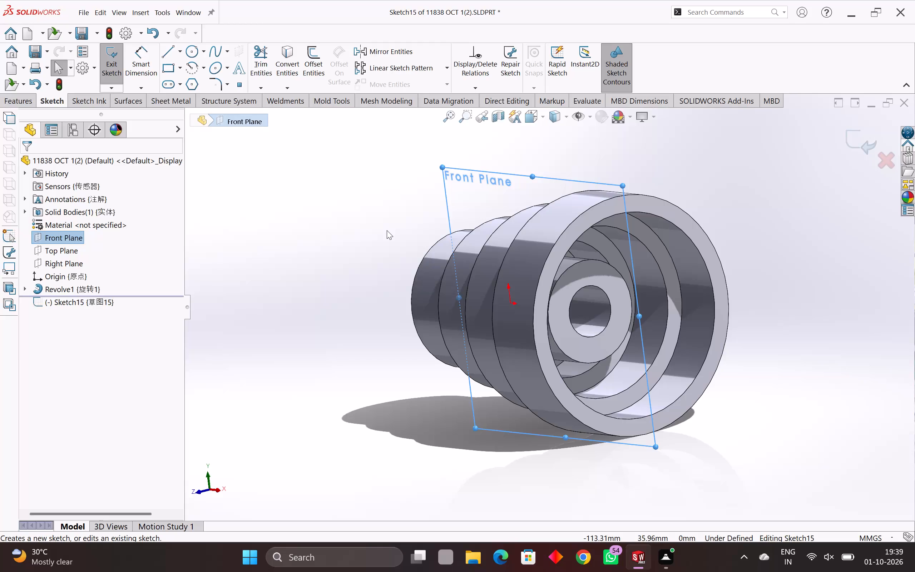
pyautogui.moveTo(387, 230); pyautogui.dragTo(417, 217, button='middle')
pyautogui.moveTo(417, 217); pyautogui.dragTo(573, 234, button='middle')
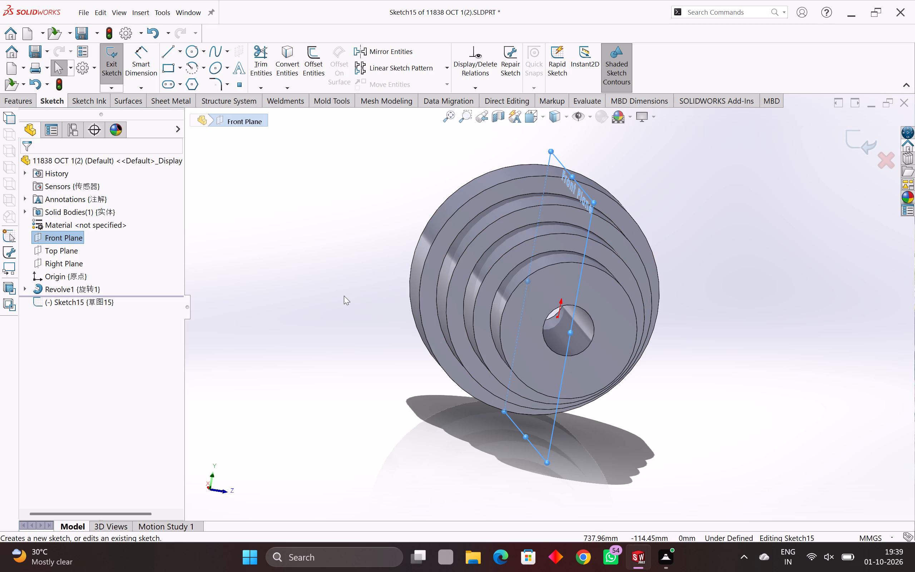
pyautogui.moveTo(338, 298); pyautogui.dragTo(383, 282, button='middle')
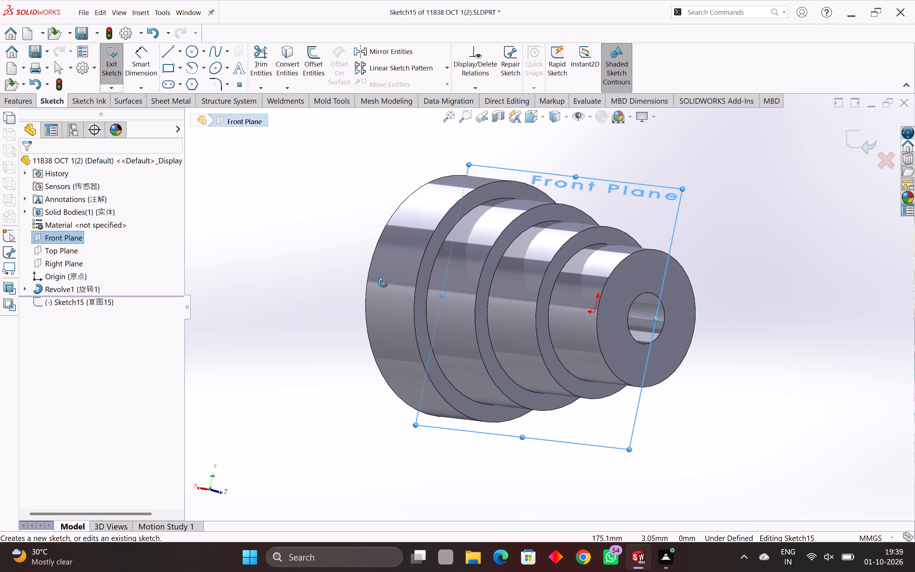
pyautogui.moveTo(383, 282); pyautogui.dragTo(336, 286, button='middle')
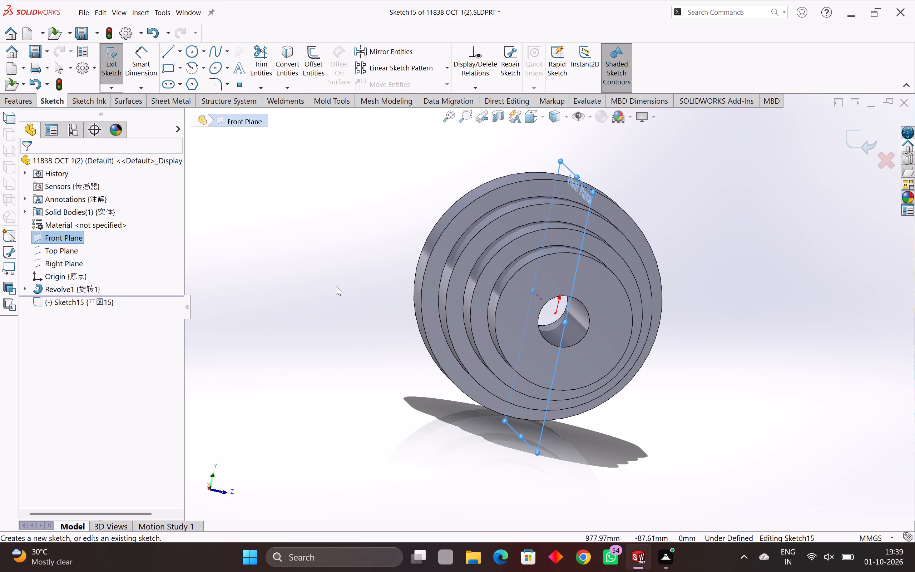
pyautogui.scroll(1, 341, 271)
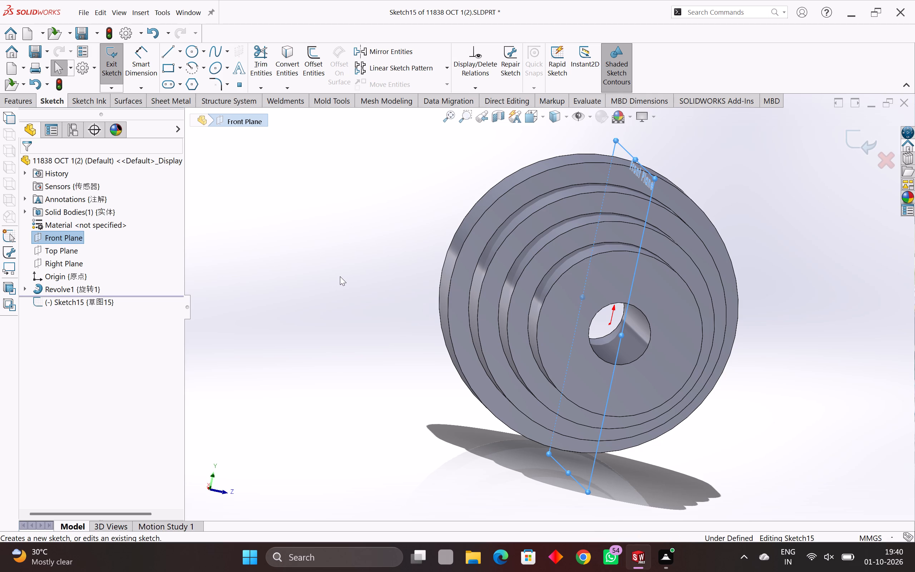
pyautogui.moveTo(332, 286); pyautogui.dragTo(357, 276, button='middle')
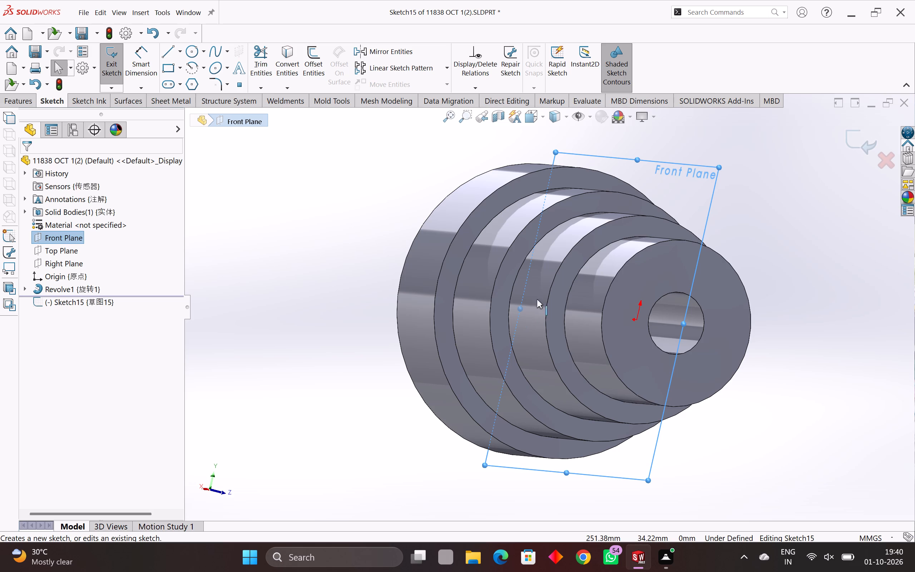
pyautogui.moveTo(631, 273); pyautogui.dragTo(473, 261, button='middle')
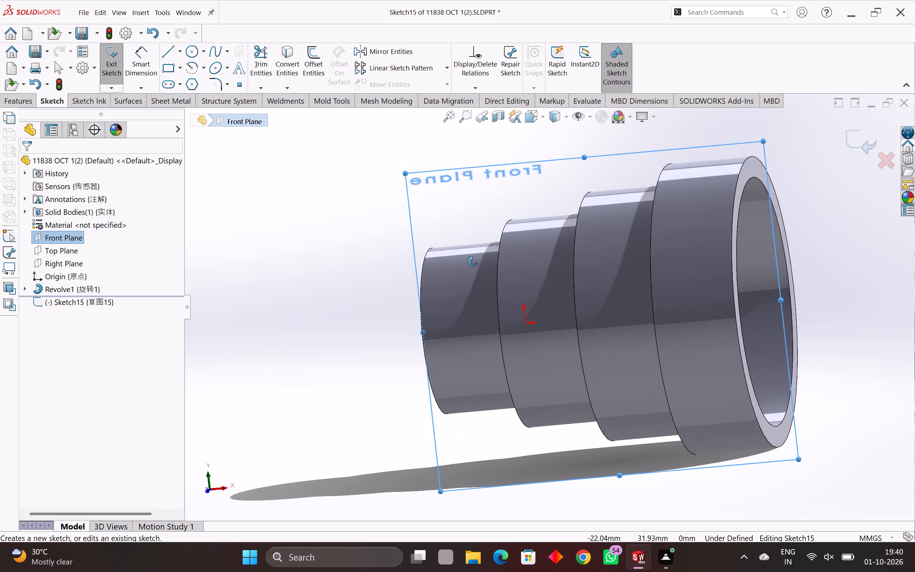
pyautogui.moveTo(473, 261); pyautogui.dragTo(666, 214, button='middle')
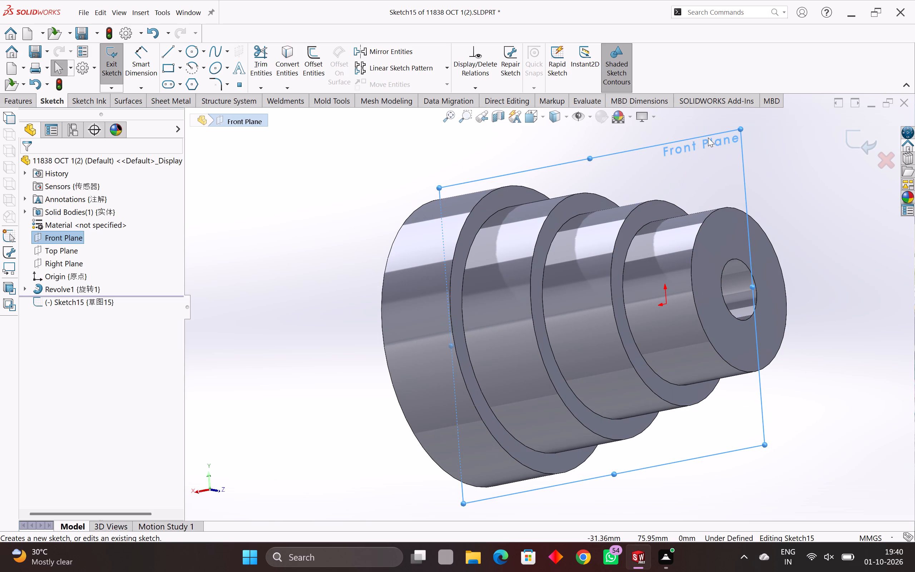
pyautogui.moveTo(746, 162); pyautogui.dragTo(508, 283, button='middle')
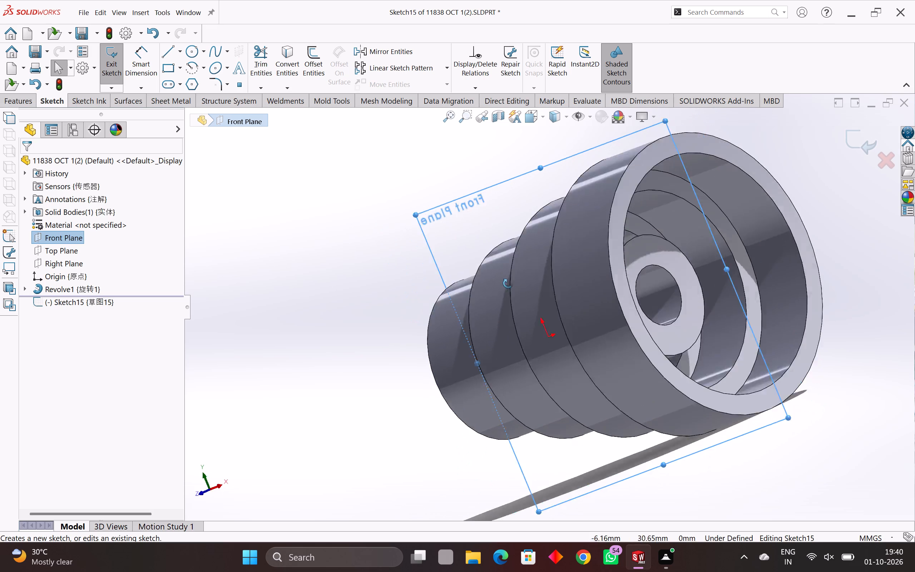
pyautogui.moveTo(508, 283); pyautogui.dragTo(439, 312, button='middle')
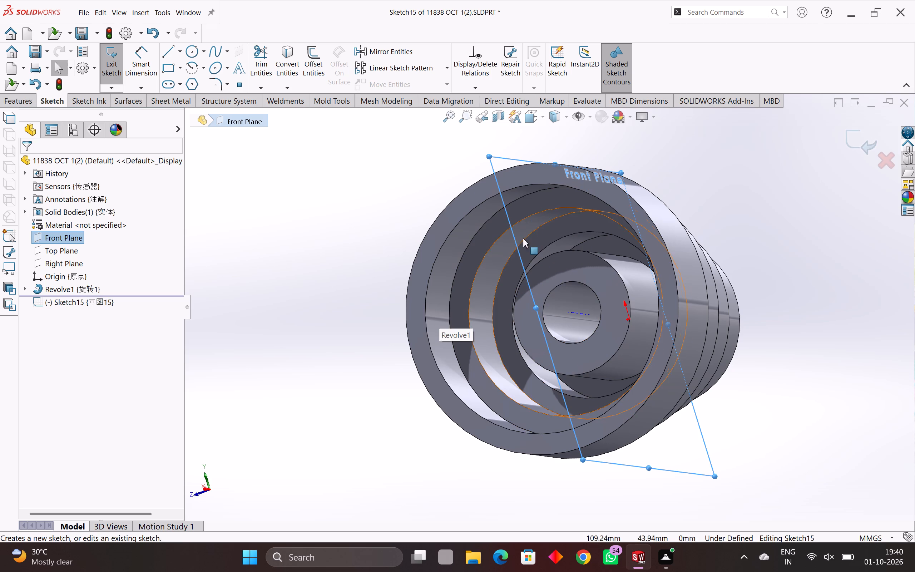
pyautogui.moveTo(614, 221); pyautogui.dragTo(494, 278, button='middle')
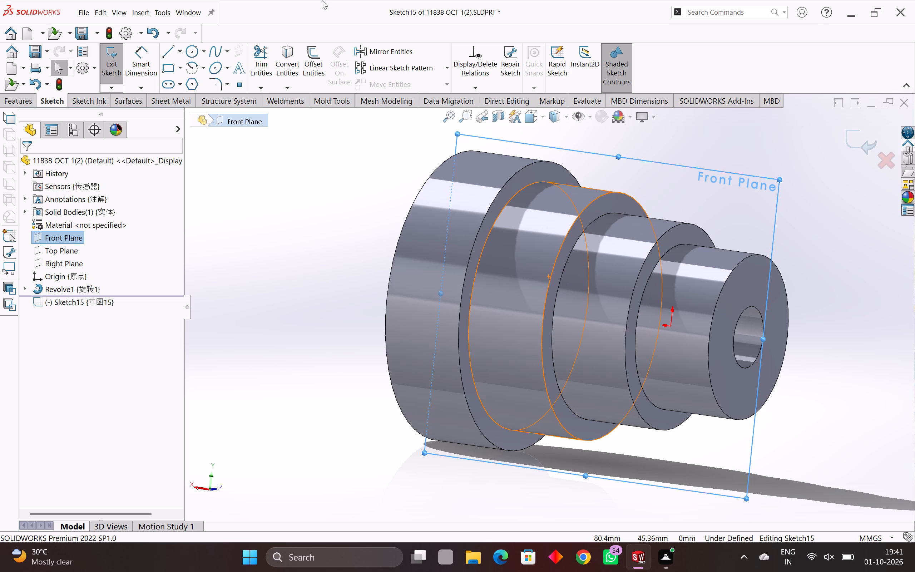
pyautogui.scroll(-1, 462, 131)
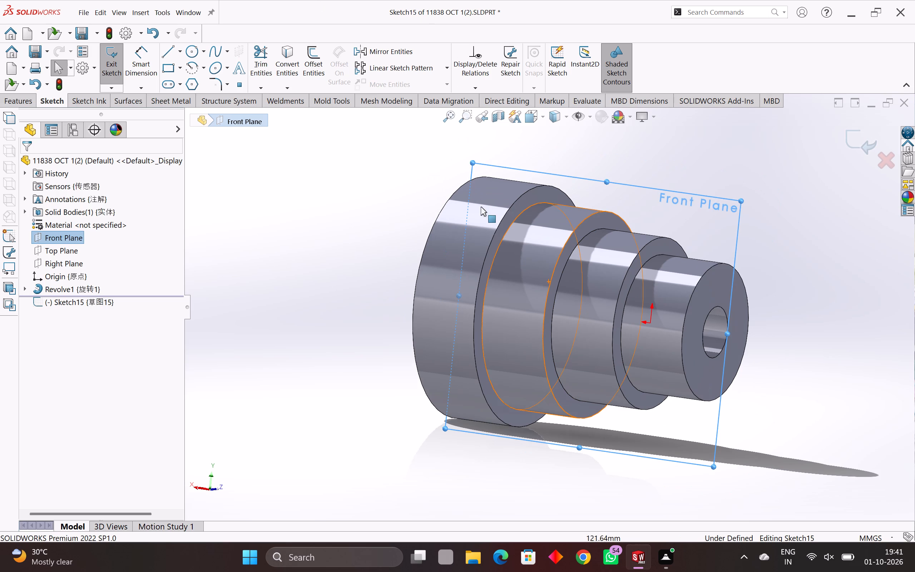
pyautogui.moveTo(529, 240); pyautogui.dragTo(536, 273, button='middle')
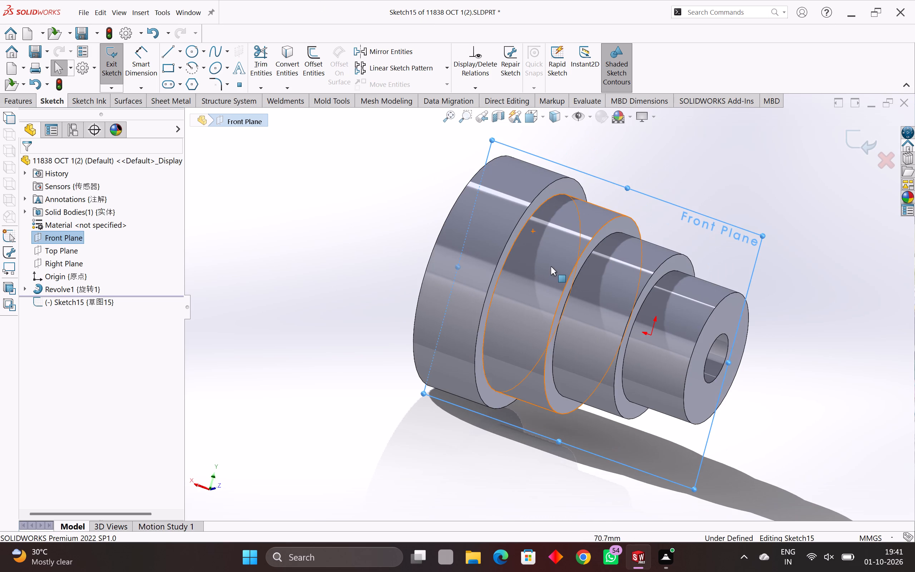
# Undo the Front Plane sketch and the revolve, going back to editing Sketch13.
pyautogui.hotkey('ctrl', 'z')
pyautogui.hotkey('ctrl', 'z')
pyautogui.hotkey('ctrl', 'z')
pyautogui.hotkey('ctrl', 'z')
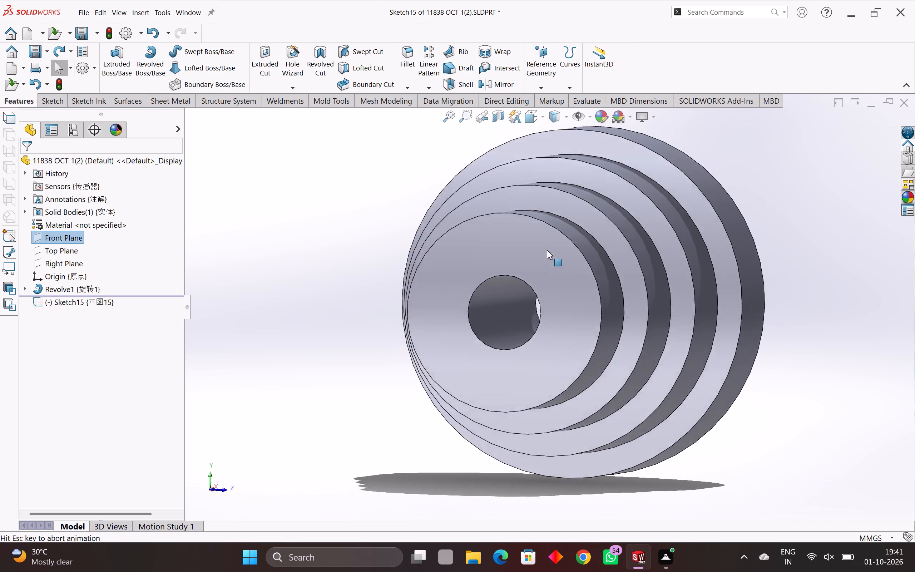
pyautogui.hotkey('ctrl', 'z')
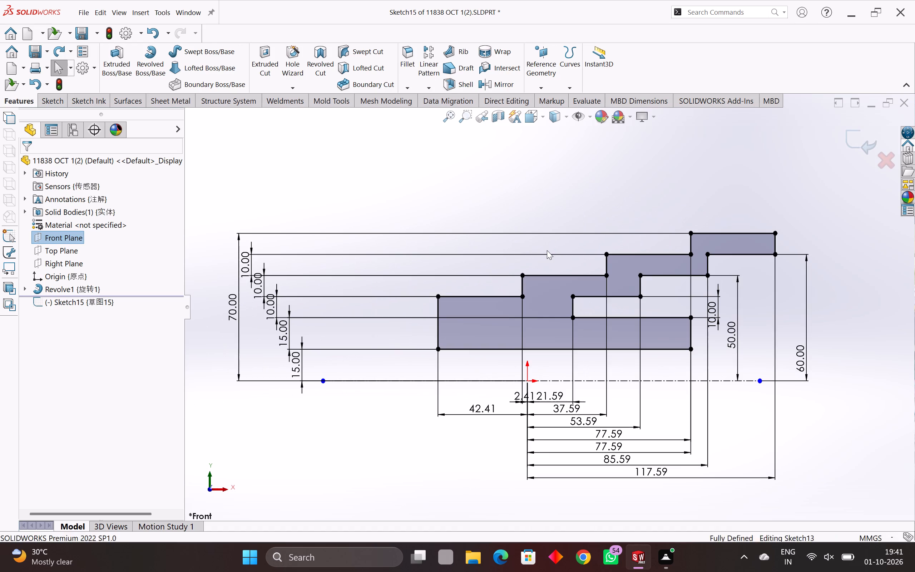
# Undo the dimensioning of Sketch13 back to the stepped profile with only the 2.41 and 21.59 horizontal dimensions.
pyautogui.hotkey('ctrl', 'z')
pyautogui.hotkey('ctrl', 'z')
pyautogui.hotkey('ctrl', 'z')
pyautogui.hotkey('ctrl', 'z')
pyautogui.hotkey('ctrl', 'z')
pyautogui.hotkey('ctrl', 'z')
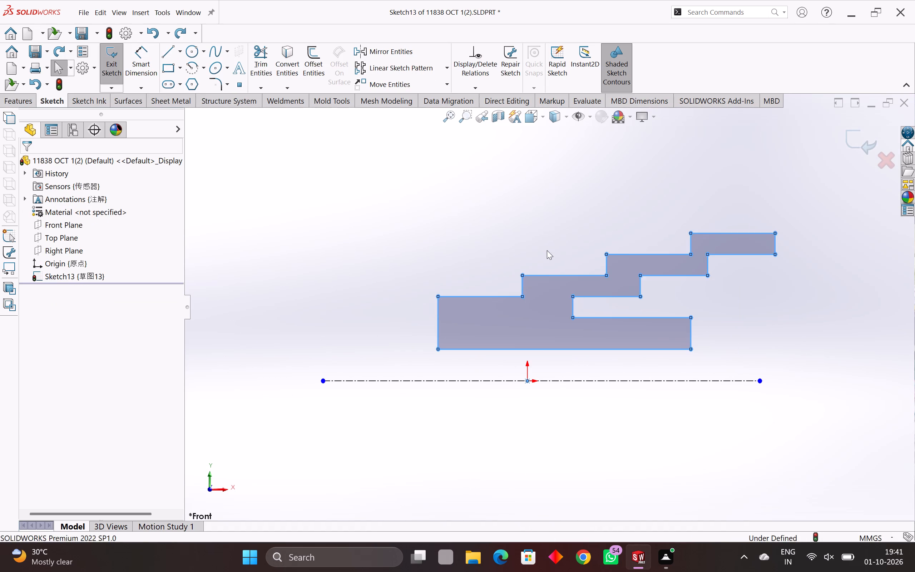
pyautogui.hotkey('ctrl', 'z')
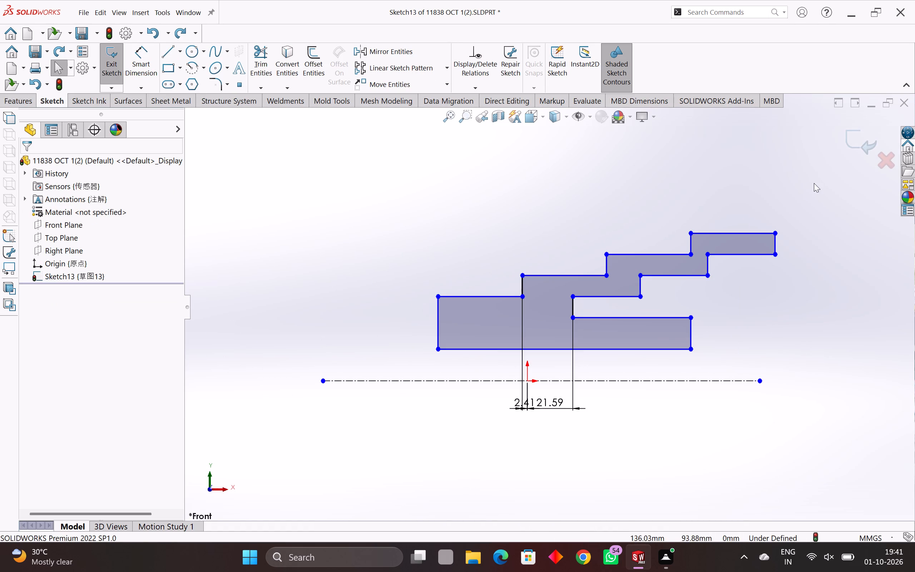
# Delete the whole stepped profile from Sketch13, keeping only the horizontal centreline through the origin.
pyautogui.moveTo(814, 183); pyautogui.dragTo(405, 358)
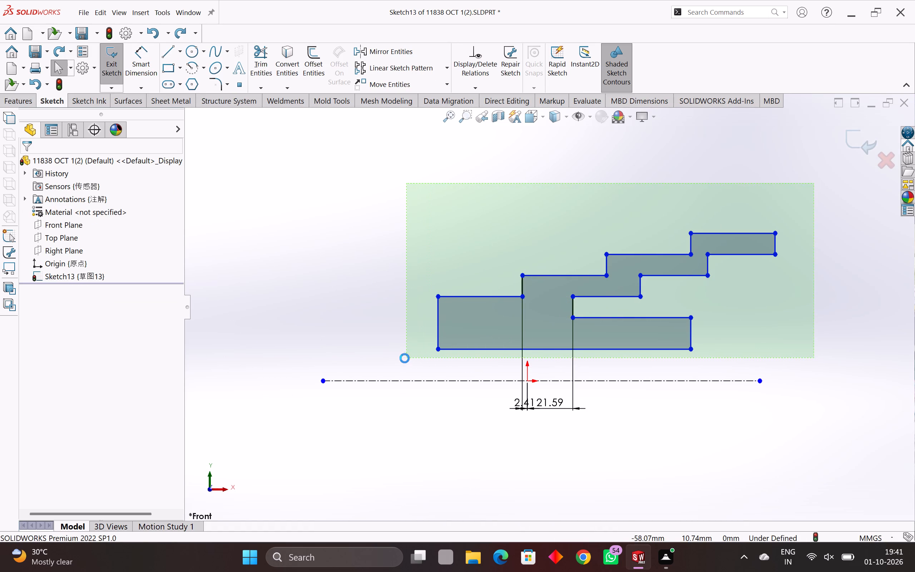
pyautogui.press('Delete')
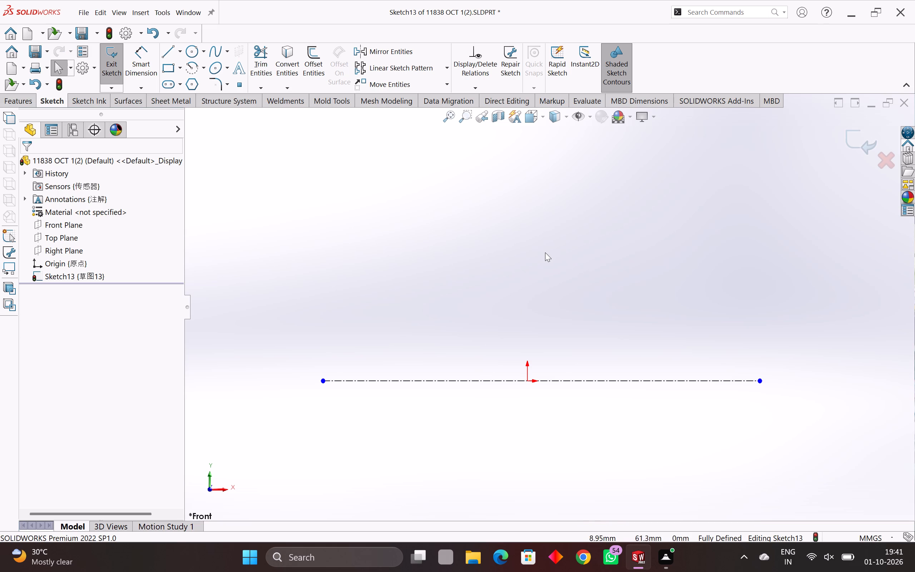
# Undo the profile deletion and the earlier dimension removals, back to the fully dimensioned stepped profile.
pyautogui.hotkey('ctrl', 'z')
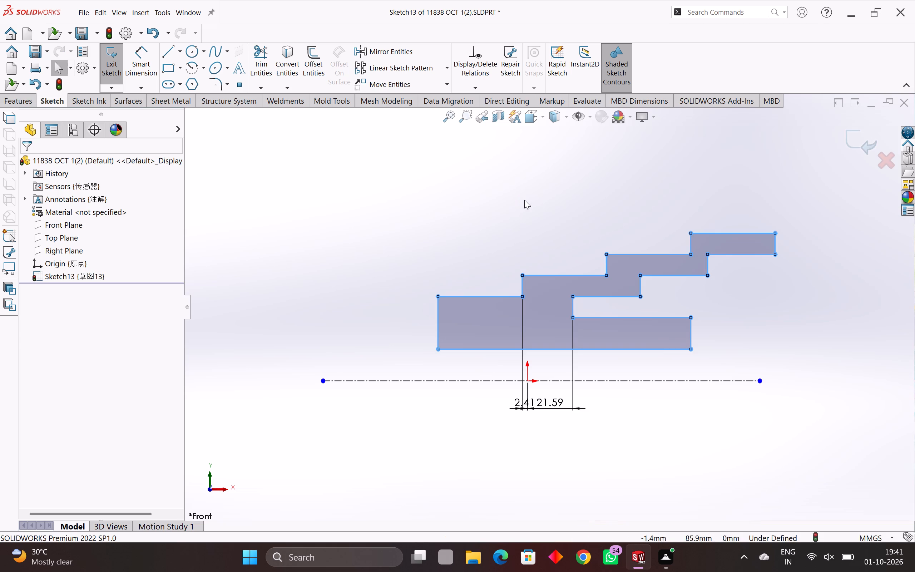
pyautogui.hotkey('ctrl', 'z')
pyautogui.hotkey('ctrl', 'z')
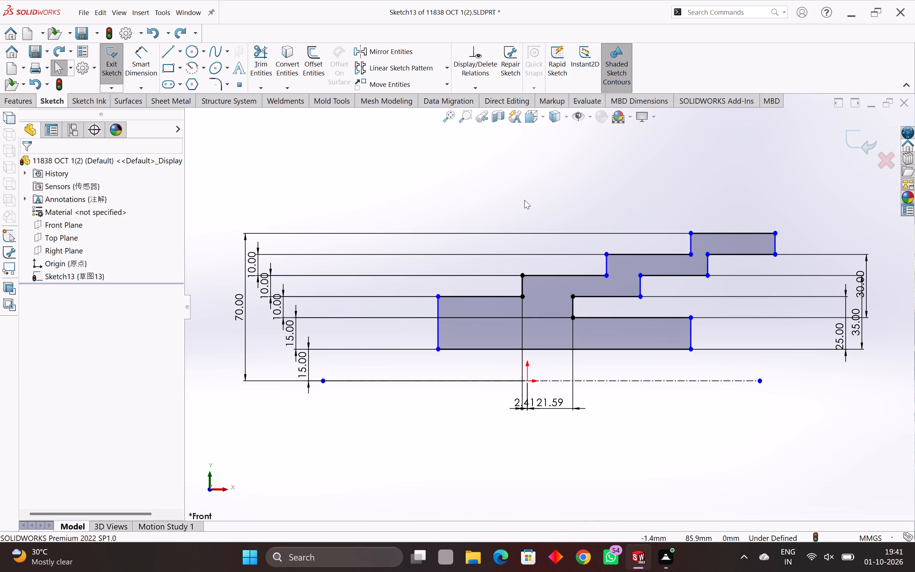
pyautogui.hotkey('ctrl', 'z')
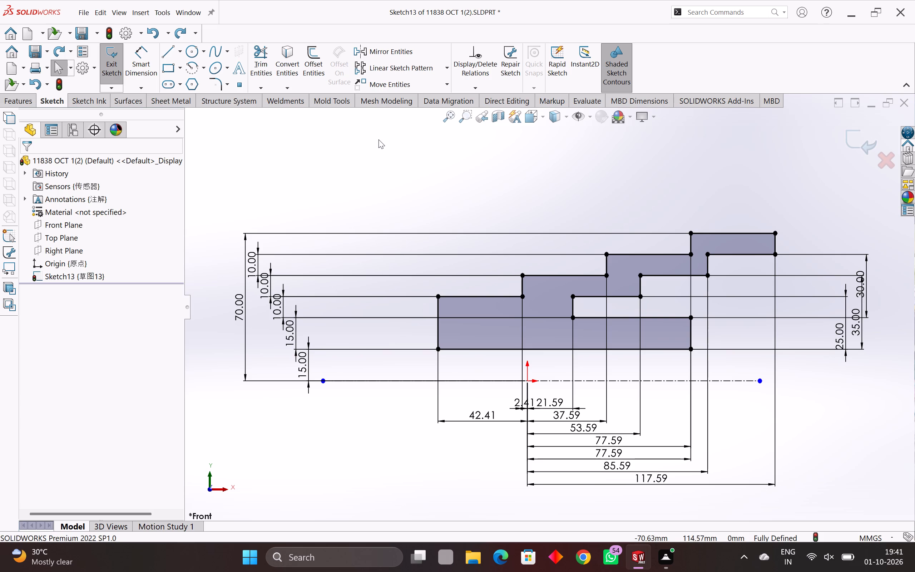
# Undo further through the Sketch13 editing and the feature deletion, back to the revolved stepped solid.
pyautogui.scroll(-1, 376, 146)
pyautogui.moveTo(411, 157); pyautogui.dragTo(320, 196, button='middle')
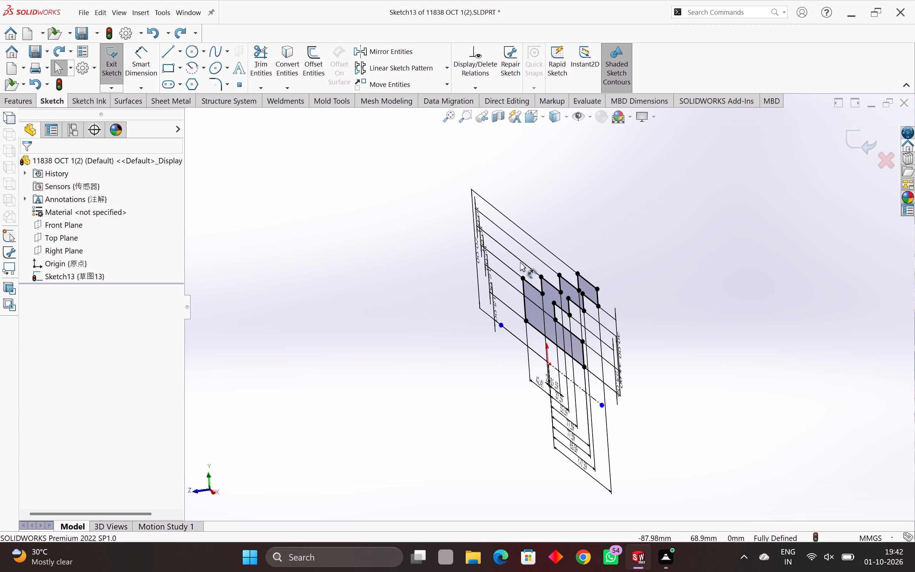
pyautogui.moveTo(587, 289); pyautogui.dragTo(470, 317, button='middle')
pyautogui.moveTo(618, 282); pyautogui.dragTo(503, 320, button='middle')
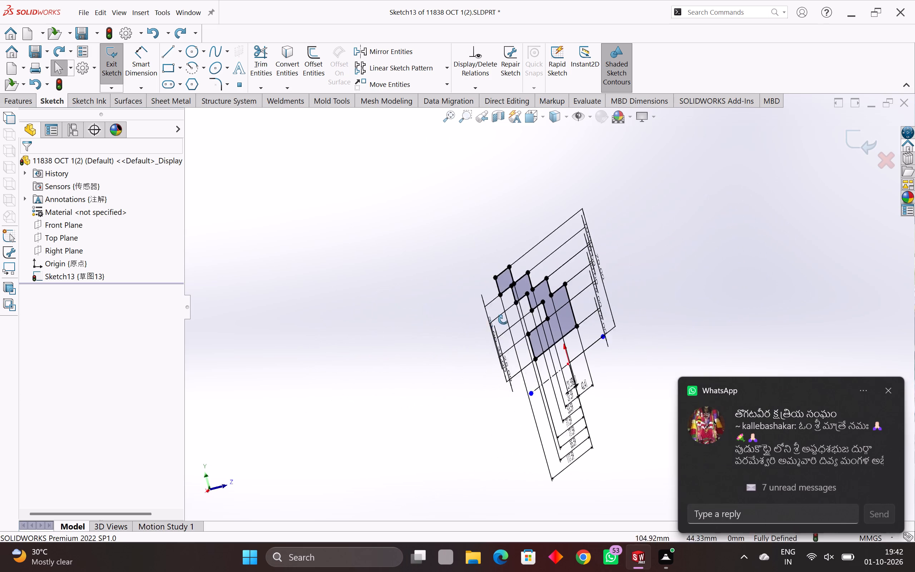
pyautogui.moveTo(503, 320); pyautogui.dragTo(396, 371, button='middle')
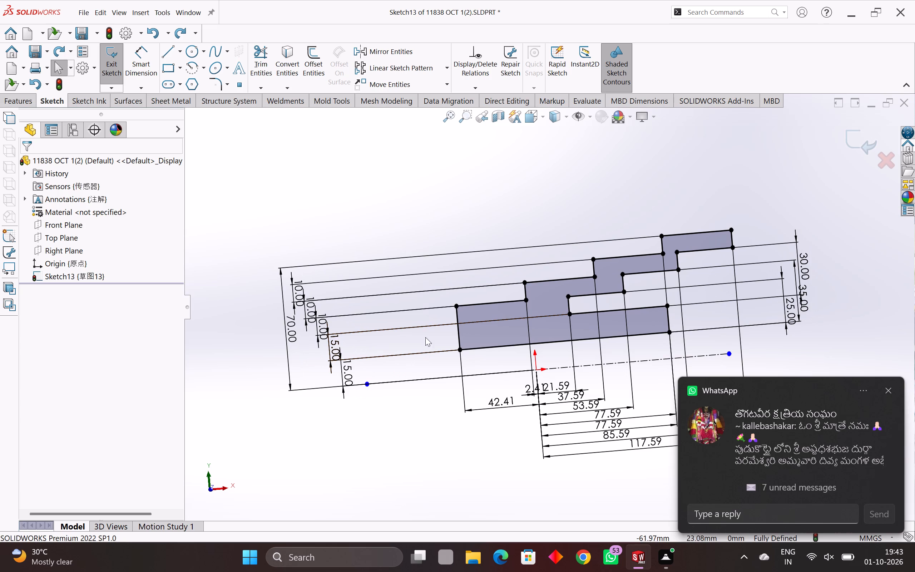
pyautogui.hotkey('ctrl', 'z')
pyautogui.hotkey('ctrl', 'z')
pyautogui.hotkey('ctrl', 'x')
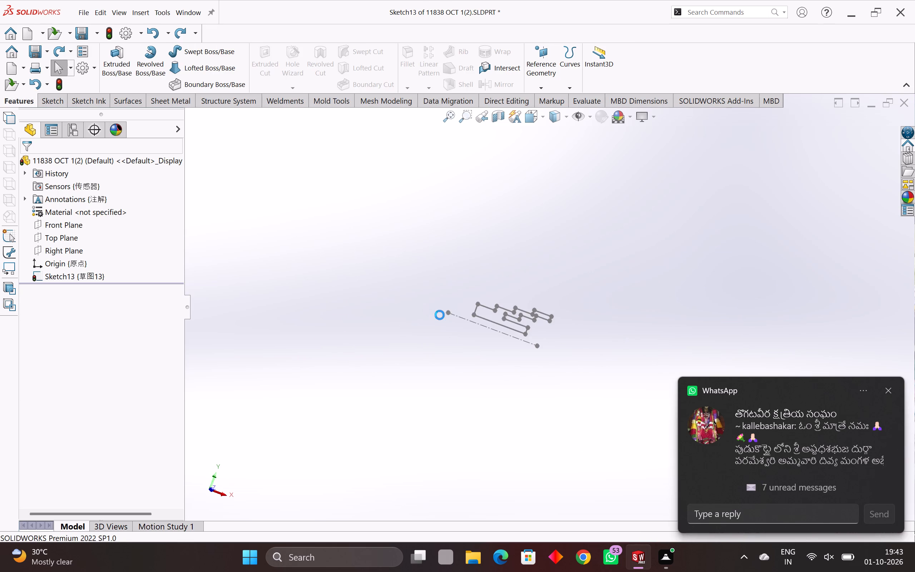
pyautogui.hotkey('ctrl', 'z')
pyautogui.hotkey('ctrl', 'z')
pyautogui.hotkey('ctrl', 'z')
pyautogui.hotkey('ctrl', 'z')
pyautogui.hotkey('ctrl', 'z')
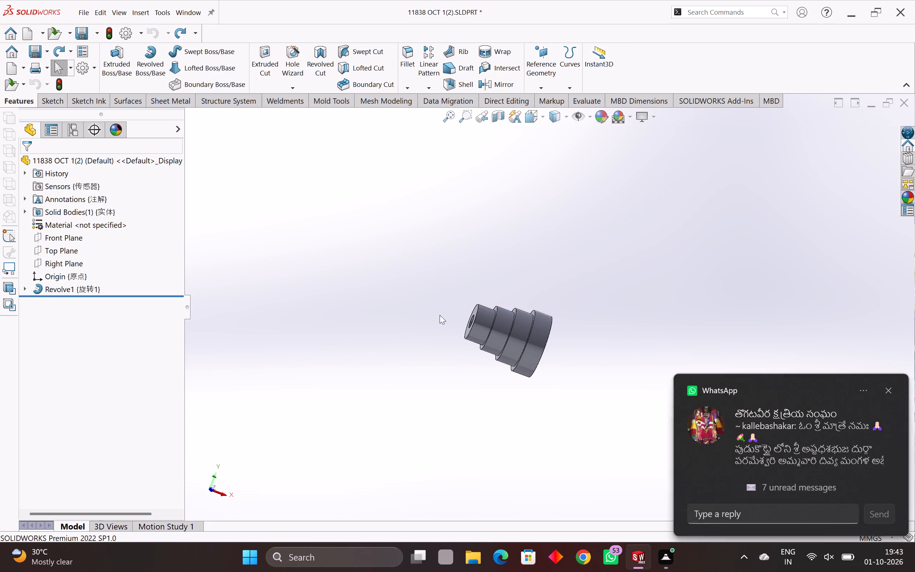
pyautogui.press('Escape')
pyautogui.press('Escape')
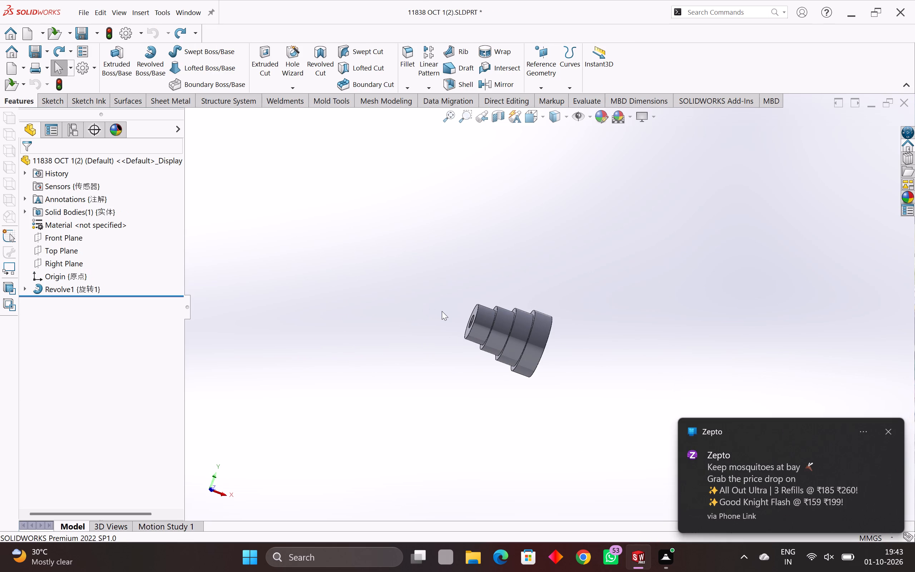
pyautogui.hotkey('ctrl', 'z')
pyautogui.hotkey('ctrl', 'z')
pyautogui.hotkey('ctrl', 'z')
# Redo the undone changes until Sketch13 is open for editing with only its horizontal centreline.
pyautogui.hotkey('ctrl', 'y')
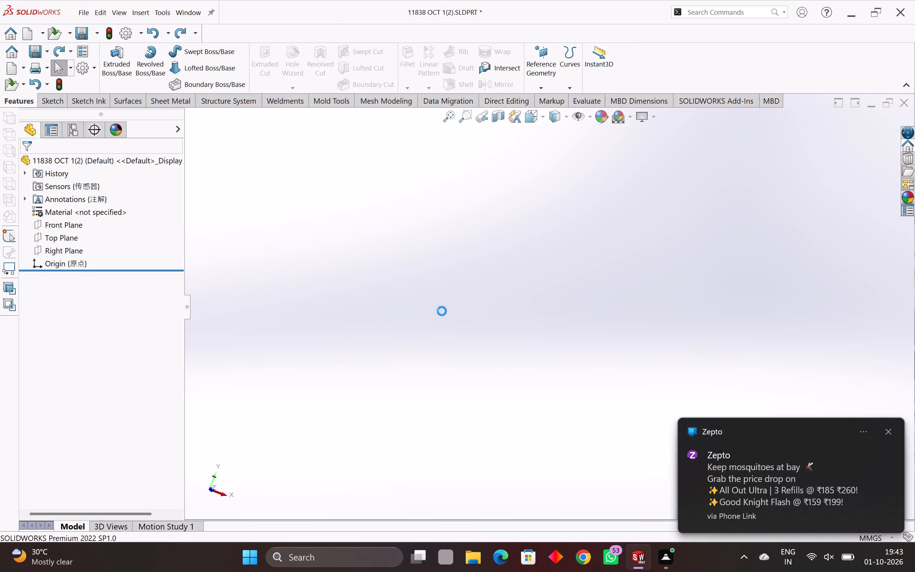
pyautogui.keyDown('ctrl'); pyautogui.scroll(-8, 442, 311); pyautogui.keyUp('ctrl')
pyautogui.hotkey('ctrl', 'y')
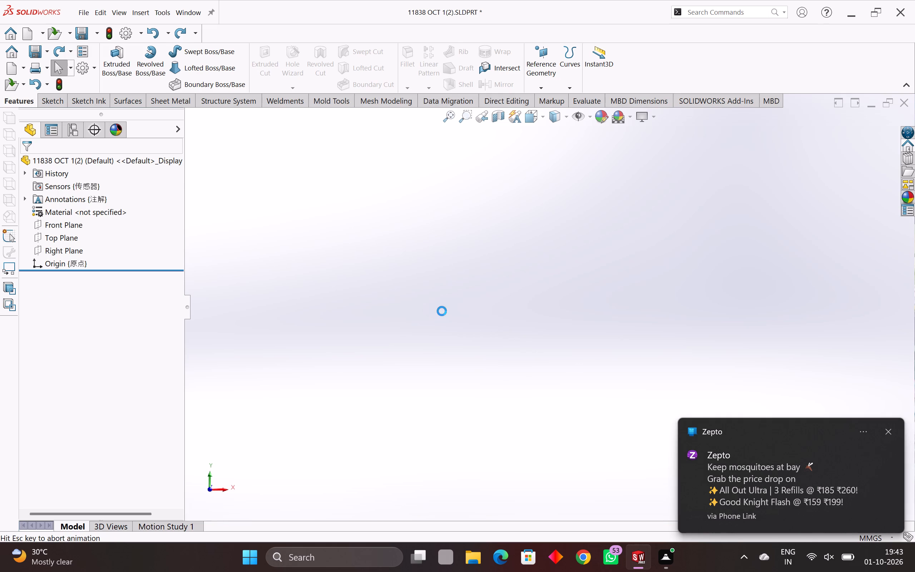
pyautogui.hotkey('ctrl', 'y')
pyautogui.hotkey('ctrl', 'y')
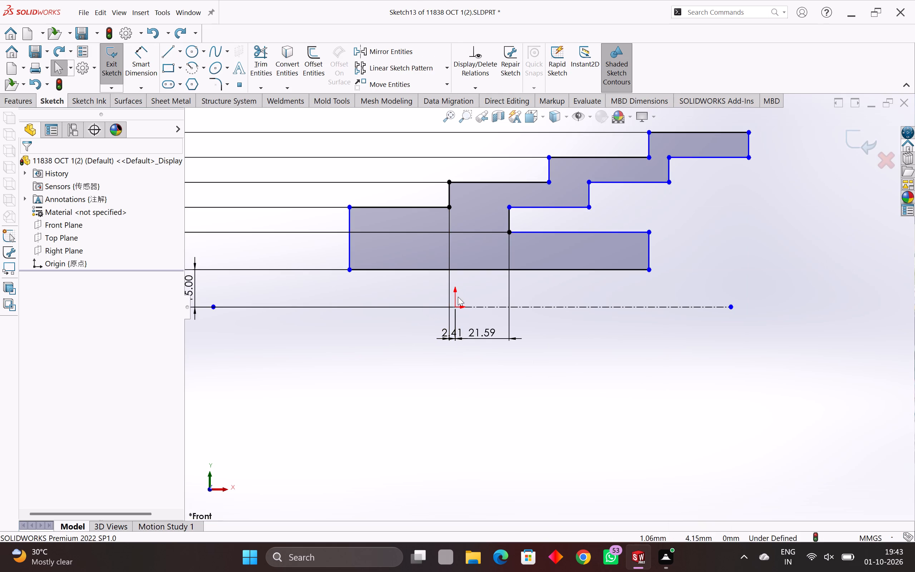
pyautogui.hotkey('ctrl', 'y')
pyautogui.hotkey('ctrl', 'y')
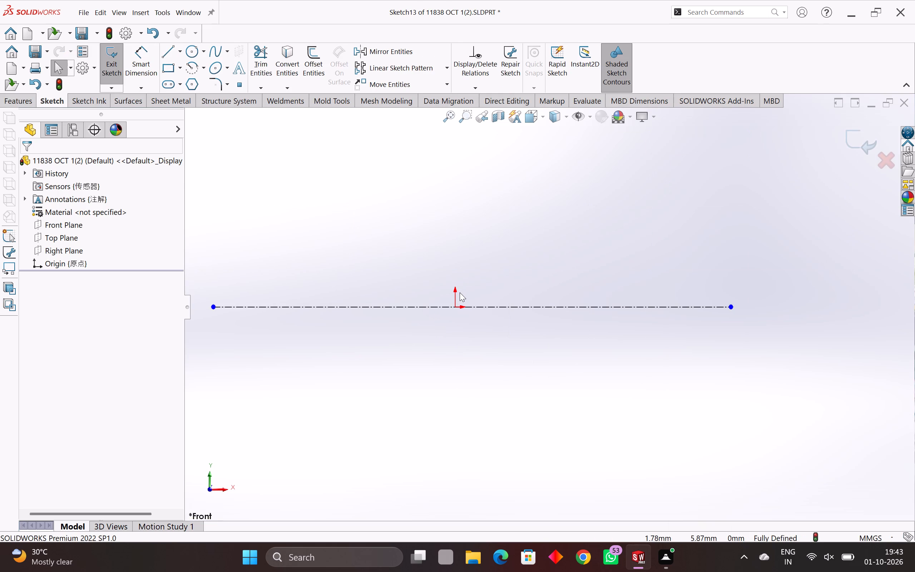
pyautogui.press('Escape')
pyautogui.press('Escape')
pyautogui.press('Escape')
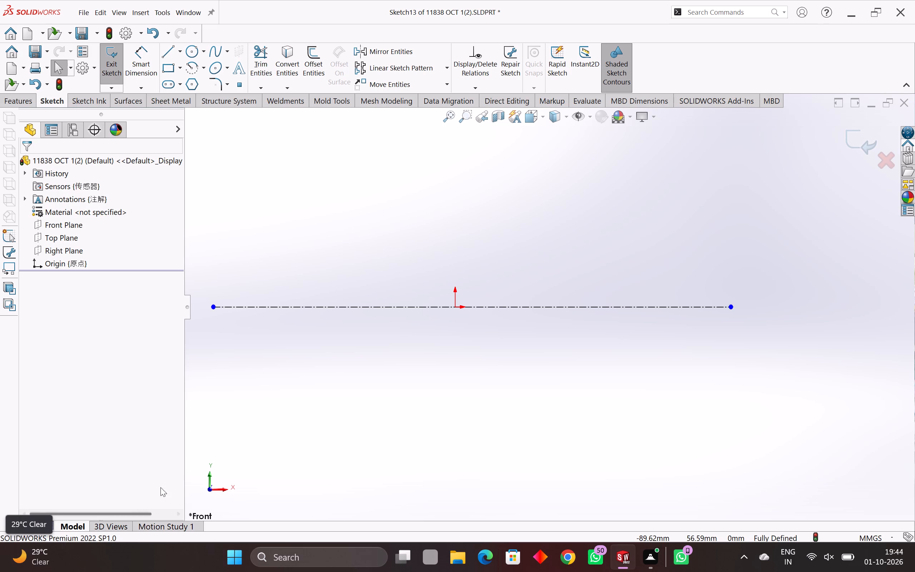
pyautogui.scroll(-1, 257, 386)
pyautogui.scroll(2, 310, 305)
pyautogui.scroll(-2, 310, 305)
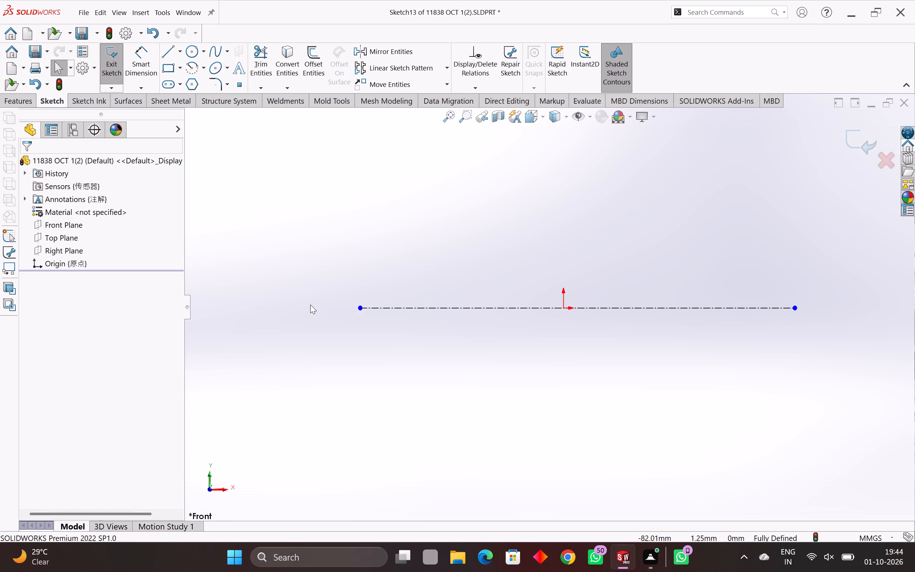
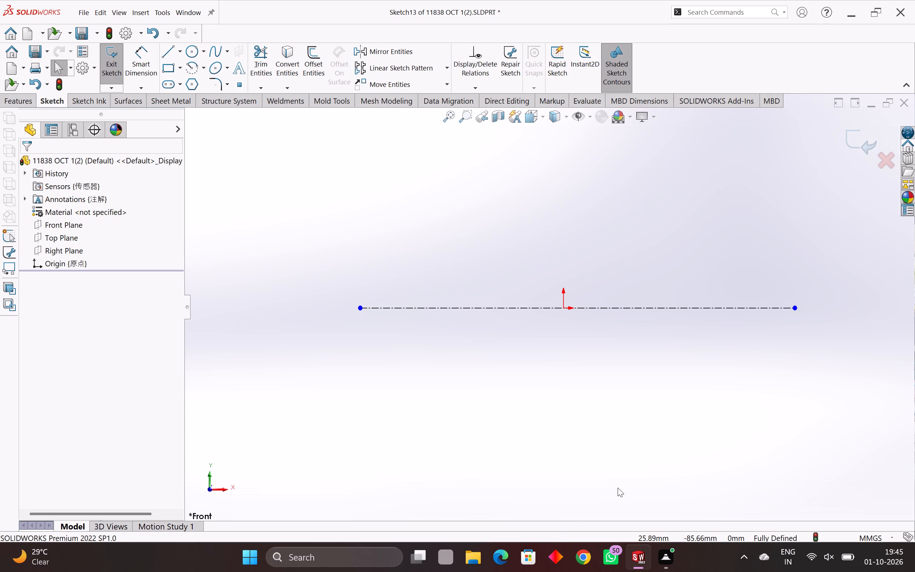
# Sketch a vertical line about 64.5 mm long upward from the centreline, just inside its left end, to start the new profile.
pyautogui.scroll(-1, 618, 488)
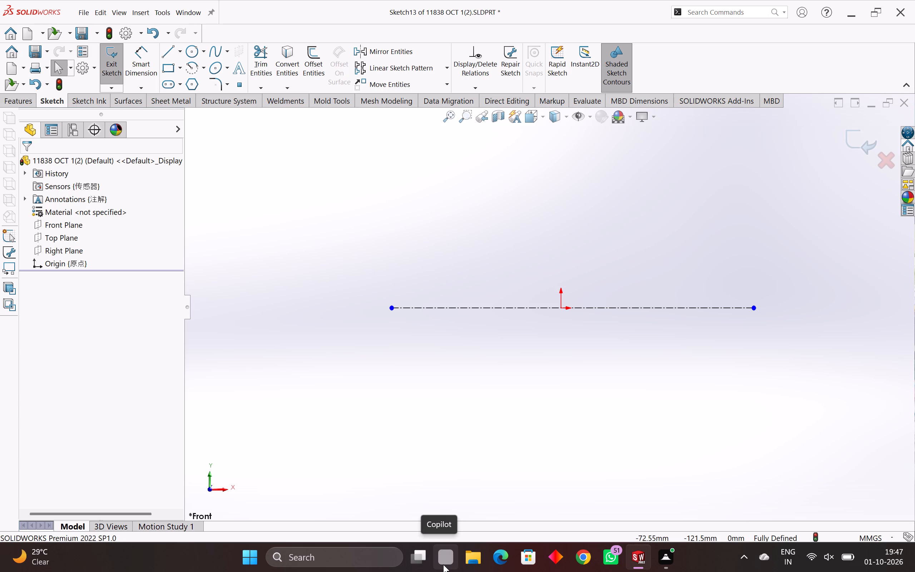
pyautogui.scroll(-2, 443, 564)
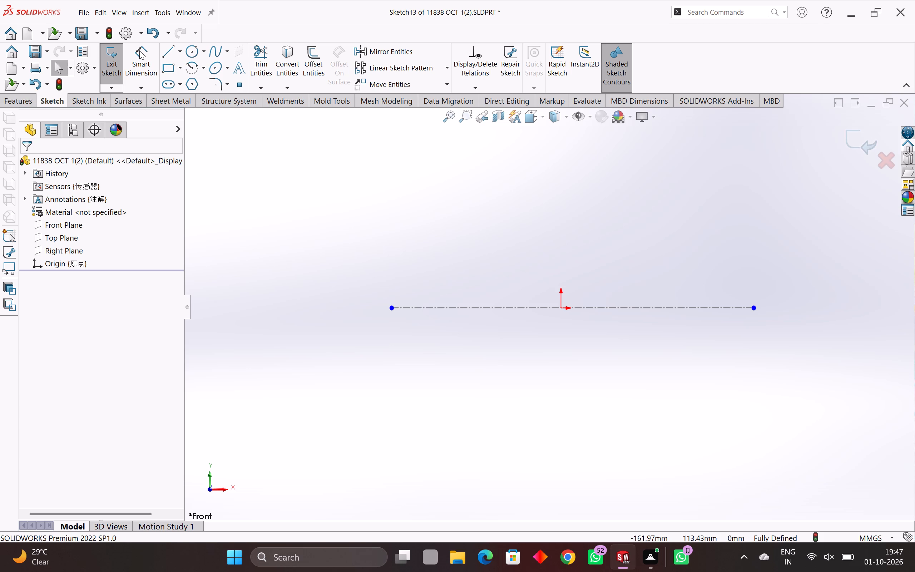
pyautogui.press('l')
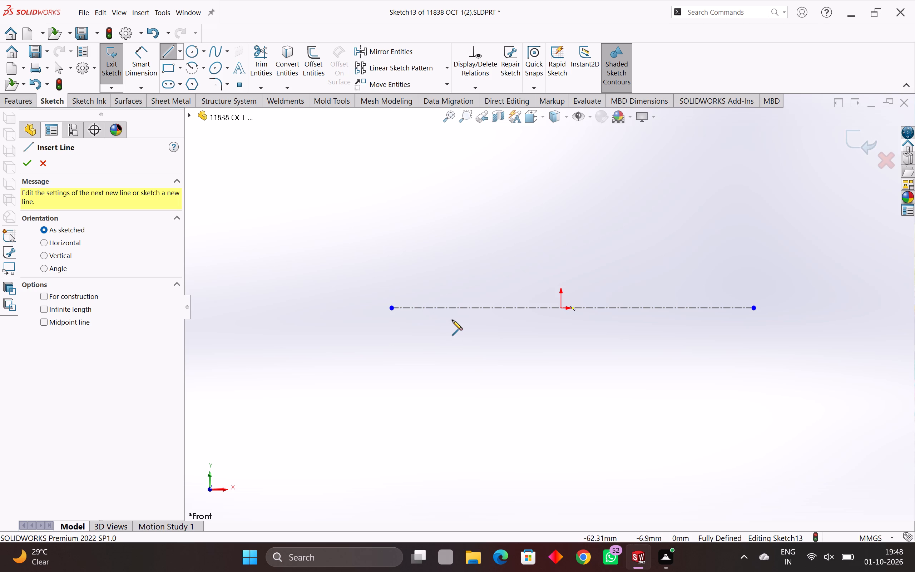
pyautogui.click(413, 308)
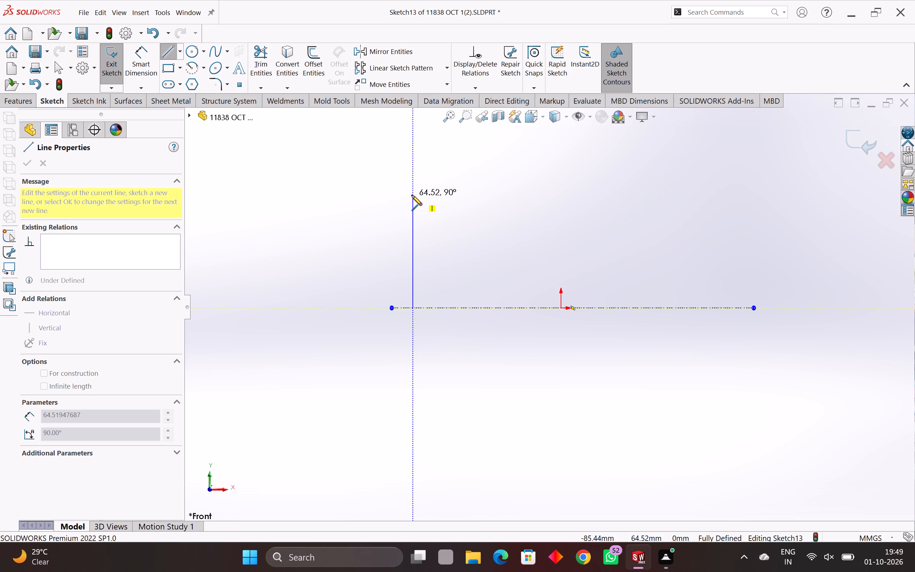
pyautogui.press('1')
pyautogui.click(412, 195)
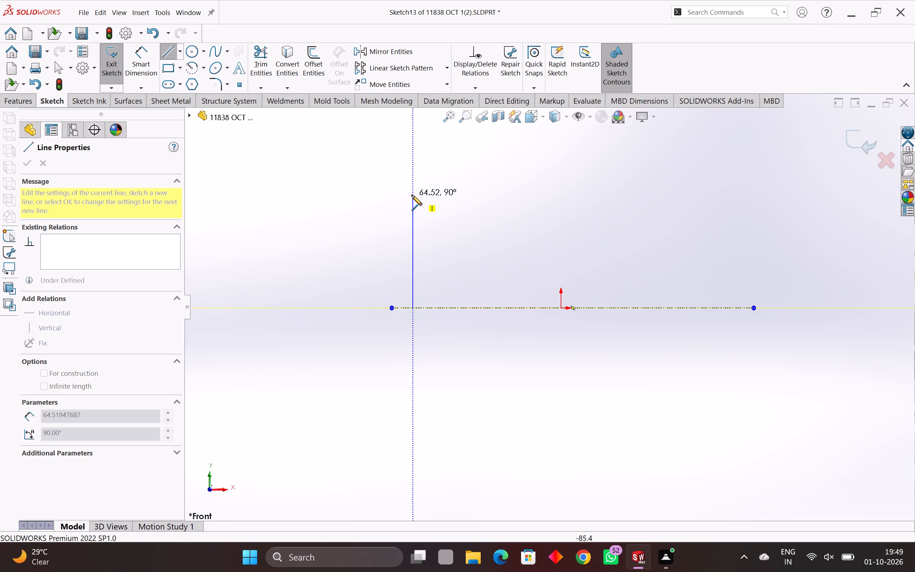
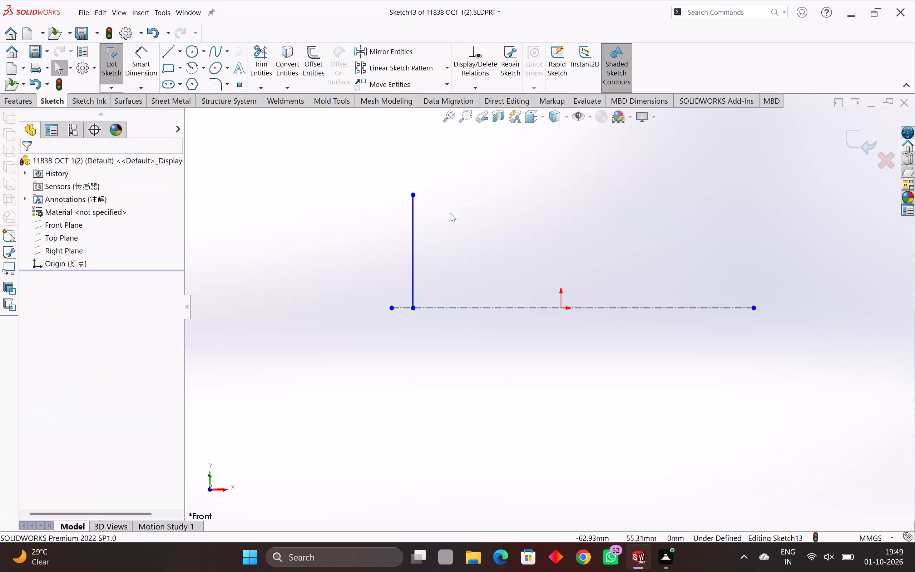
# Undo the vertical line drawn upward from the centreline.
pyautogui.hotkey('ctrl', 'z')
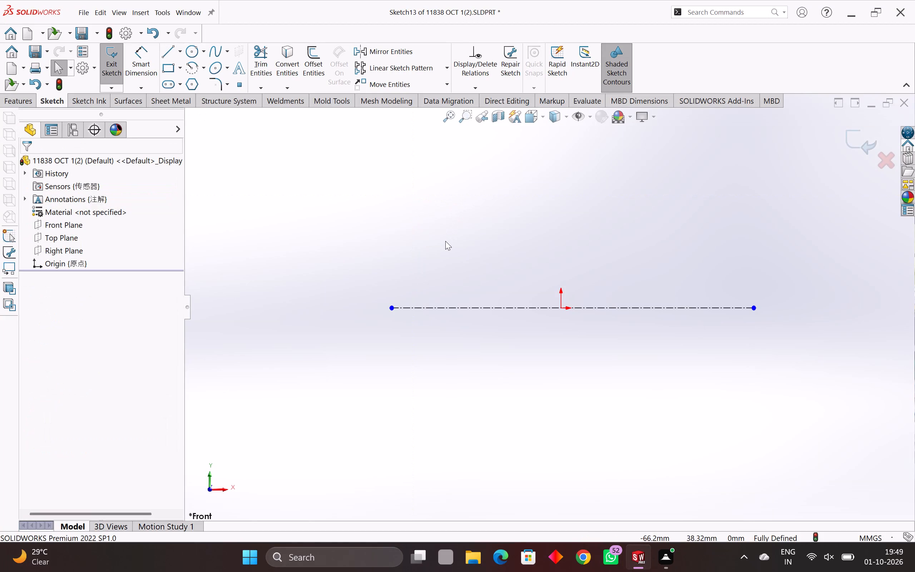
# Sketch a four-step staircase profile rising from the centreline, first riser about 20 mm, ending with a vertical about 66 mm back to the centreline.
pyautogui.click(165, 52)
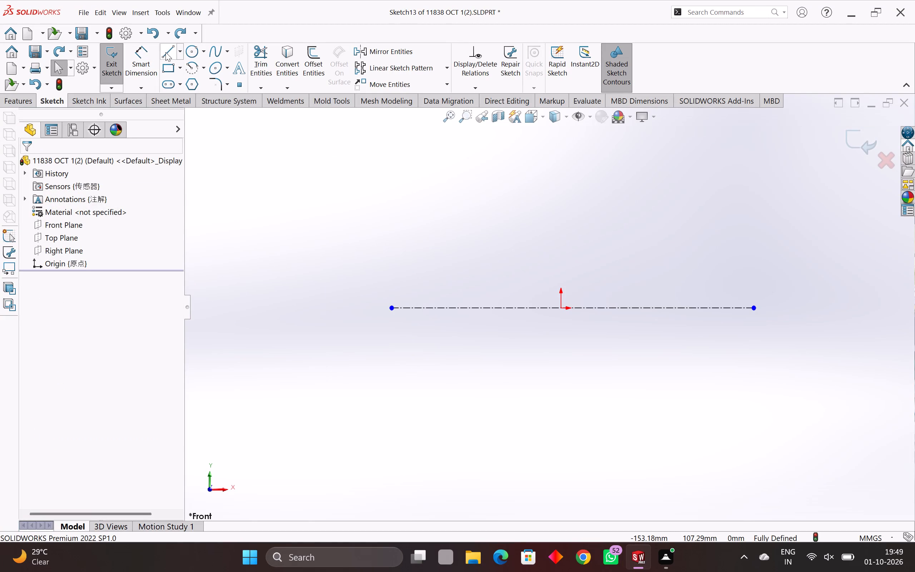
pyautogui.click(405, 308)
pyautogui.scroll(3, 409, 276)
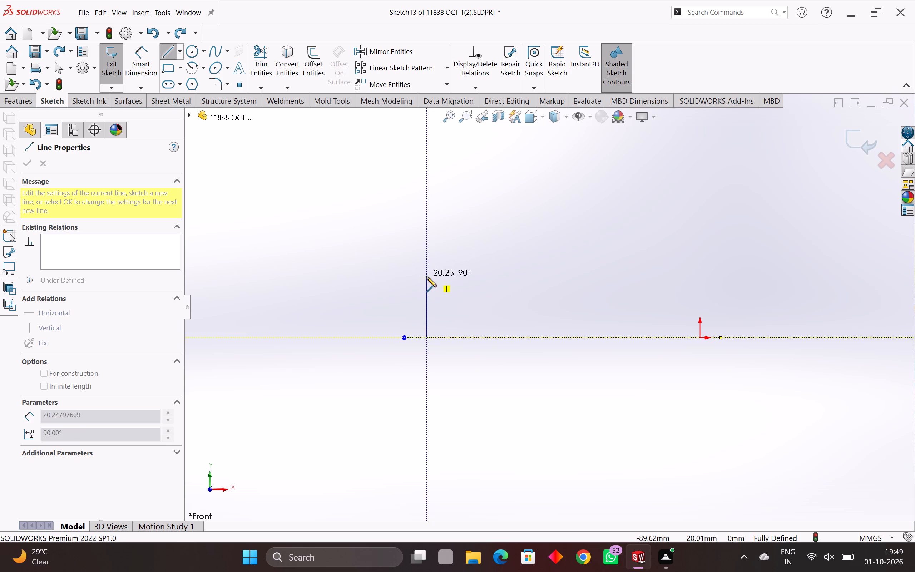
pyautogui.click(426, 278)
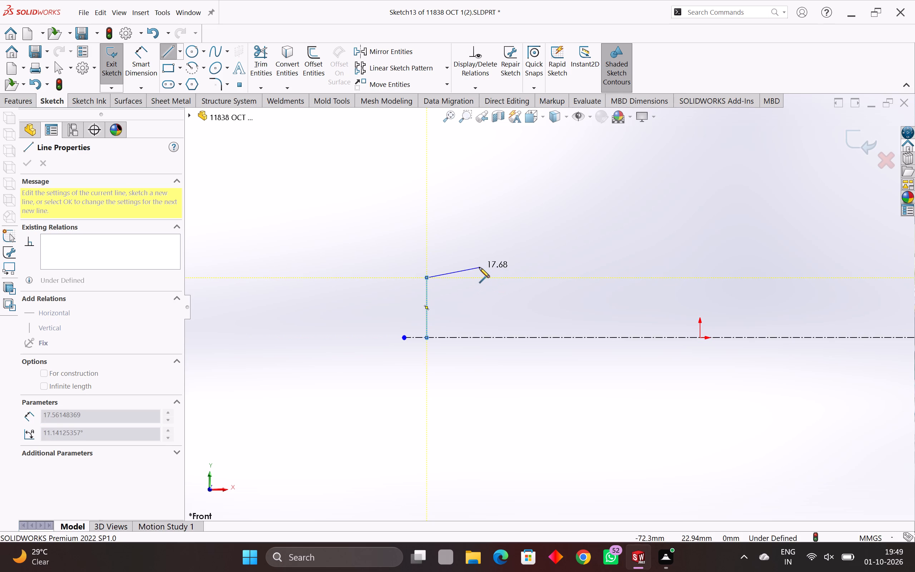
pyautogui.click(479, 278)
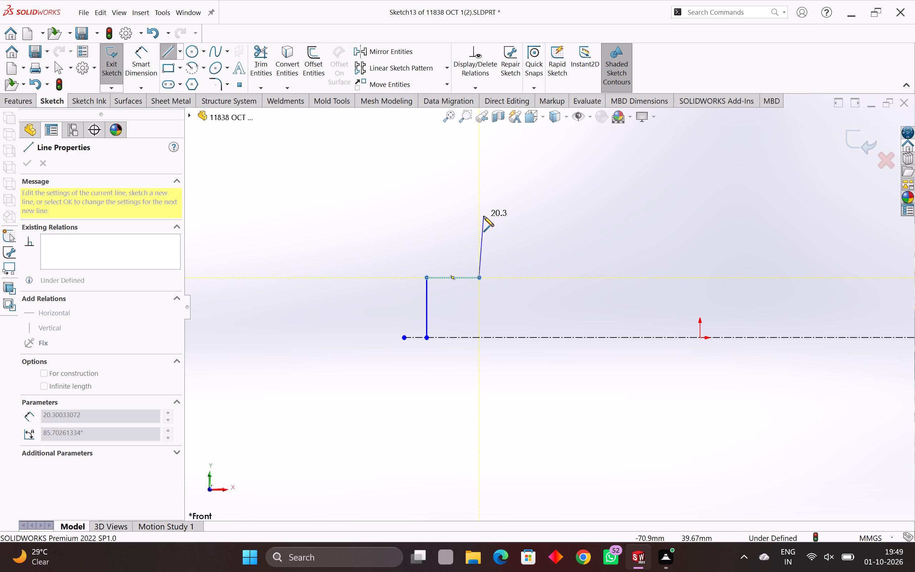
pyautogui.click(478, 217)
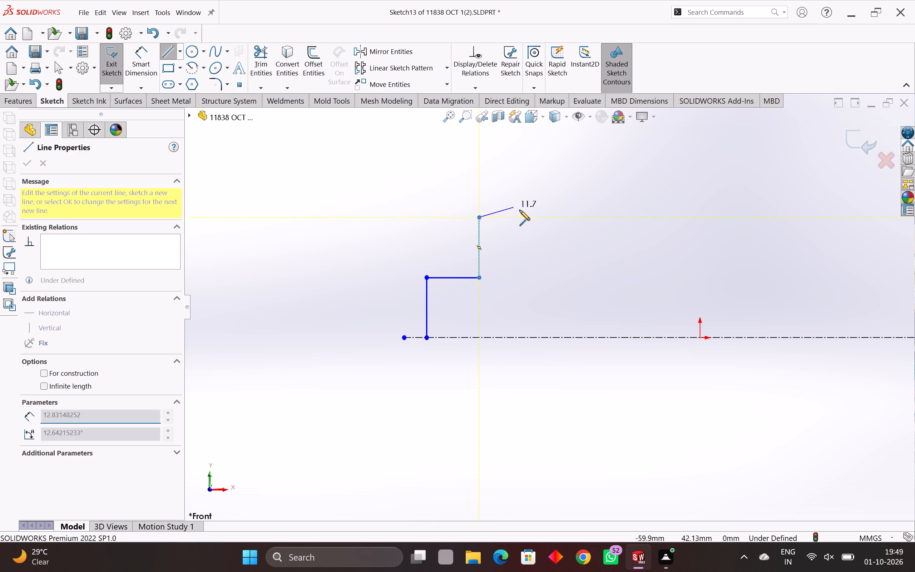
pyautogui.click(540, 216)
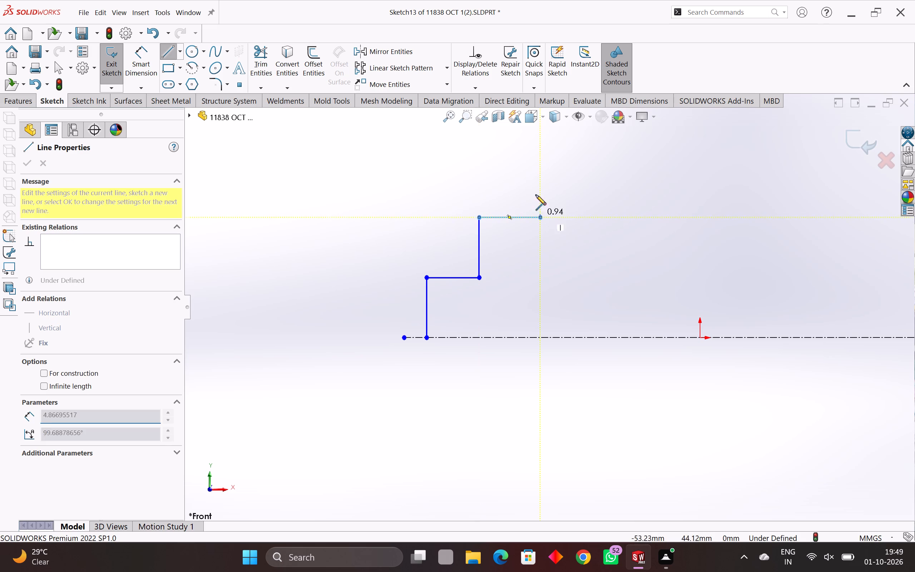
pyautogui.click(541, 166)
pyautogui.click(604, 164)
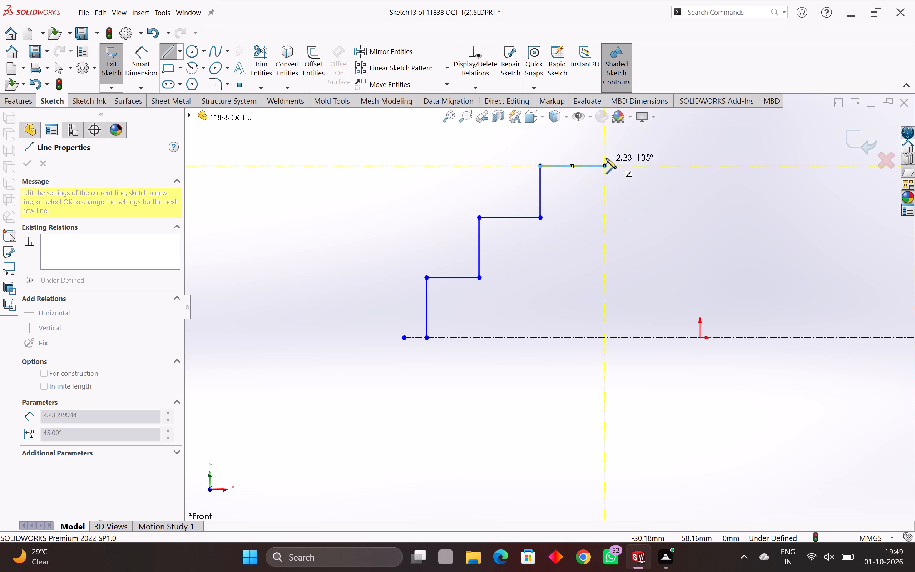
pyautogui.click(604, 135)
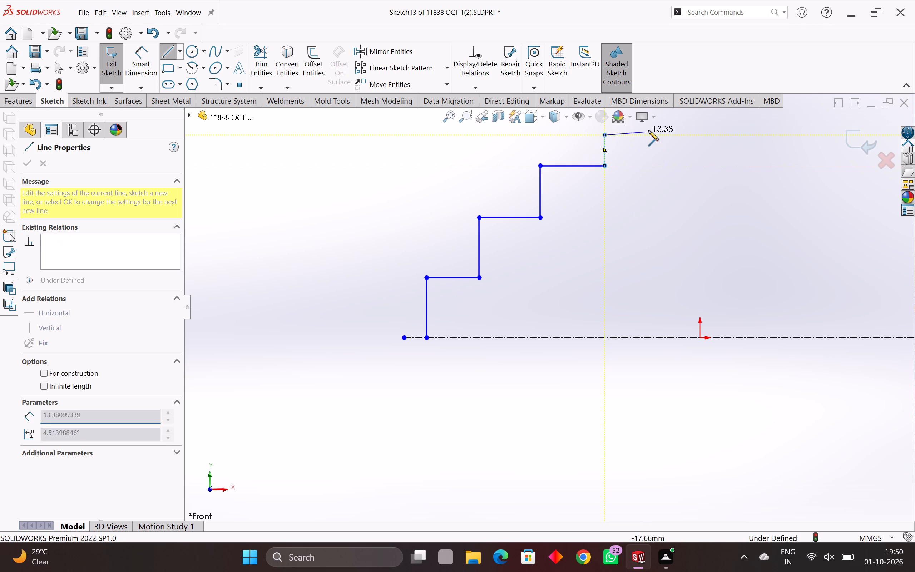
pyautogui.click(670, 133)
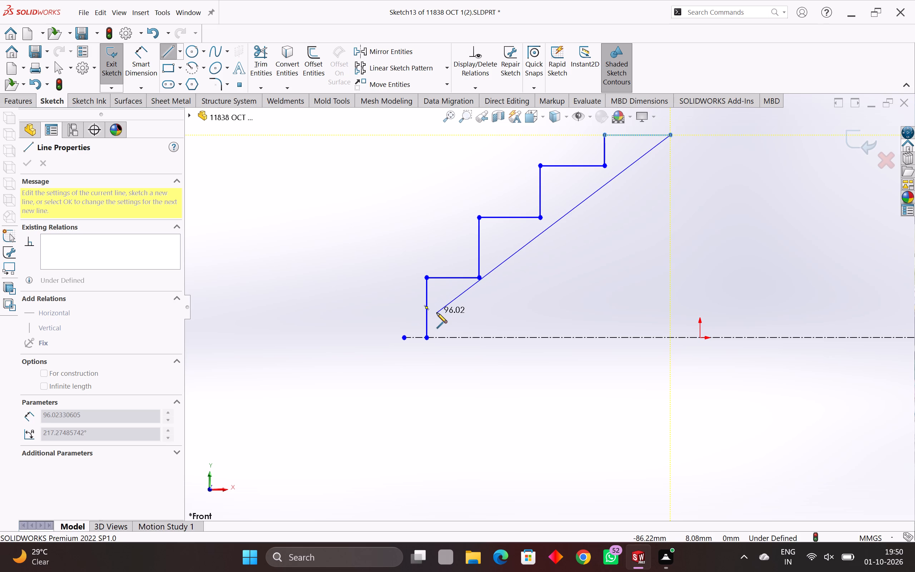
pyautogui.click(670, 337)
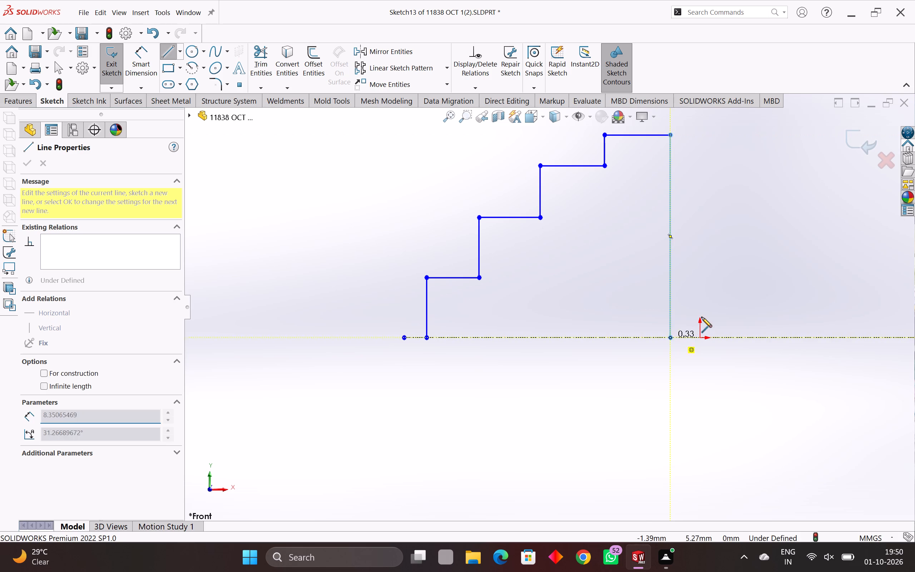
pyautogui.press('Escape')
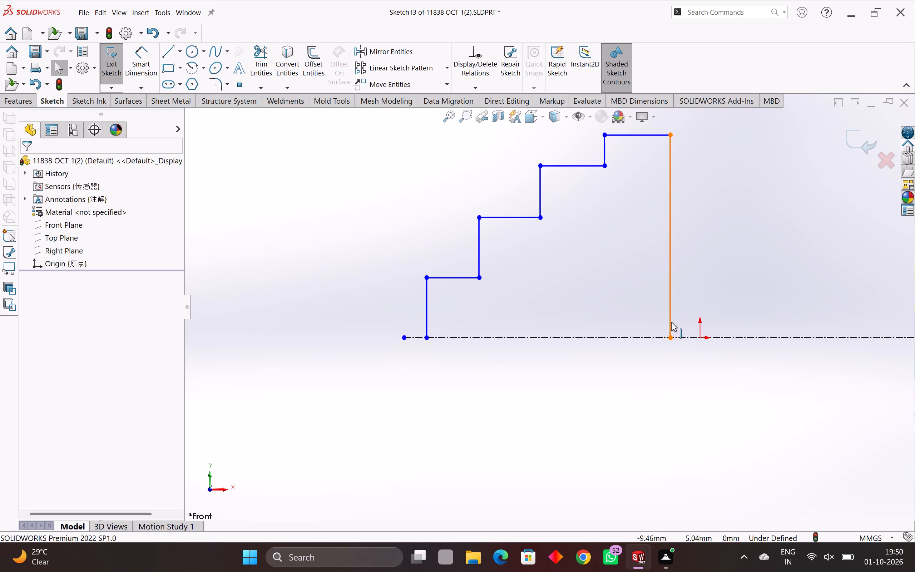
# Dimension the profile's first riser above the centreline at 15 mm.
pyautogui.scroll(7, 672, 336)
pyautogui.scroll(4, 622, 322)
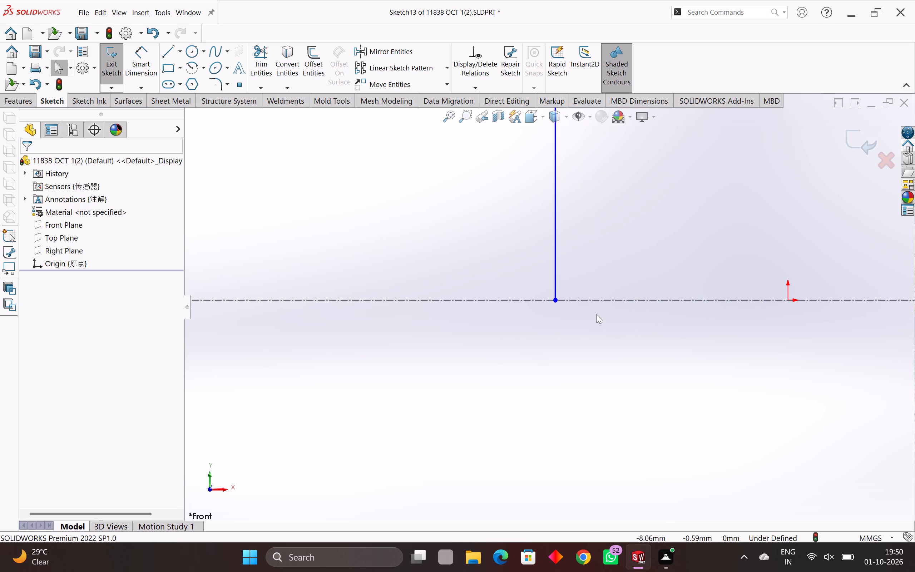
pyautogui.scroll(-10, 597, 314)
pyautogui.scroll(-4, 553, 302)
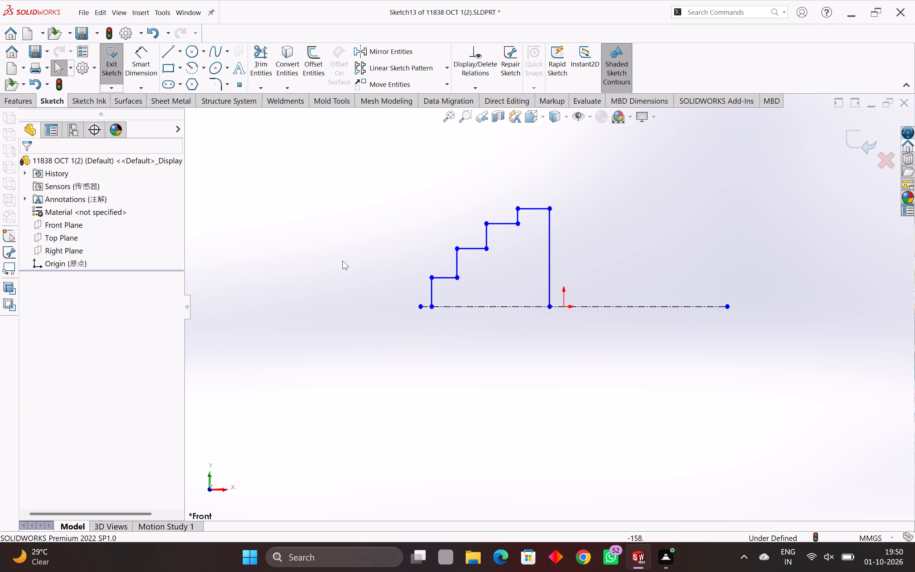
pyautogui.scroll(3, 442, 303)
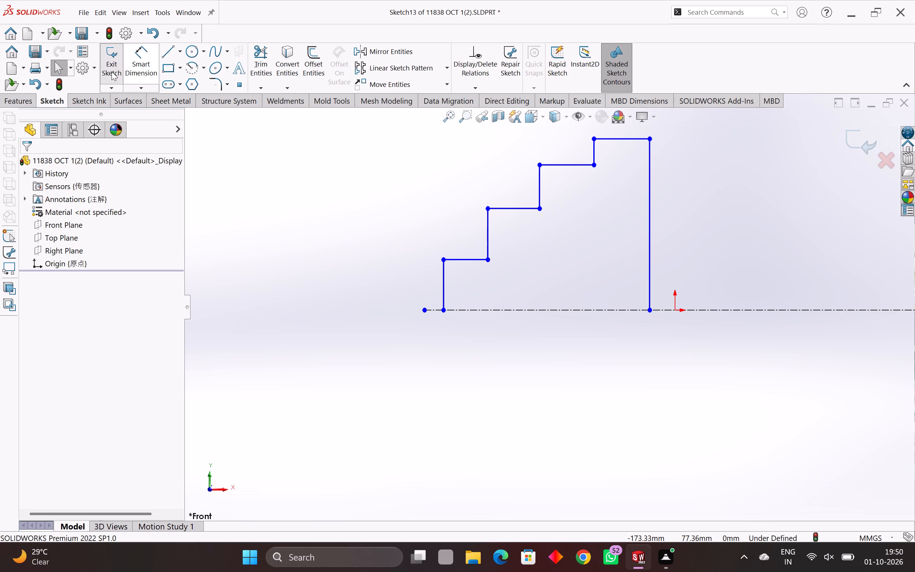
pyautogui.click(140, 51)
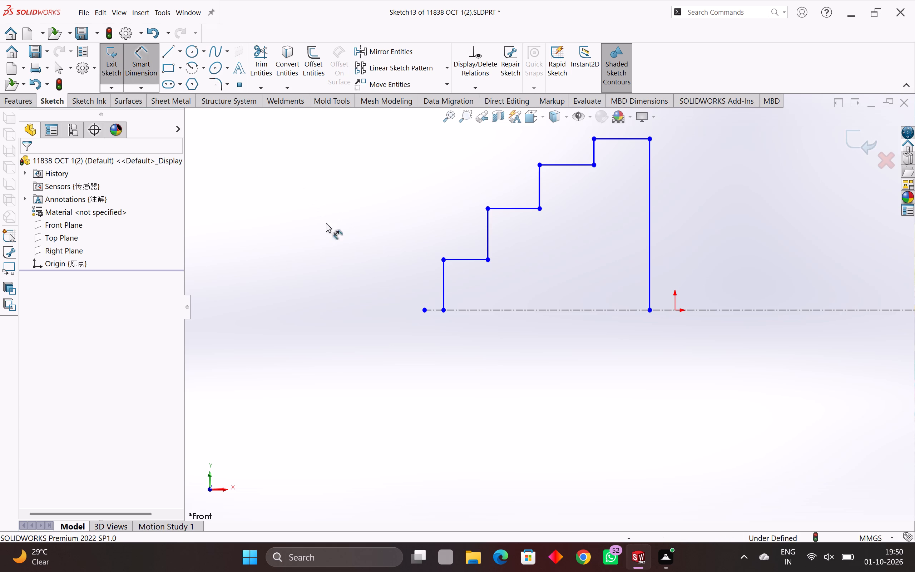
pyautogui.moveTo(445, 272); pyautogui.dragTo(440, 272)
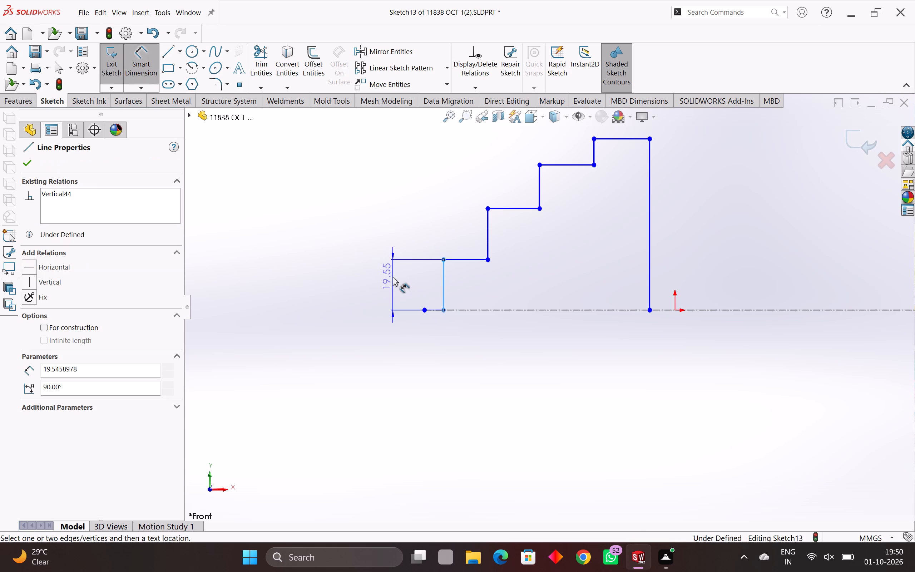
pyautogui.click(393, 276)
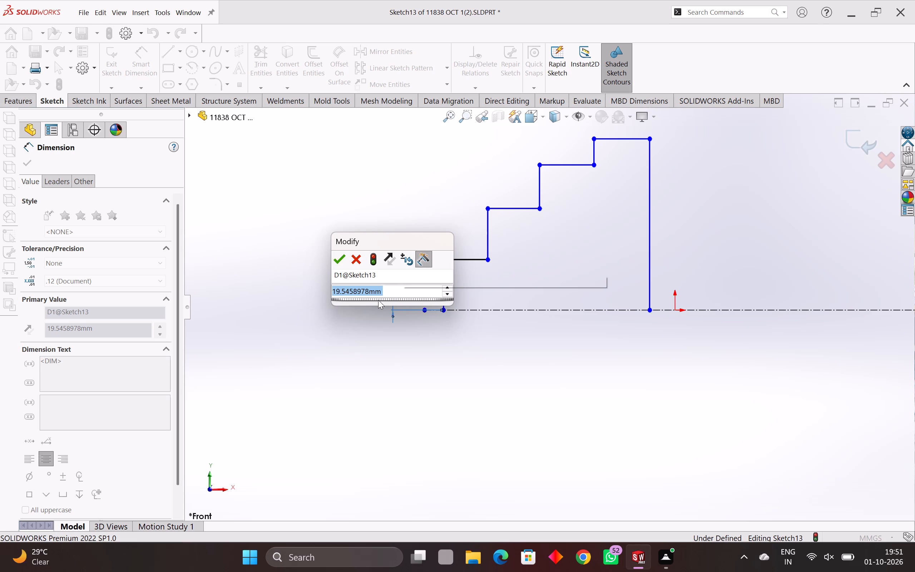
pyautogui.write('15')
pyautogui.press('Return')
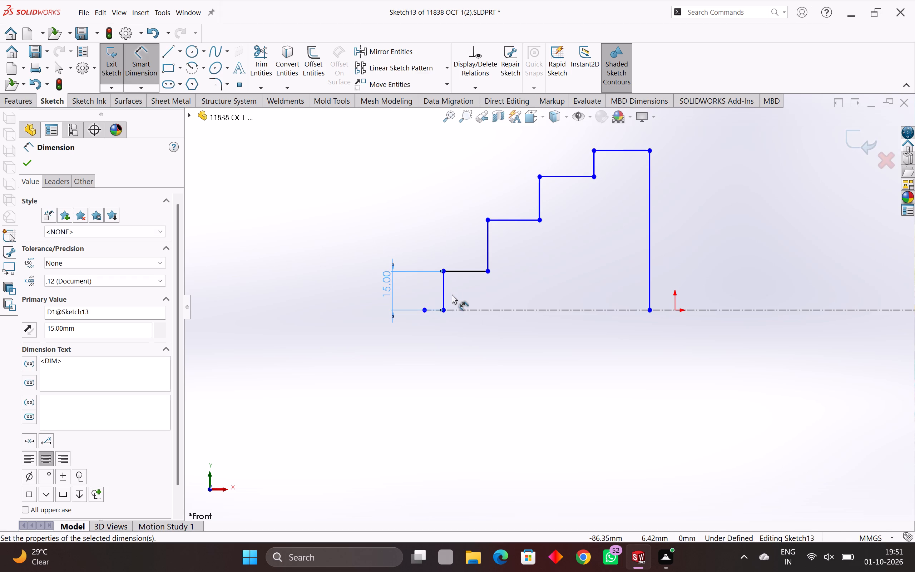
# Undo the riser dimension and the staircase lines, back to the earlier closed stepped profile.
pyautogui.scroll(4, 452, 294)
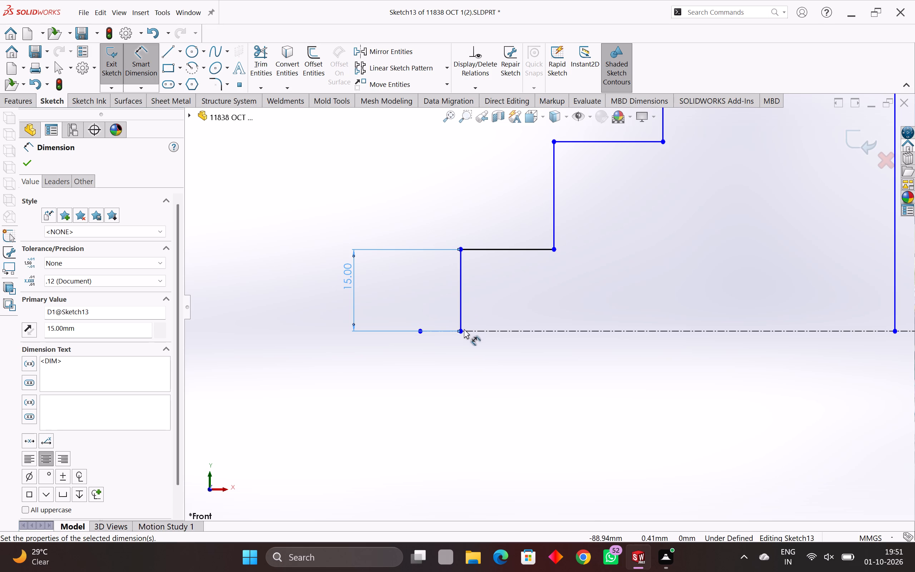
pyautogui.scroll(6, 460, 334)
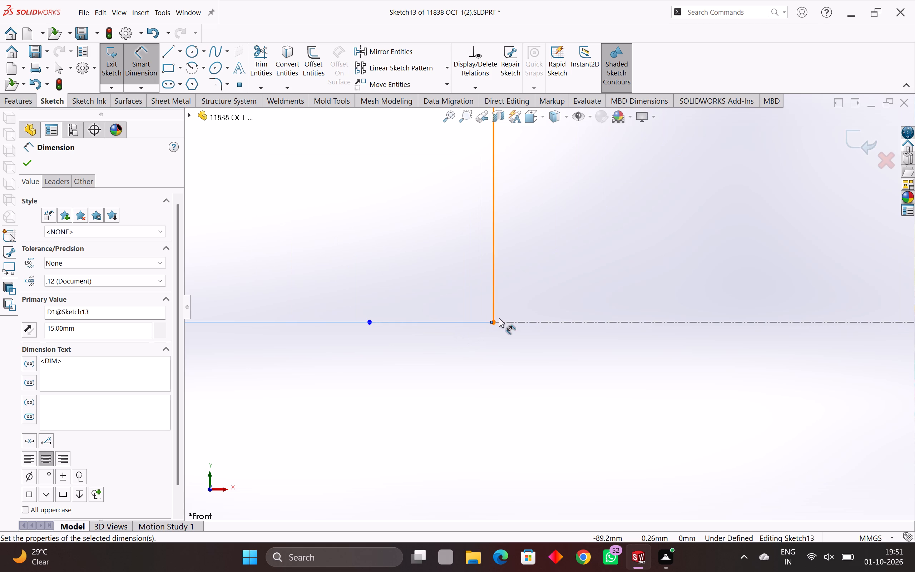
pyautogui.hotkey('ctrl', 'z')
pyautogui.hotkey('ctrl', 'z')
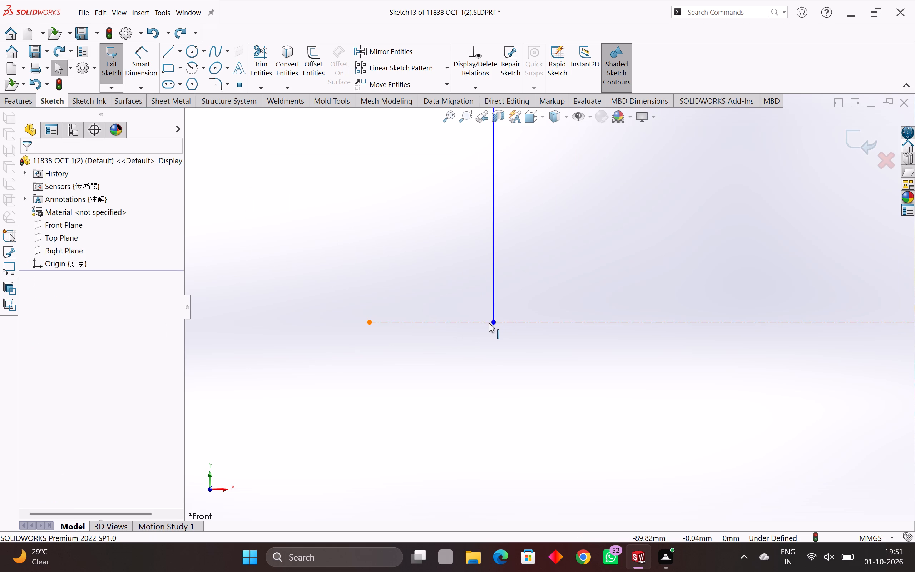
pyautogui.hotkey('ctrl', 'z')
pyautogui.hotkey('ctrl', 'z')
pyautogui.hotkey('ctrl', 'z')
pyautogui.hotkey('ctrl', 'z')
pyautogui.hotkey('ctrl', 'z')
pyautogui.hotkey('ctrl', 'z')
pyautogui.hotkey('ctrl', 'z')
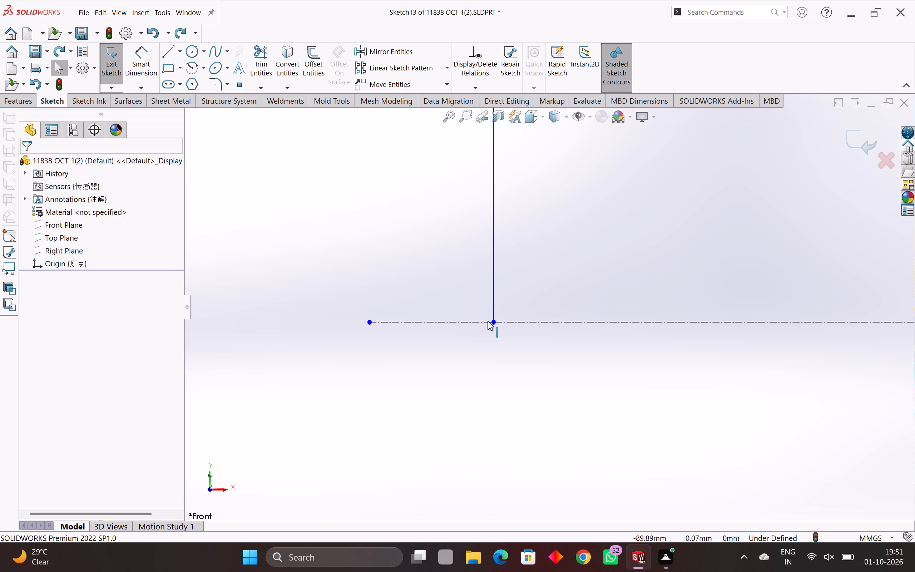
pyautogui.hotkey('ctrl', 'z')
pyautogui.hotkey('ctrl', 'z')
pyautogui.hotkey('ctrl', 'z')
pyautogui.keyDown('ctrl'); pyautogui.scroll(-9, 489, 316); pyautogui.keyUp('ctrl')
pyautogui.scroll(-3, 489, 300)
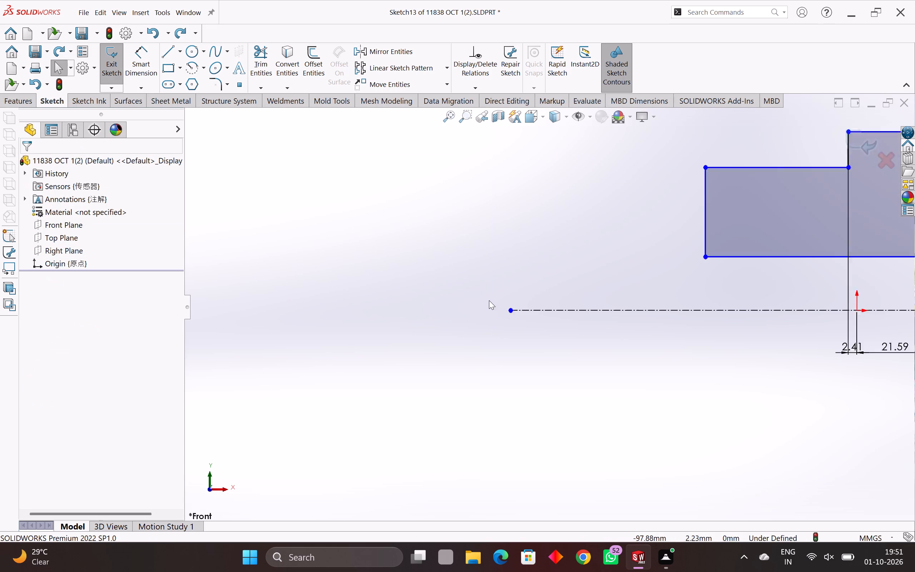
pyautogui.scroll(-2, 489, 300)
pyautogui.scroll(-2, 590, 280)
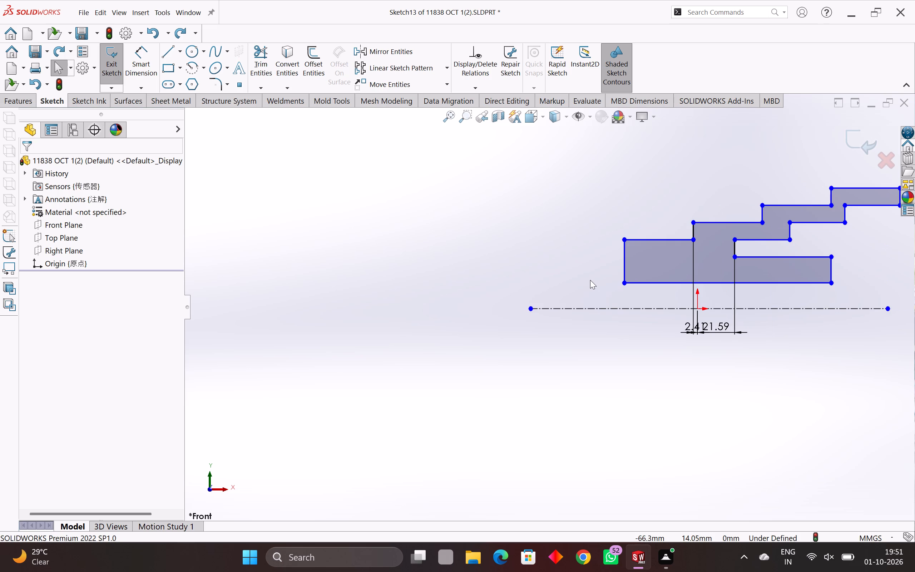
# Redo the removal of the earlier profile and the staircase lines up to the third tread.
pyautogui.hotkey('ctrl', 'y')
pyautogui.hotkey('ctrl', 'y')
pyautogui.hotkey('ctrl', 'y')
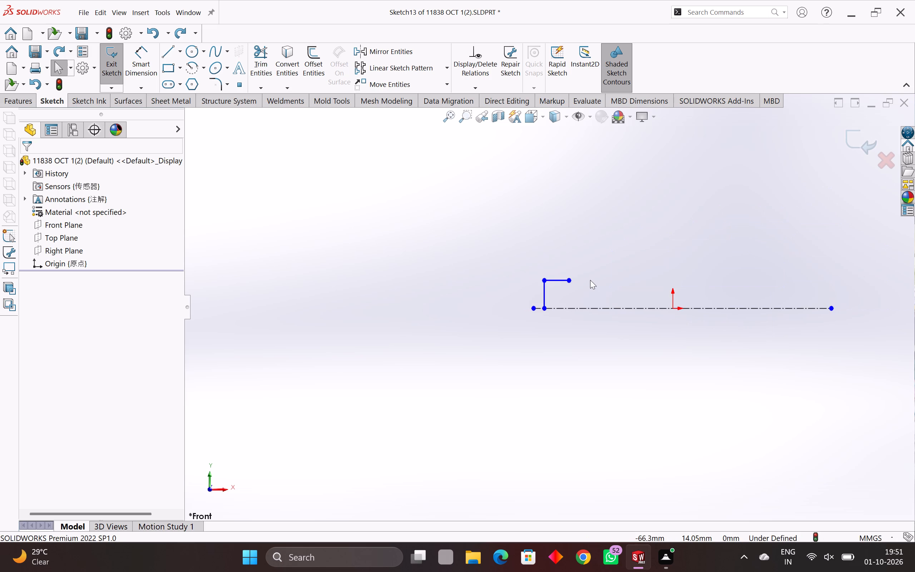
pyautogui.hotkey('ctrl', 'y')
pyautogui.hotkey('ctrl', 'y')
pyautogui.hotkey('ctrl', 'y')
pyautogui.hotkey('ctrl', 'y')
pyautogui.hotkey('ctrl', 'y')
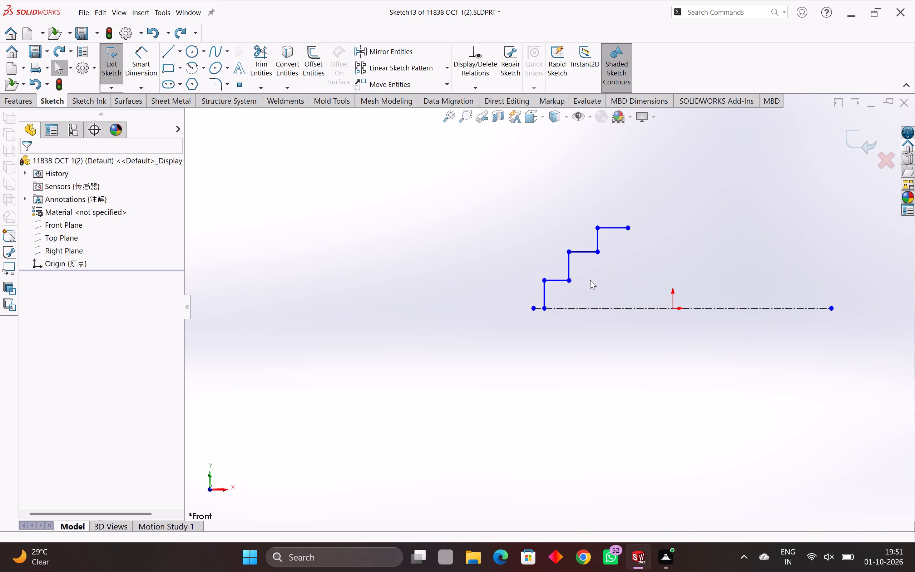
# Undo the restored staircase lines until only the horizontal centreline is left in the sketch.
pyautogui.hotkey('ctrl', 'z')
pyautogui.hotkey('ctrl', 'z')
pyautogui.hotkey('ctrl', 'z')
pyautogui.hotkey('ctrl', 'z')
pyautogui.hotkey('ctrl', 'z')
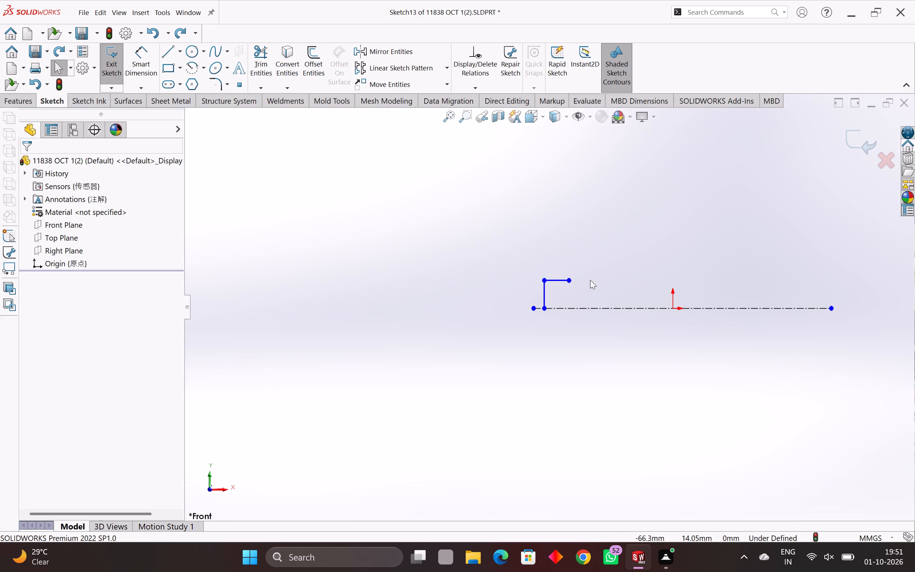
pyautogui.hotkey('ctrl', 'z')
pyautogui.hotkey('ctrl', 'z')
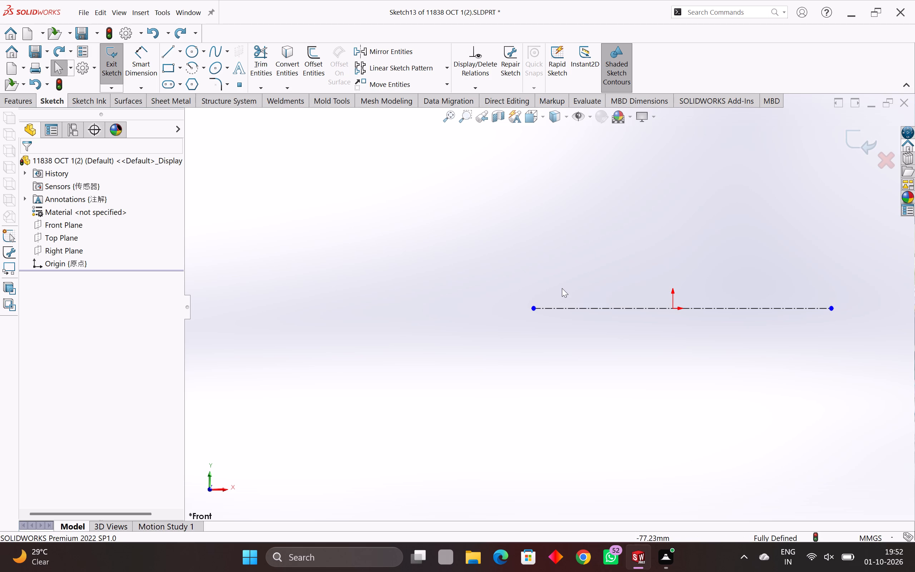
# Sketch a rising staircase of four risers and treads above the centreline, starting with a riser about 34 mm high and tread about 37 mm long.
pyautogui.press('l')
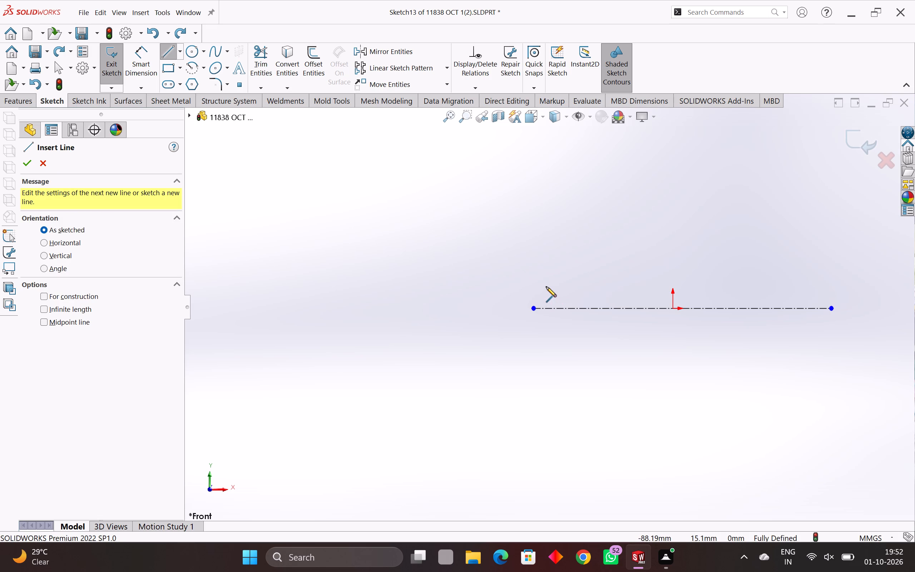
pyautogui.moveTo(551, 284); pyautogui.dragTo(550, 279)
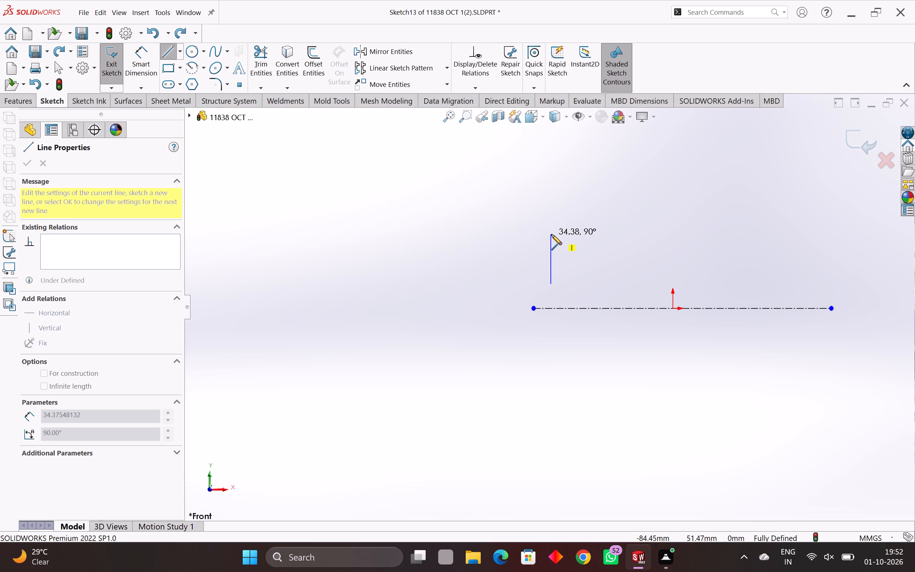
pyautogui.click(552, 235)
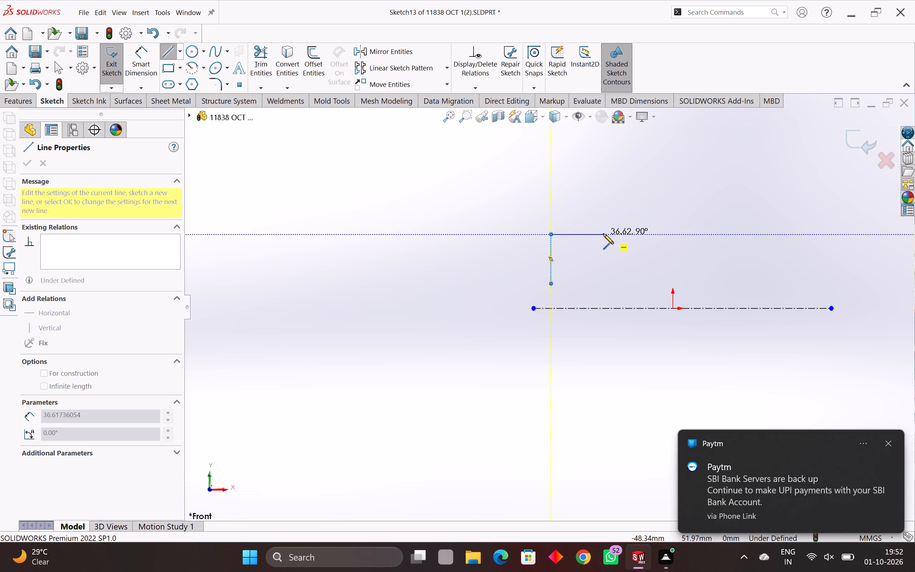
pyautogui.click(603, 233)
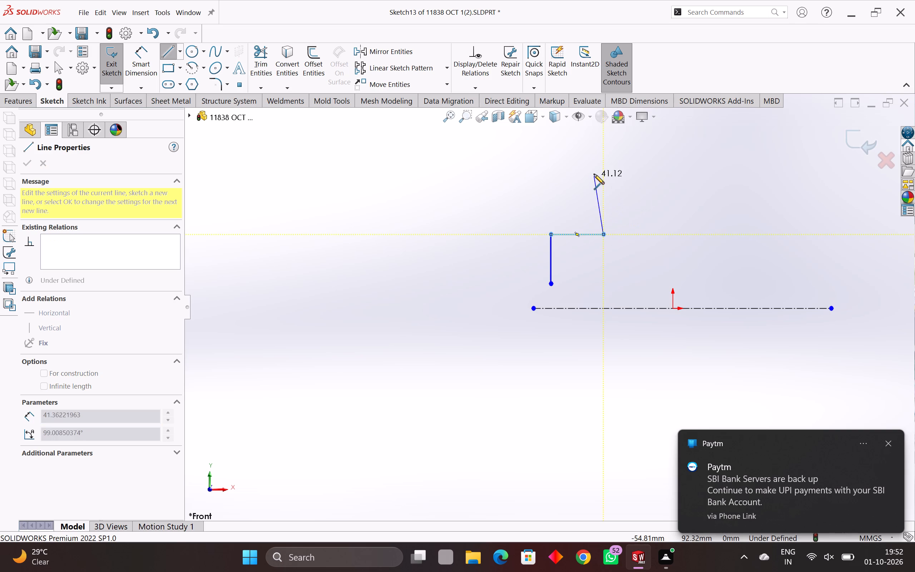
pyautogui.click(603, 160)
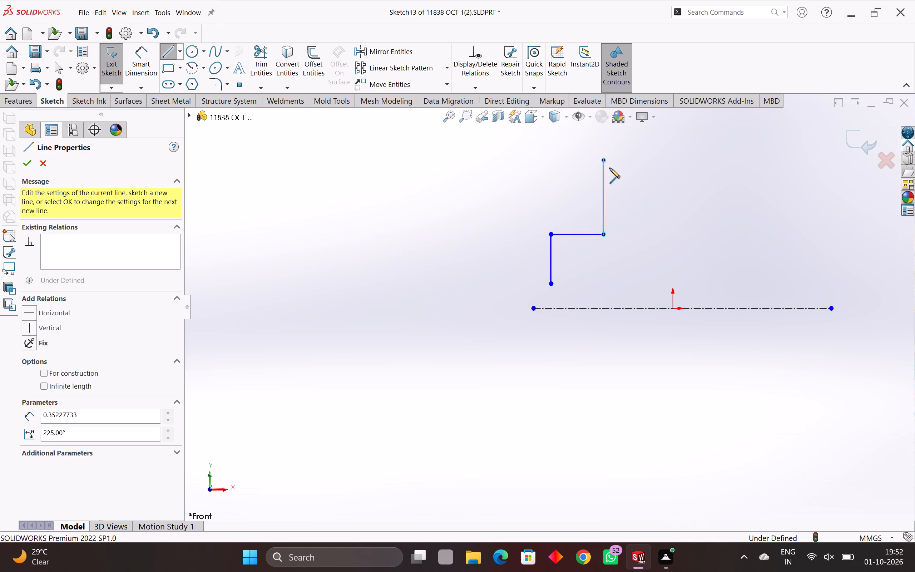
pyautogui.click(682, 159)
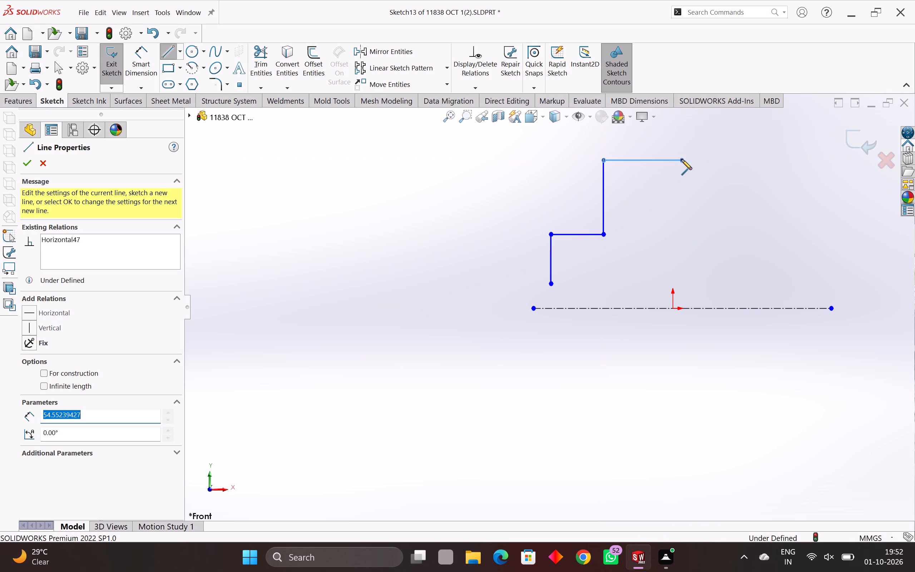
pyautogui.scroll(-3, 682, 159)
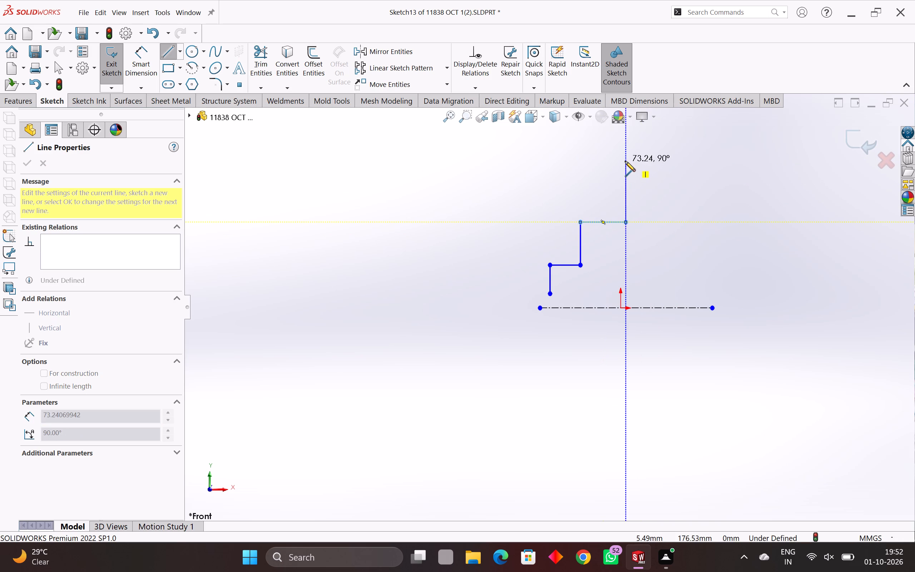
pyautogui.click(627, 177)
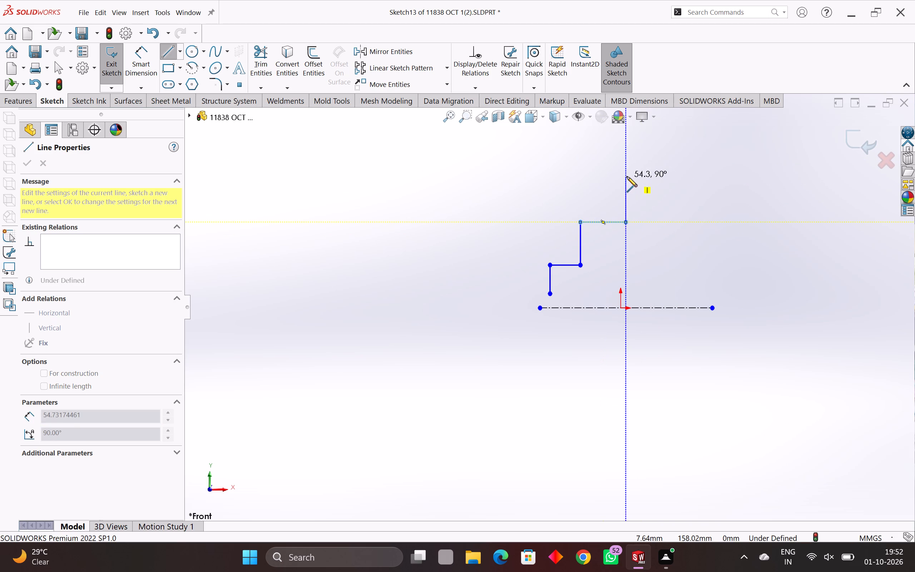
pyautogui.click(677, 175)
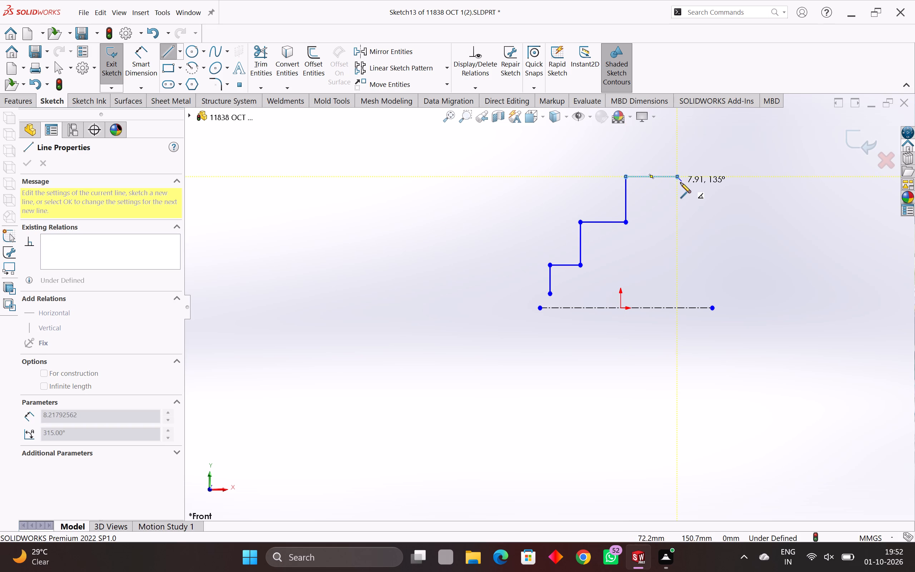
pyautogui.click(677, 152)
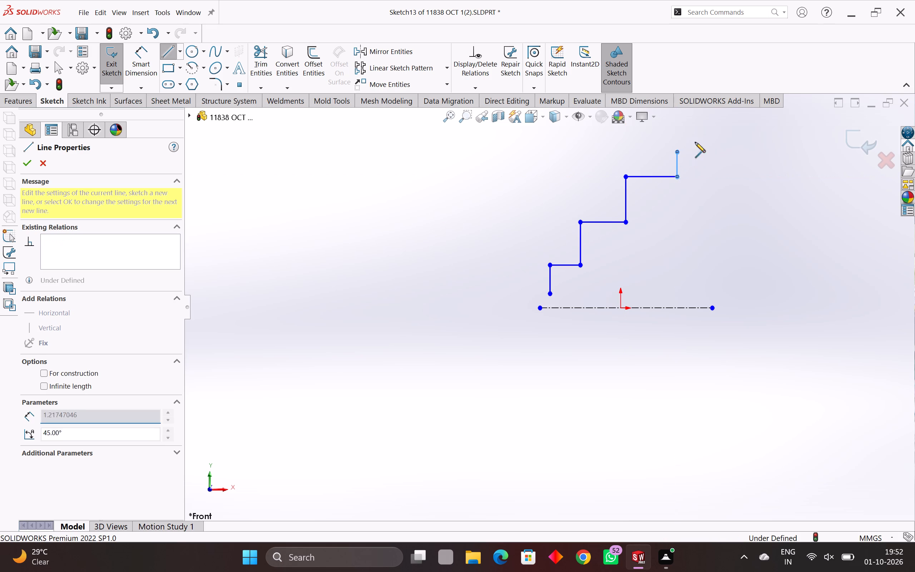
pyautogui.click(715, 152)
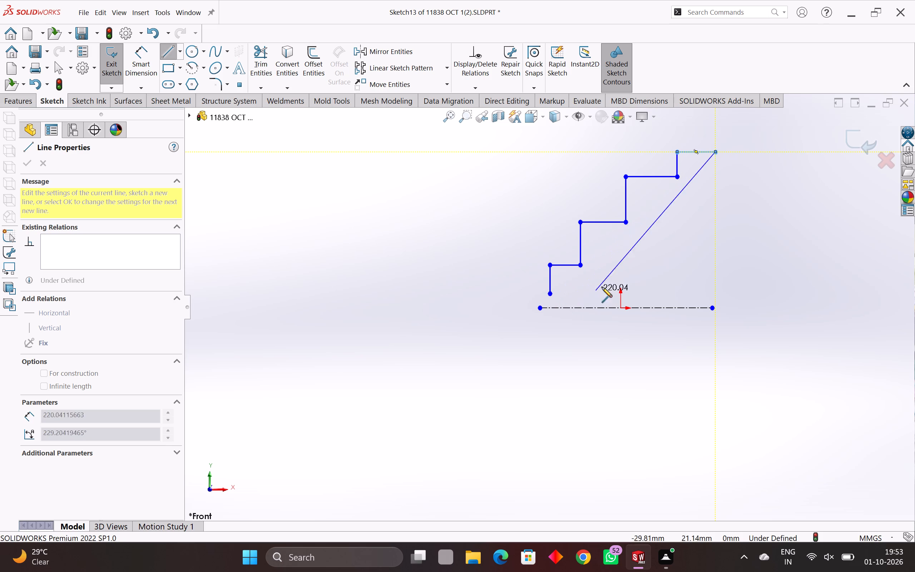
# Close the profile with a vertical line about 171 mm down from the last tread and a horizontal base about 199 mm long.
pyautogui.click(715, 292)
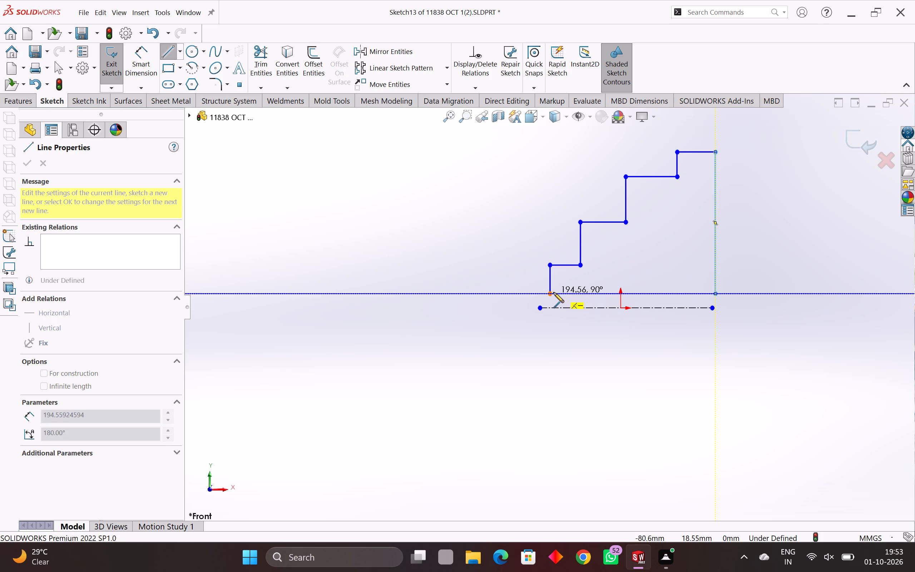
pyautogui.click(552, 294)
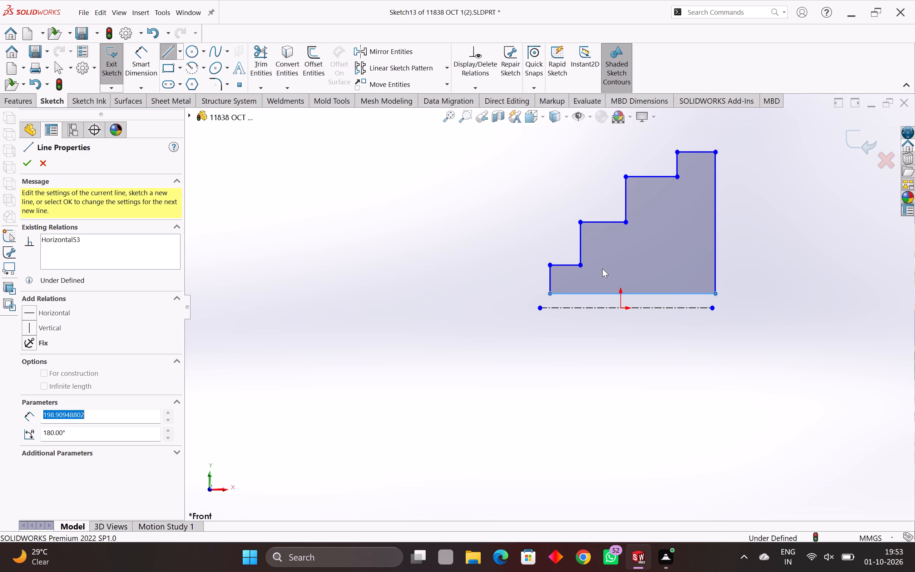
pyautogui.press('Escape')
pyautogui.press('Escape')
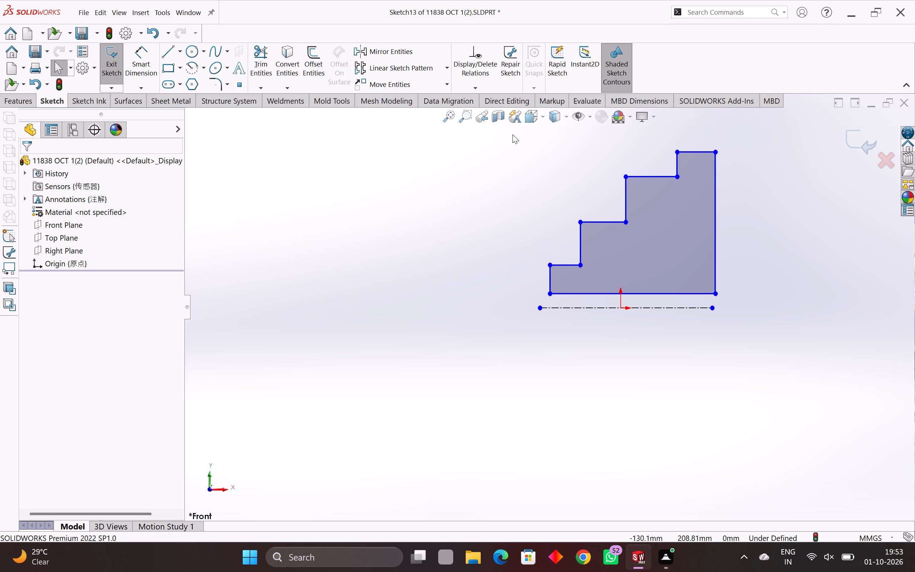
# Dimension the height of the first riser's lower endpoint above the centreline at 15 mm.
pyautogui.click(261, 63)
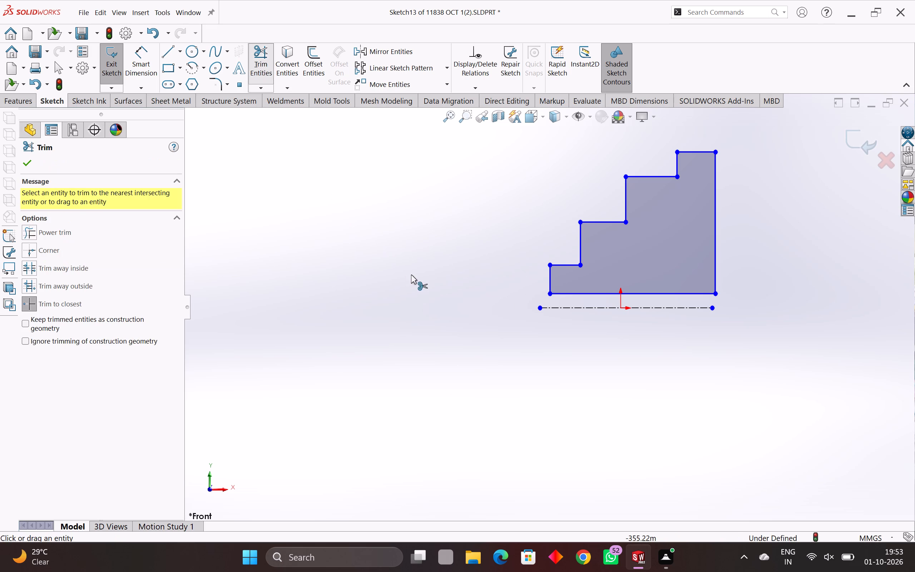
pyautogui.click(145, 53)
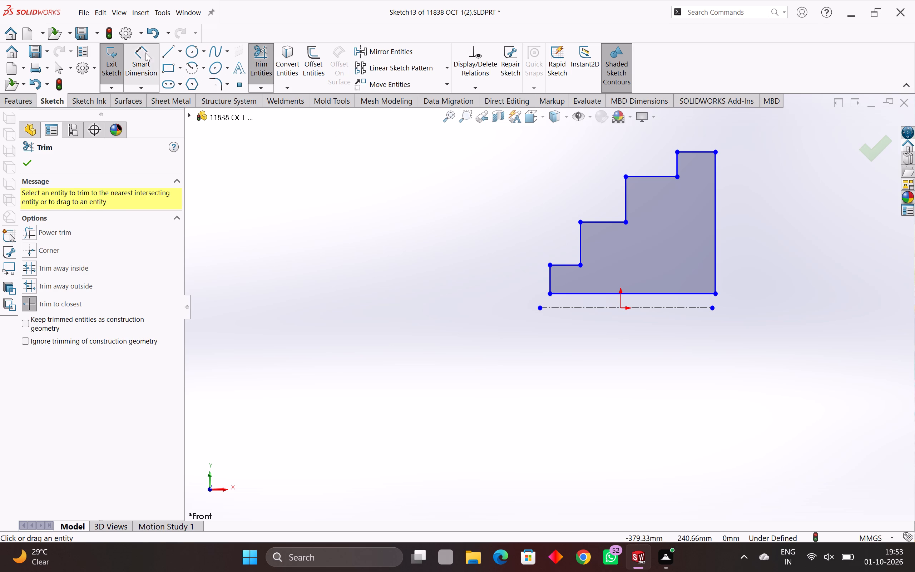
pyautogui.scroll(2, 546, 335)
pyautogui.scroll(2, 572, 294)
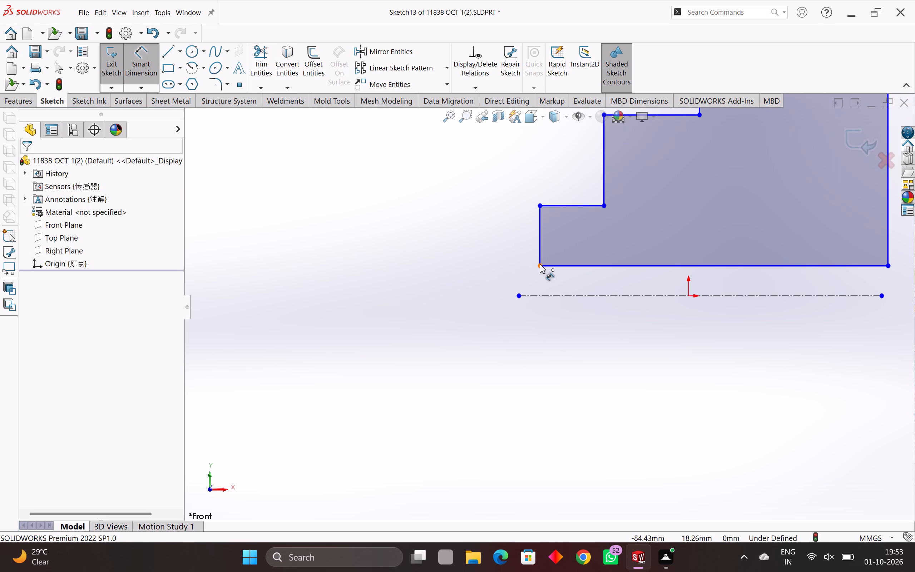
pyautogui.click(540, 264)
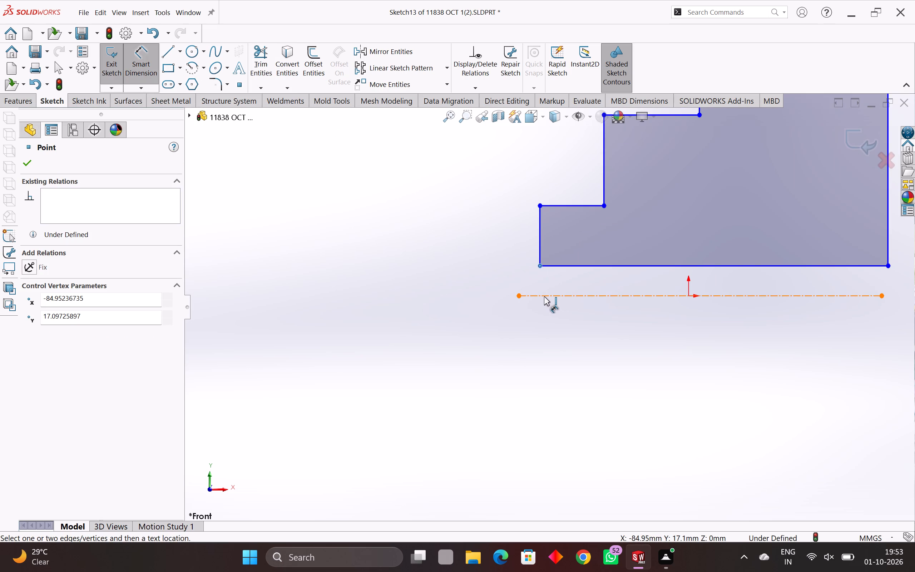
pyautogui.click(544, 296)
pyautogui.click(489, 296)
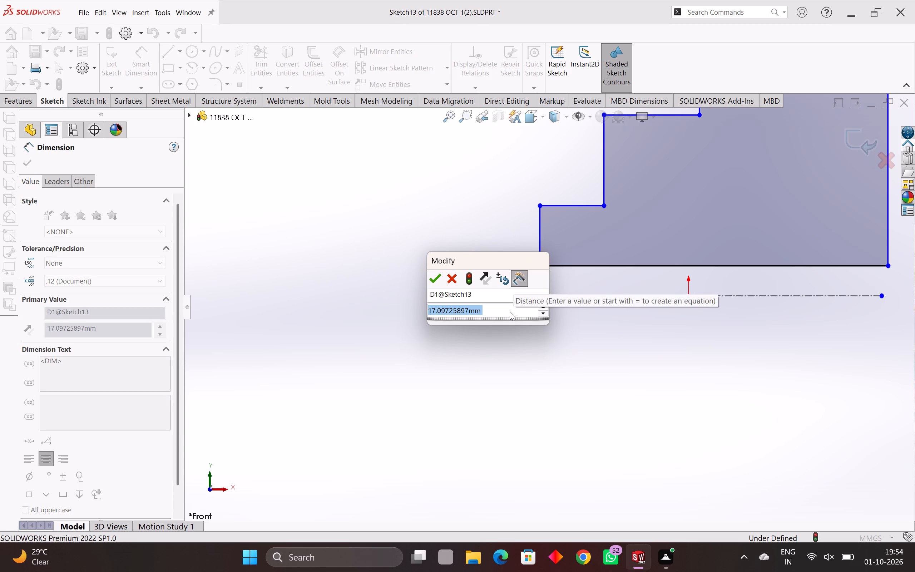
pyautogui.write('15')
pyautogui.press('Return')
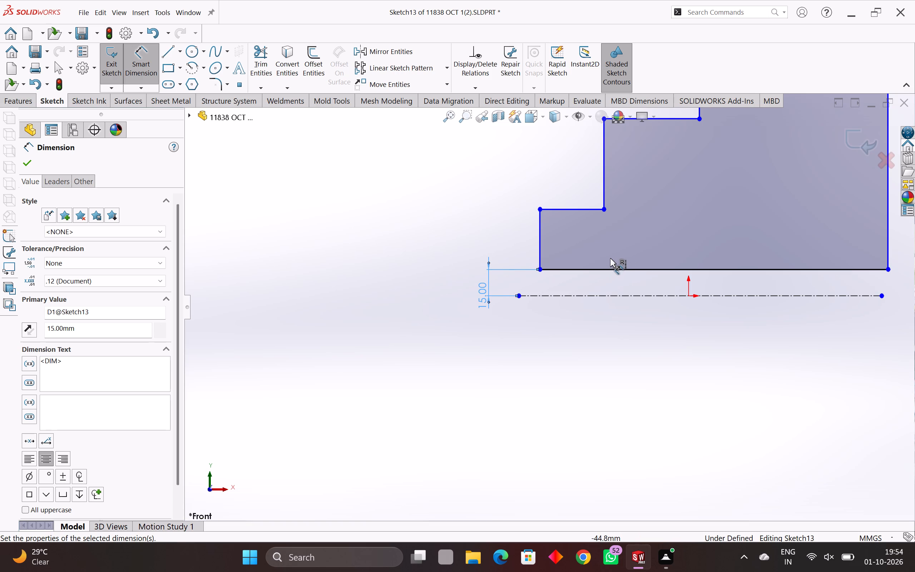
# Dimension the first riser's height at 25 mm.
pyautogui.scroll(1, 628, 245)
pyautogui.scroll(-1, 637, 203)
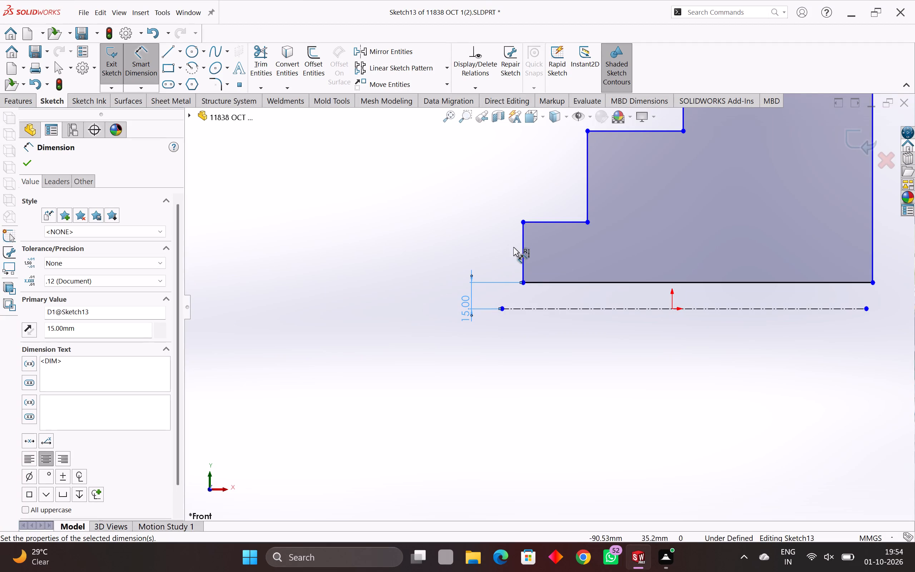
pyautogui.moveTo(522, 246); pyautogui.dragTo(519, 245)
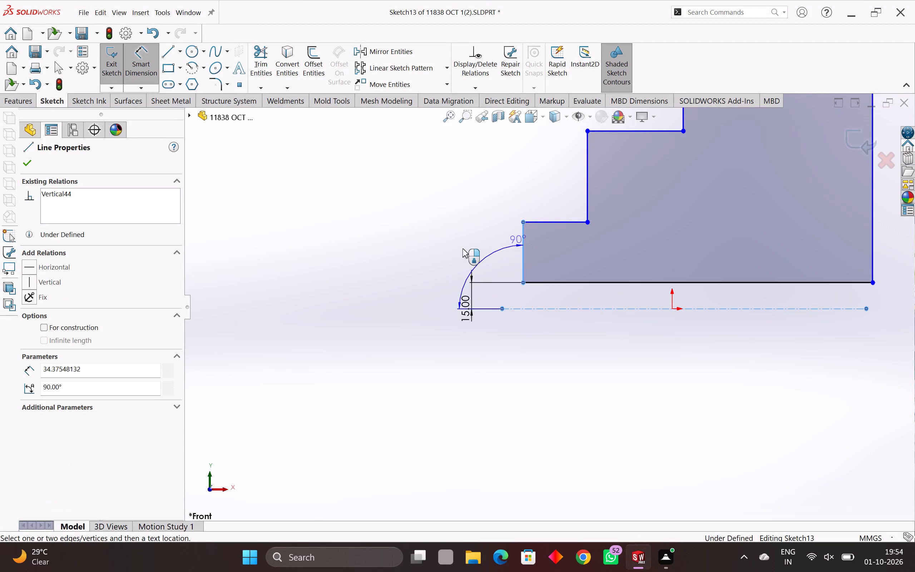
pyautogui.press('Escape')
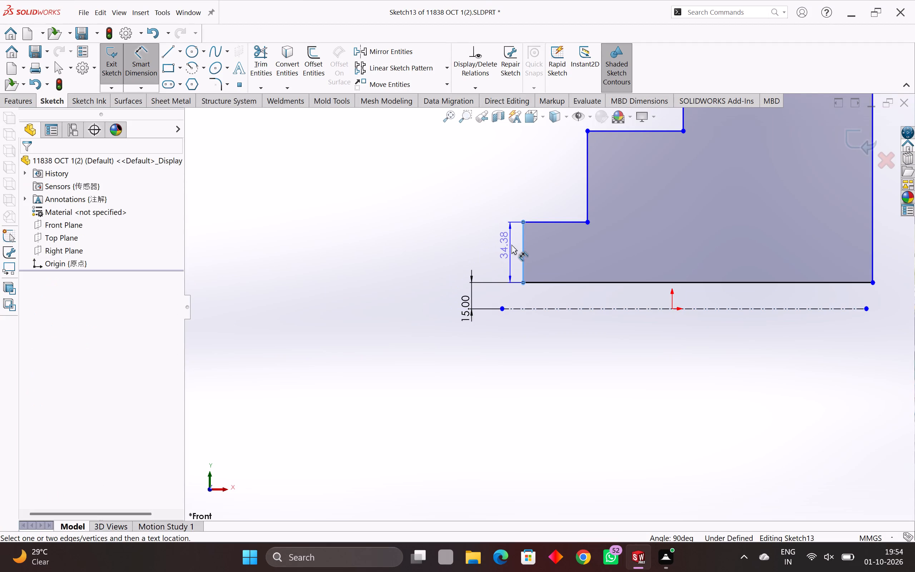
pyautogui.click(476, 237)
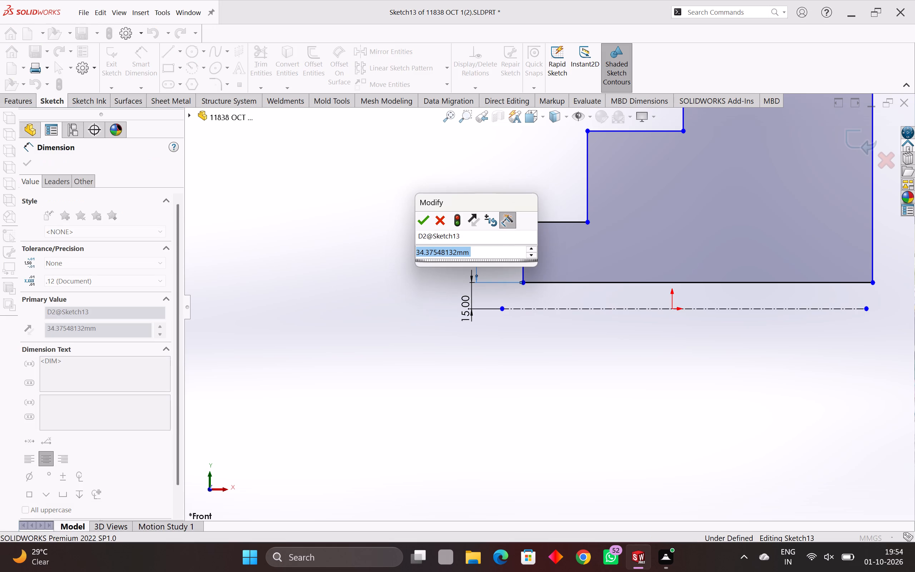
pyautogui.write('25')
pyautogui.press('Return')
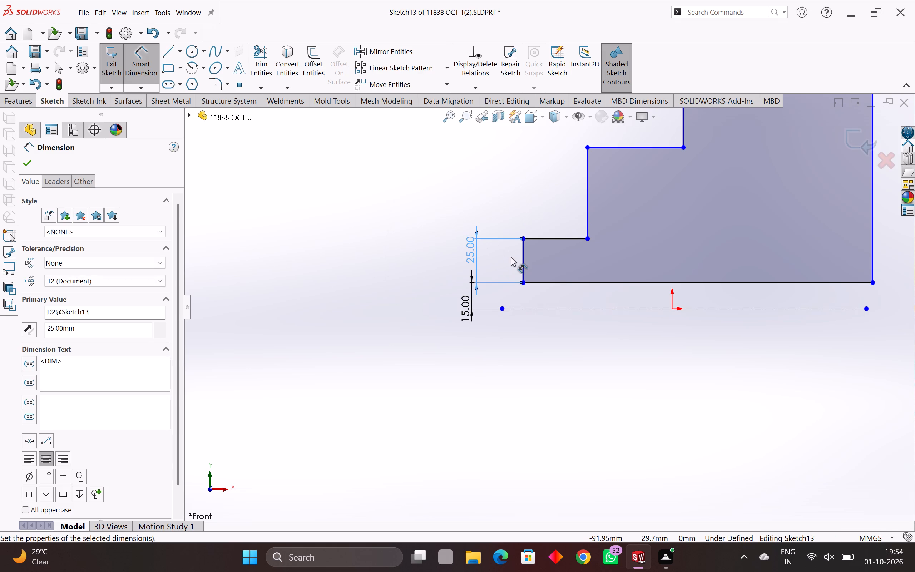
pyautogui.press('Escape')
pyautogui.press('Escape')
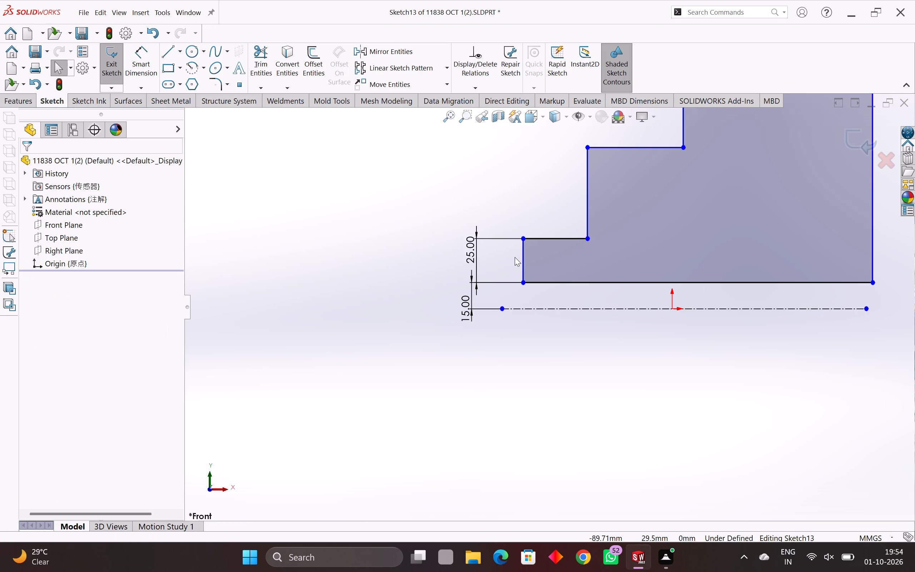
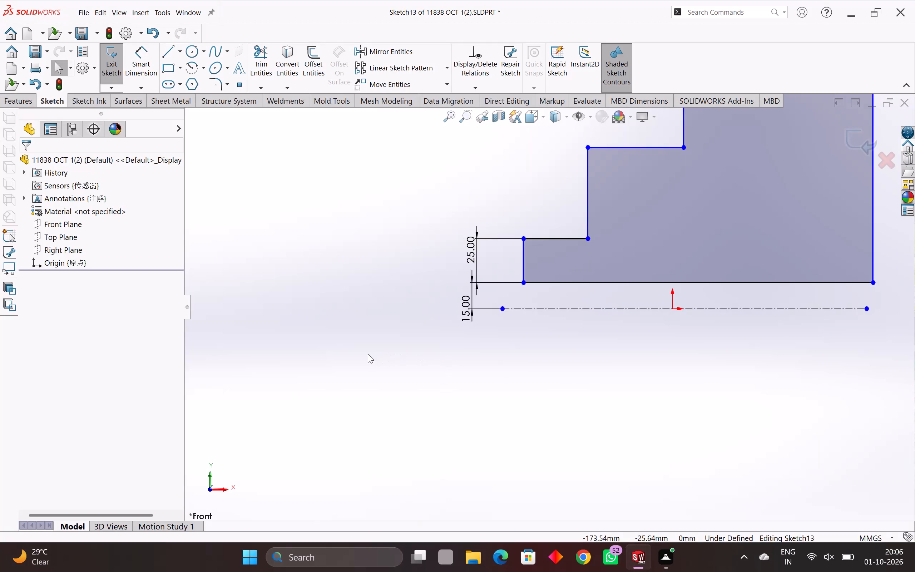
# Dimension the first tread's length at 40 mm.
pyautogui.scroll(-2, 627, 190)
pyautogui.scroll(-2, 680, 208)
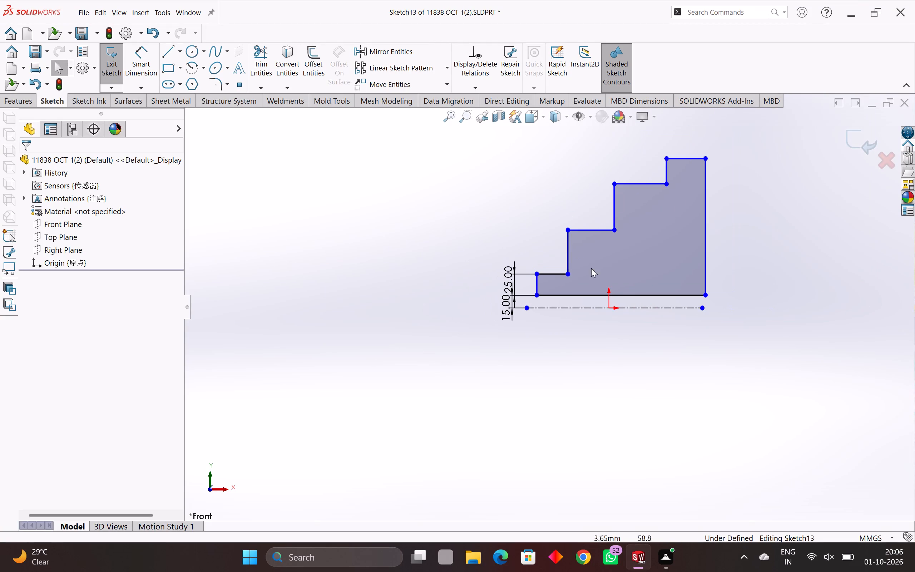
pyautogui.scroll(6, 566, 267)
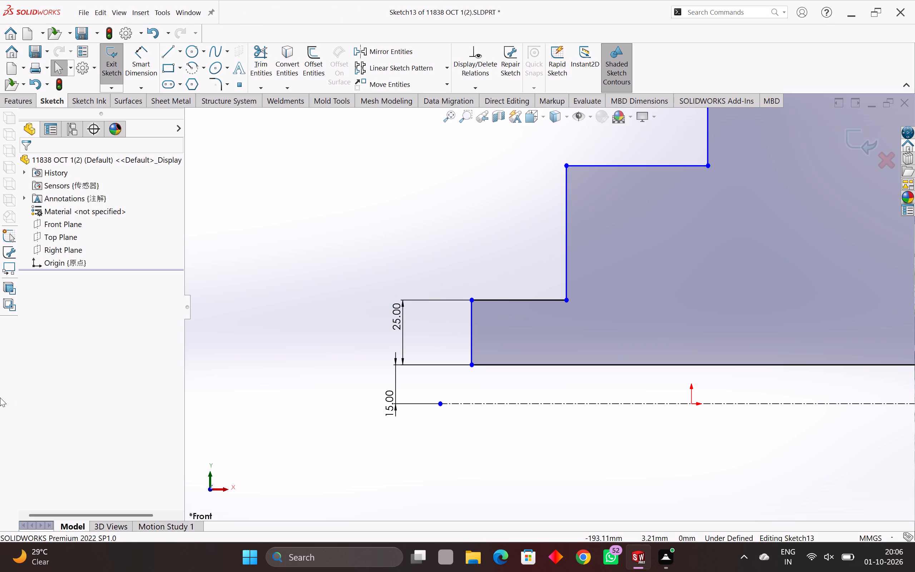
pyautogui.click(138, 60)
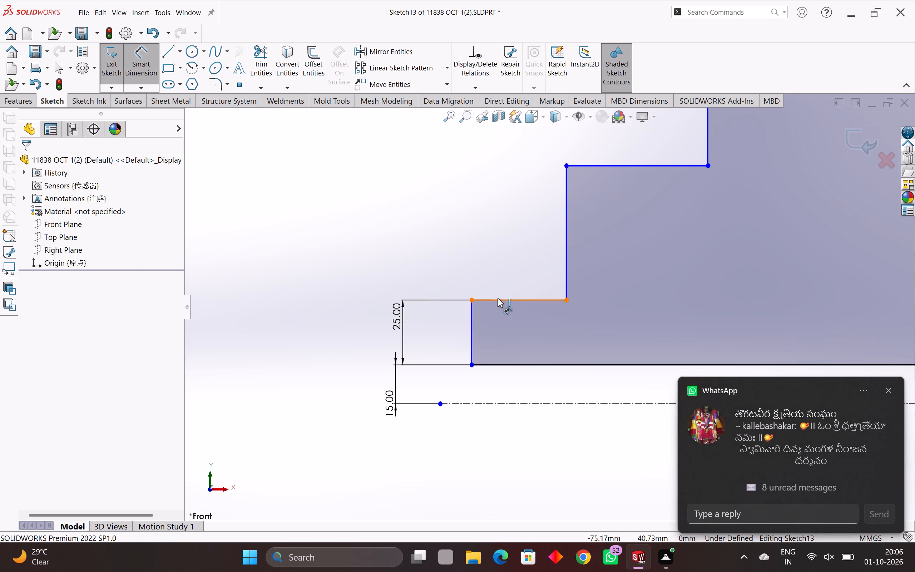
pyautogui.click(498, 298)
pyautogui.click(504, 300)
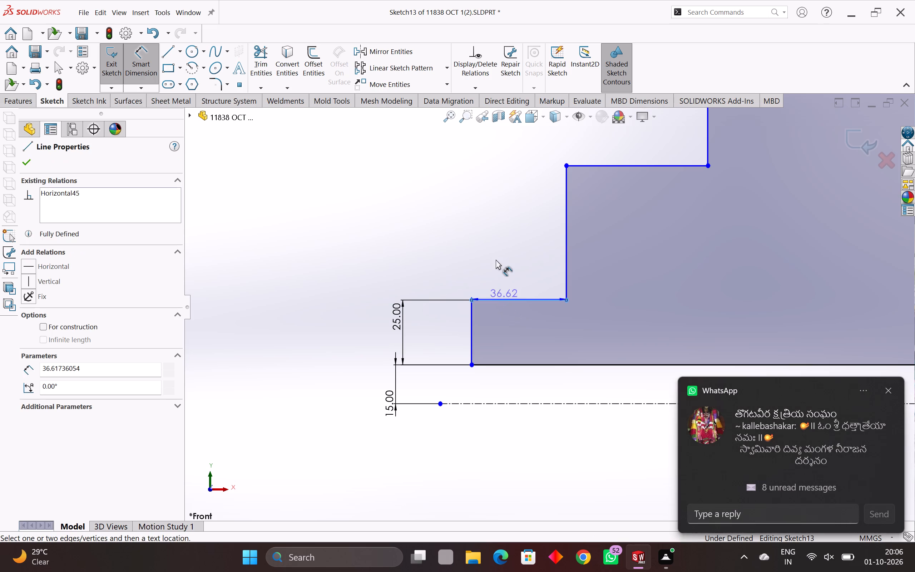
pyautogui.scroll(-2, 496, 248)
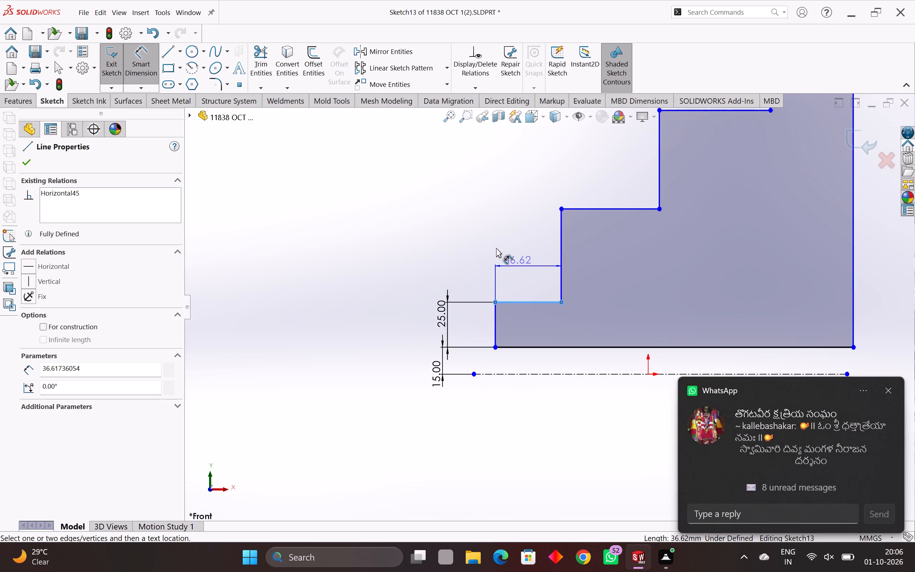
pyautogui.click(496, 243)
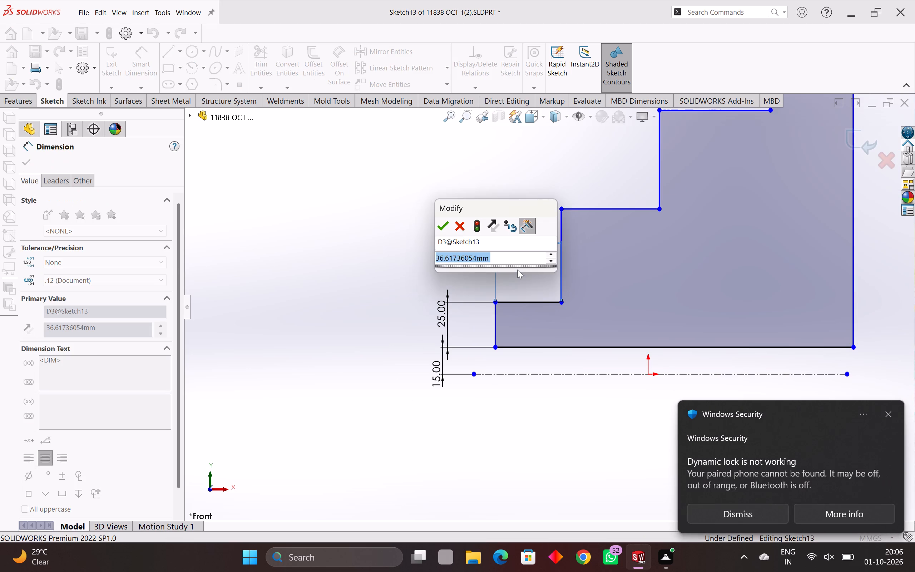
pyautogui.write('40')
pyautogui.press('Return')
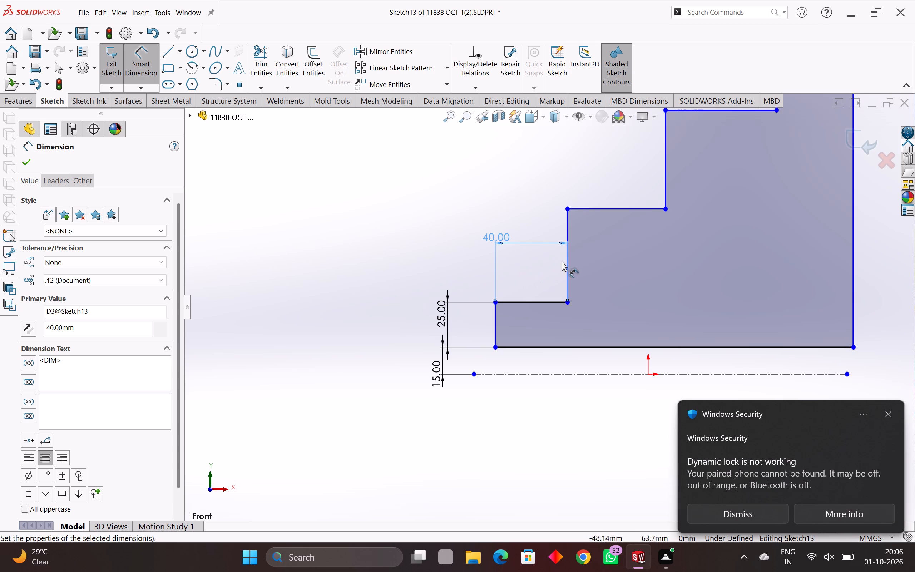
# Dimension the second riser's height at 15 mm.
pyautogui.click(567, 271)
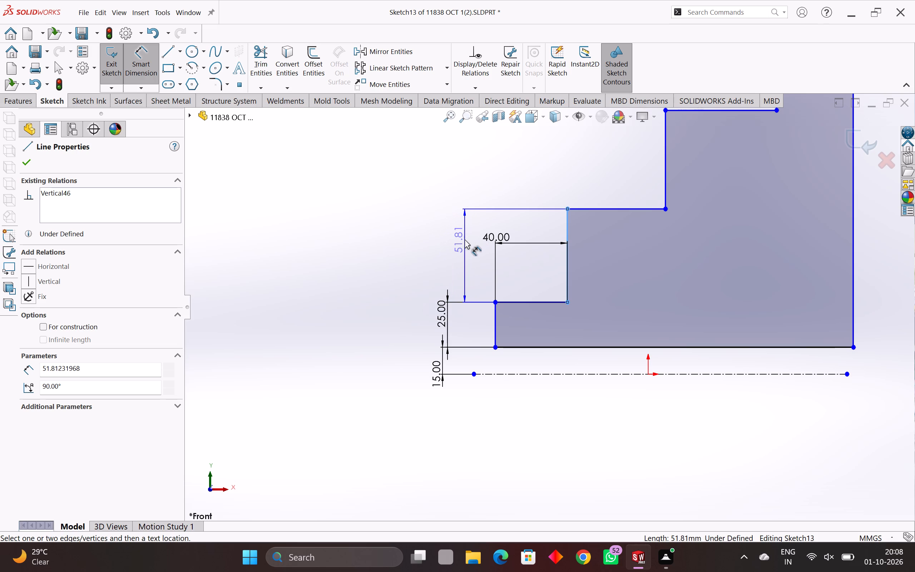
pyautogui.click(465, 239)
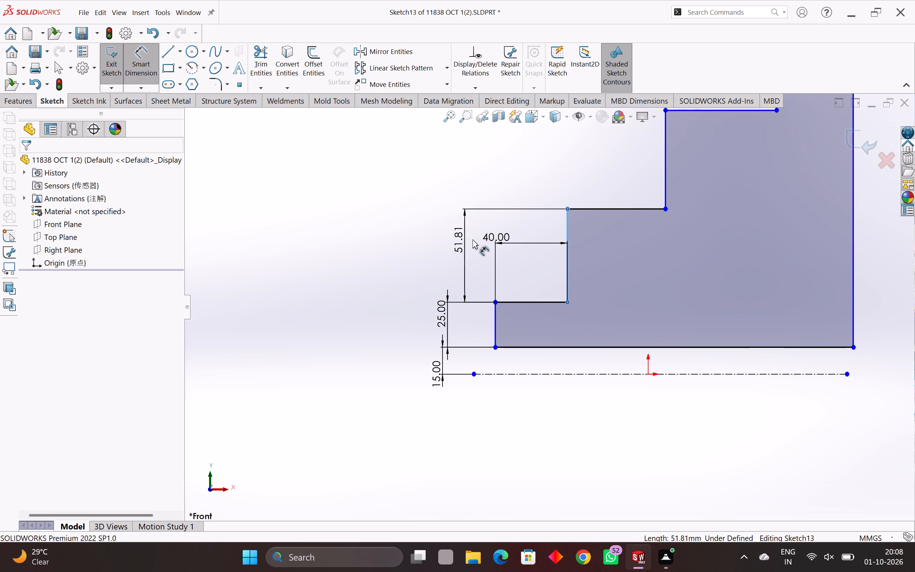
pyautogui.press('1')
pyautogui.press('5')
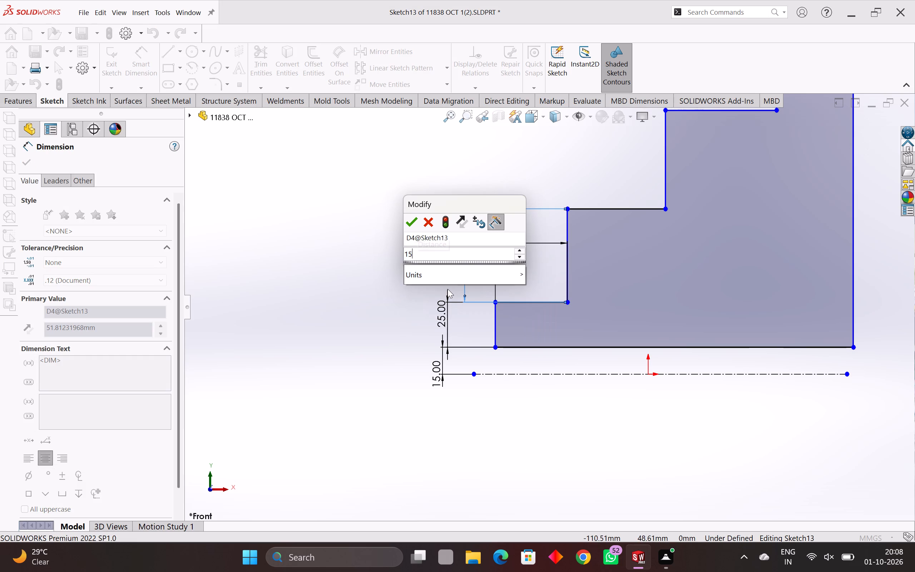
pyautogui.press('Return')
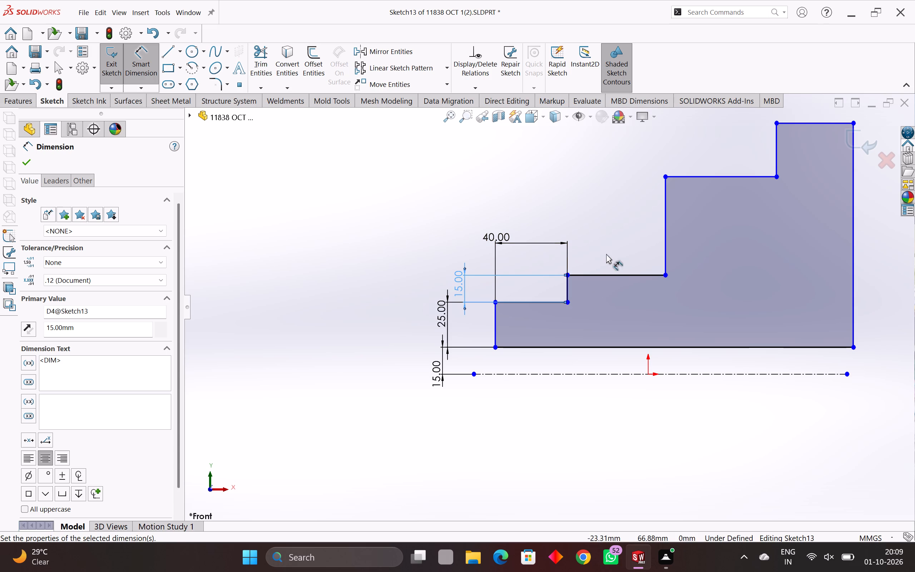
# Dimension the second tread's length at 40 mm.
pyautogui.click(602, 273)
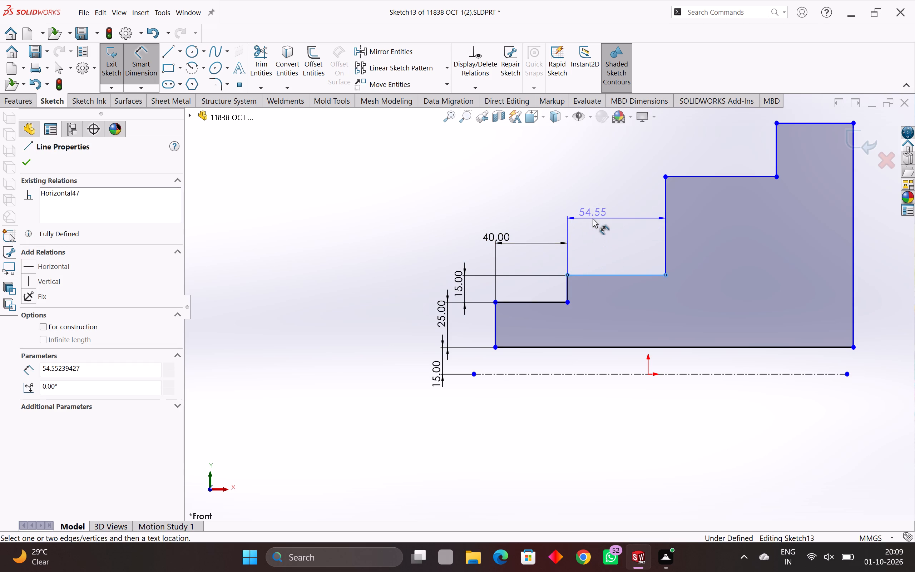
pyautogui.click(592, 216)
pyautogui.write('40')
pyautogui.press('Return')
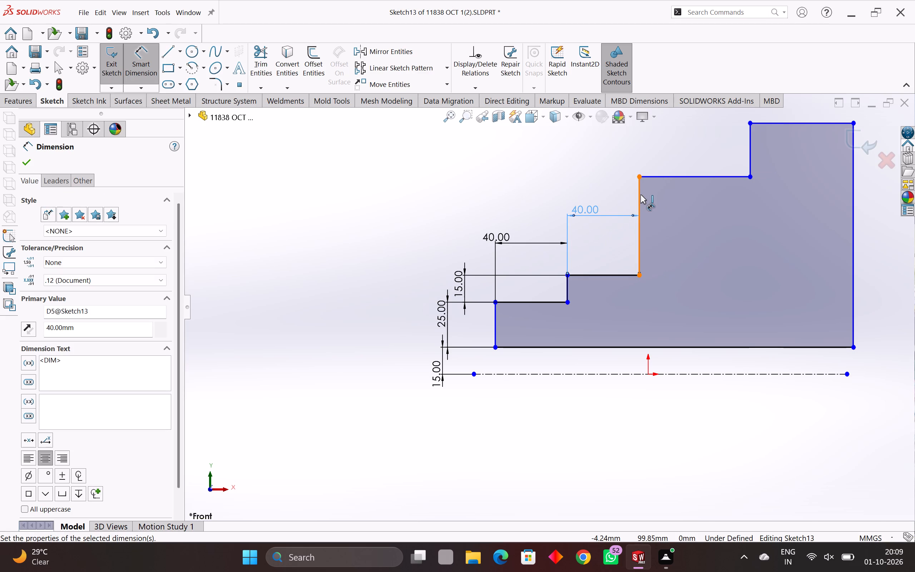
# Dimension the third riser's height at 15 mm.
pyautogui.click(639, 196)
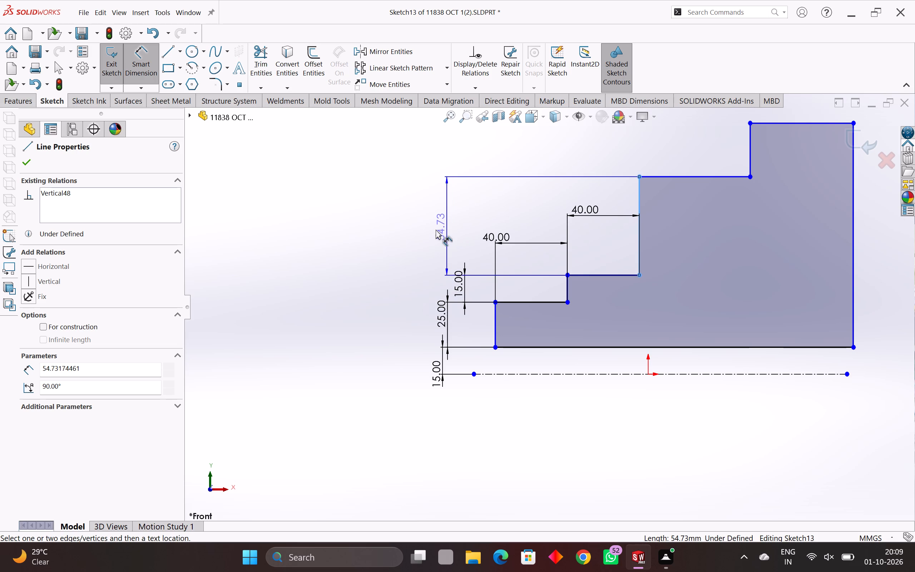
pyautogui.click(448, 223)
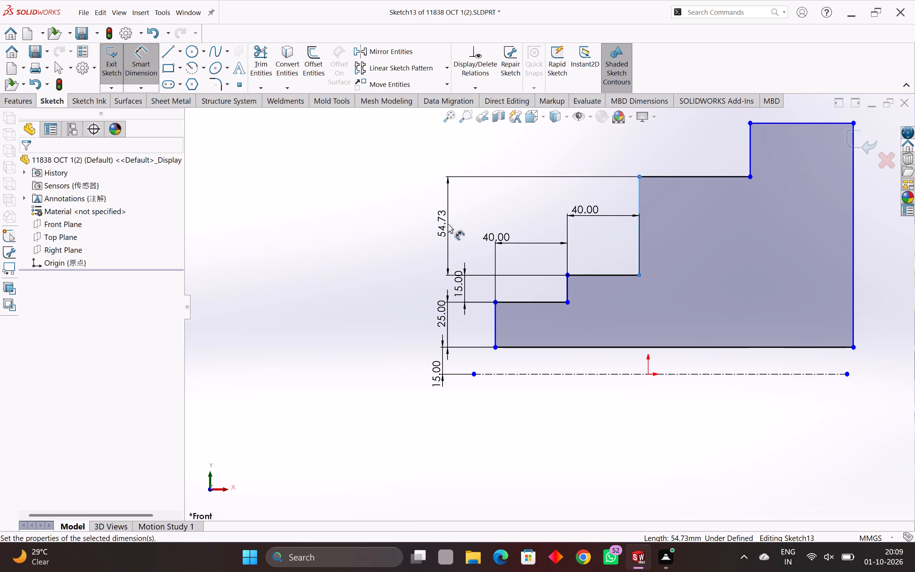
pyautogui.write('15')
pyautogui.press('Return')
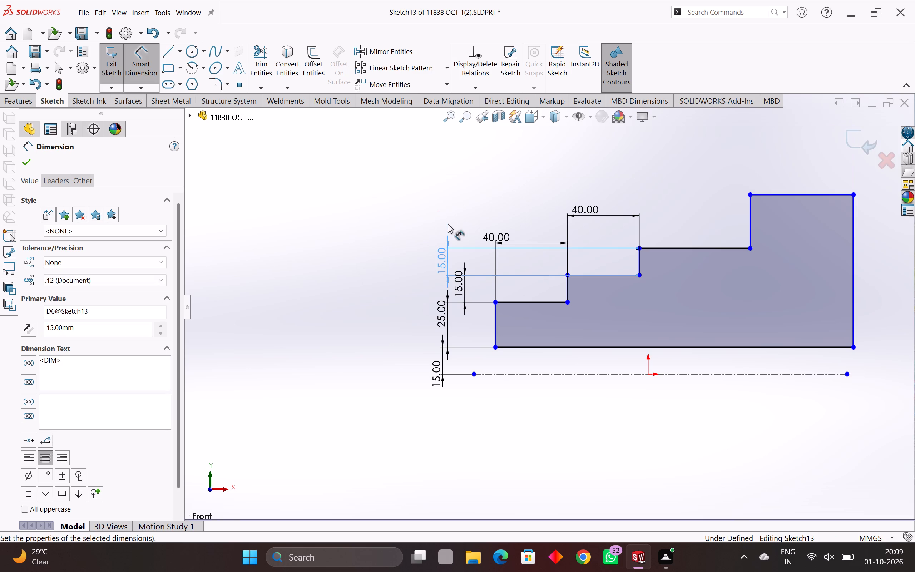
# Dimension the third tread's length at 40 mm.
pyautogui.scroll(1, 682, 256)
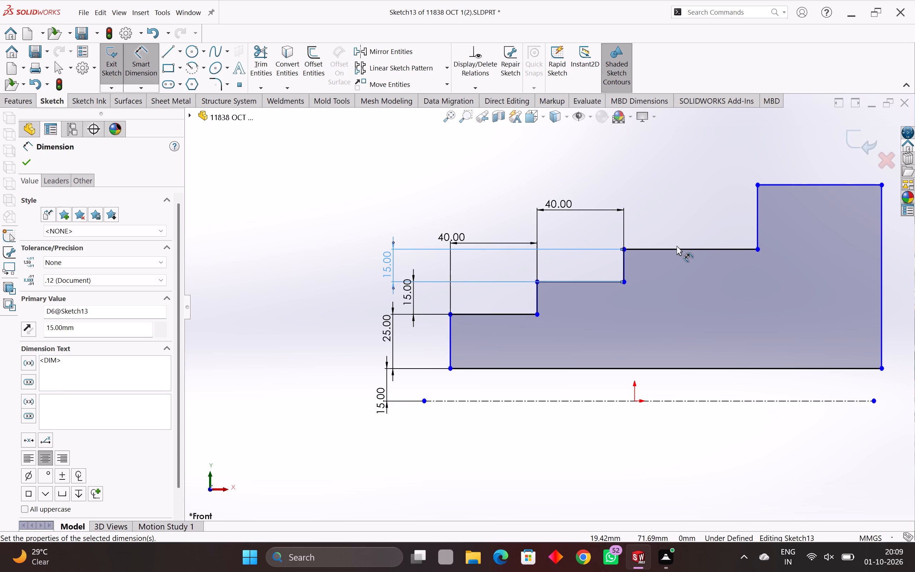
pyautogui.click(679, 250)
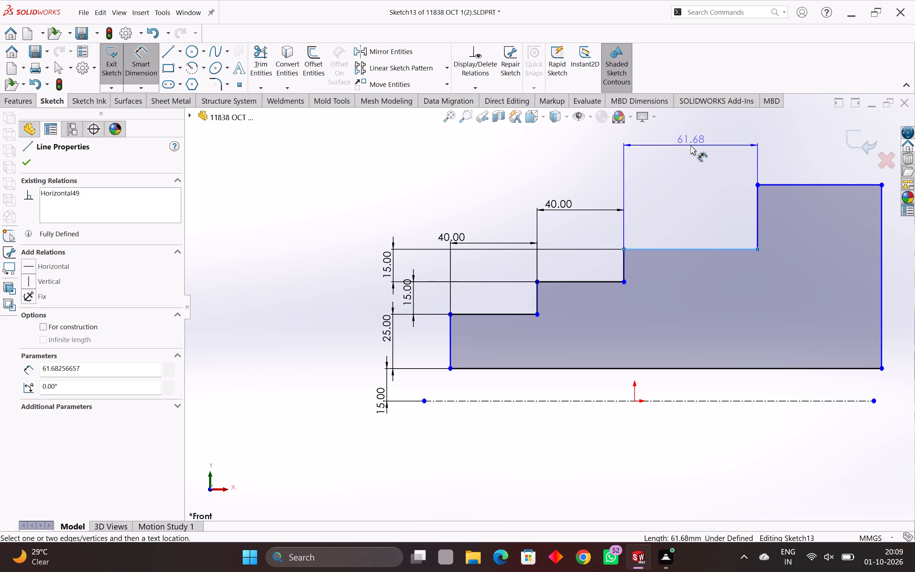
pyautogui.click(675, 182)
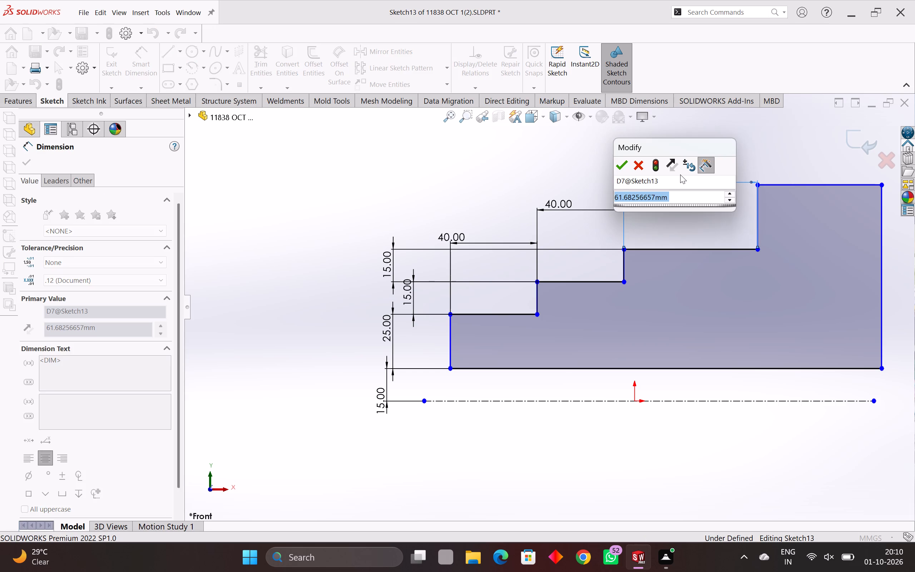
pyautogui.write('40')
pyautogui.press('Return')
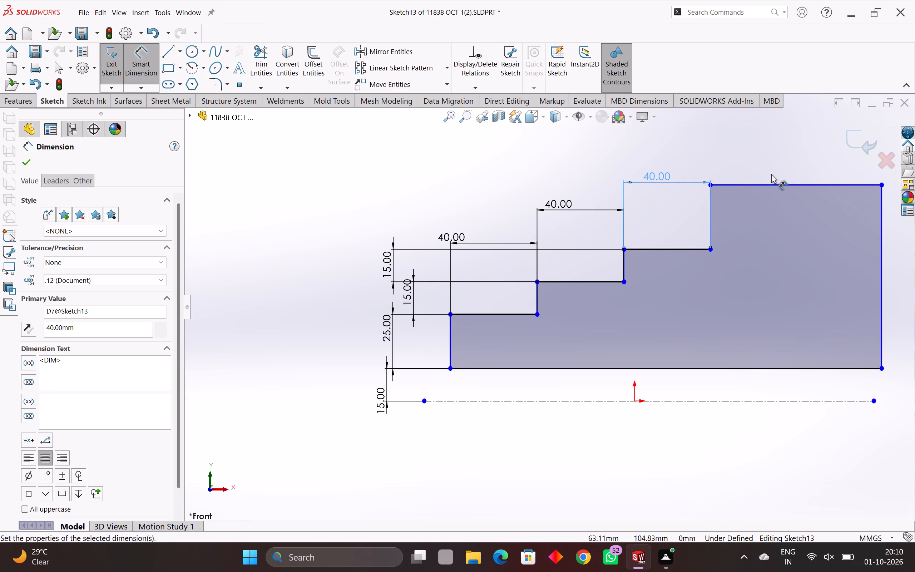
# Dimension the fourth riser's height at 15 mm.
pyautogui.click(712, 216)
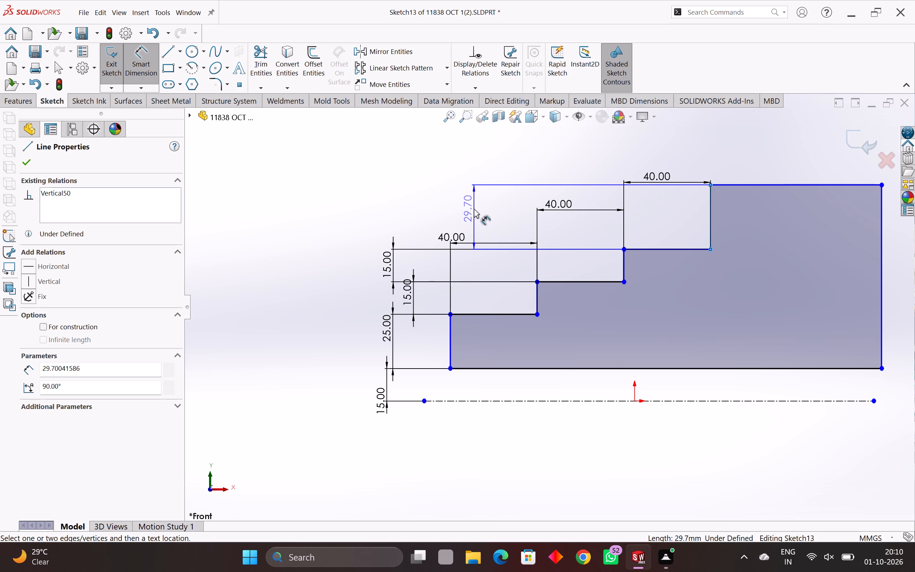
pyautogui.click(474, 208)
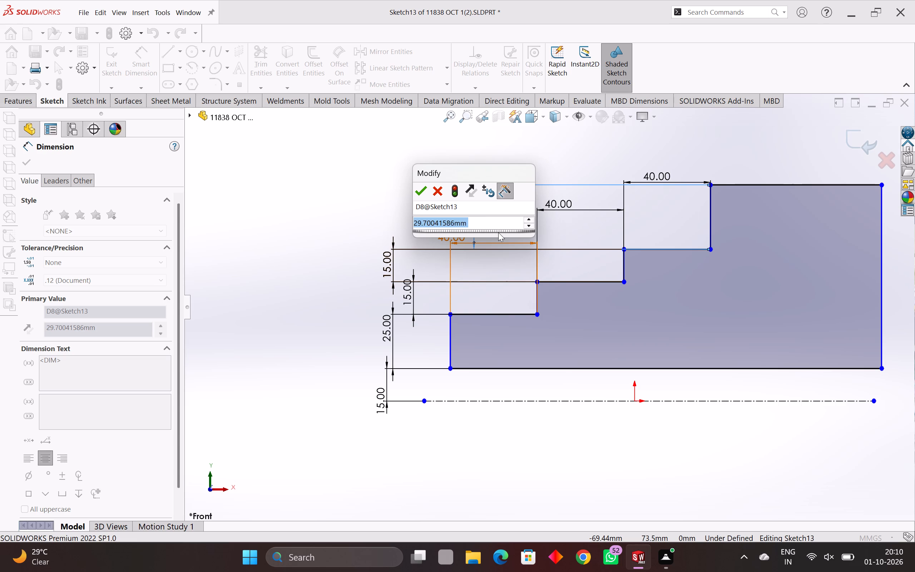
pyautogui.write('15')
pyautogui.press('Return')
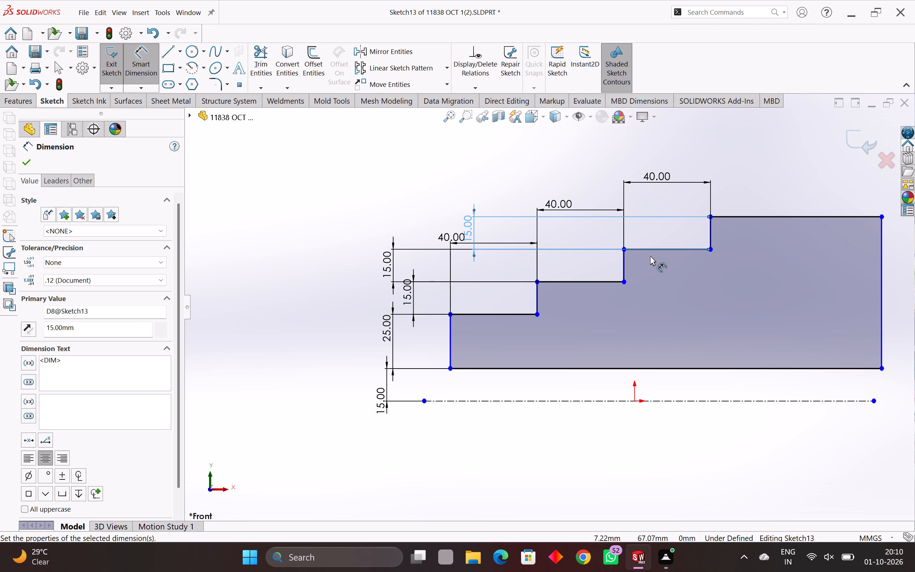
# Dimension the fourth tread's length at 40 mm and finish dimensioning.
pyautogui.click(767, 215)
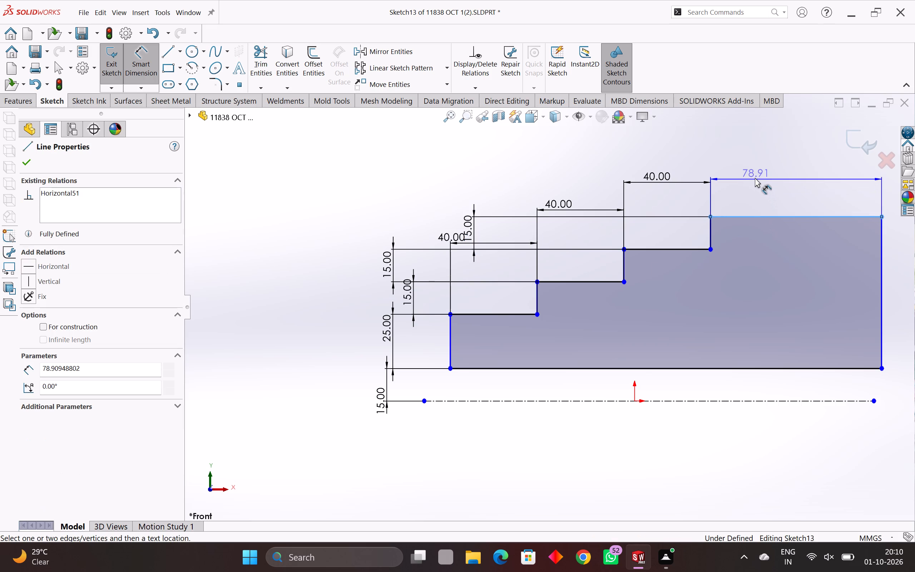
pyautogui.click(756, 179)
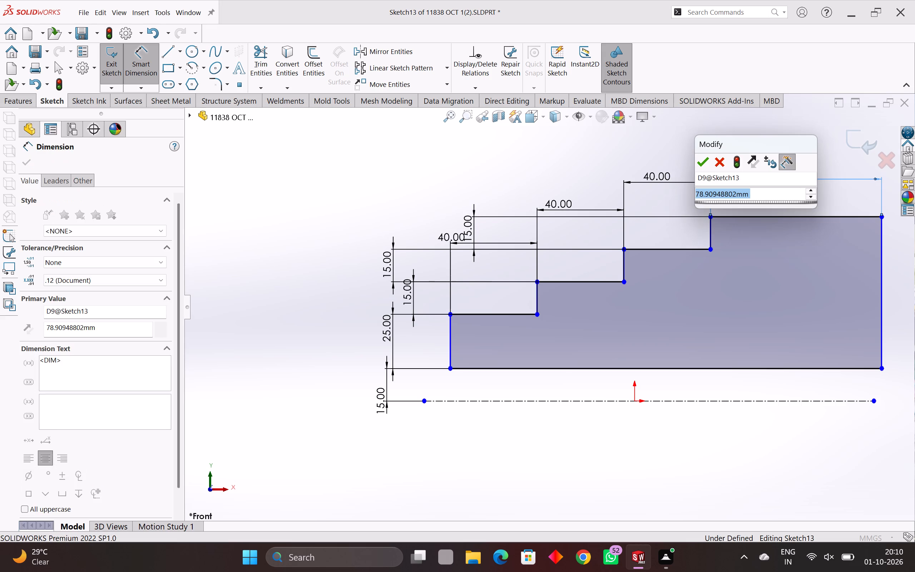
pyautogui.write('40')
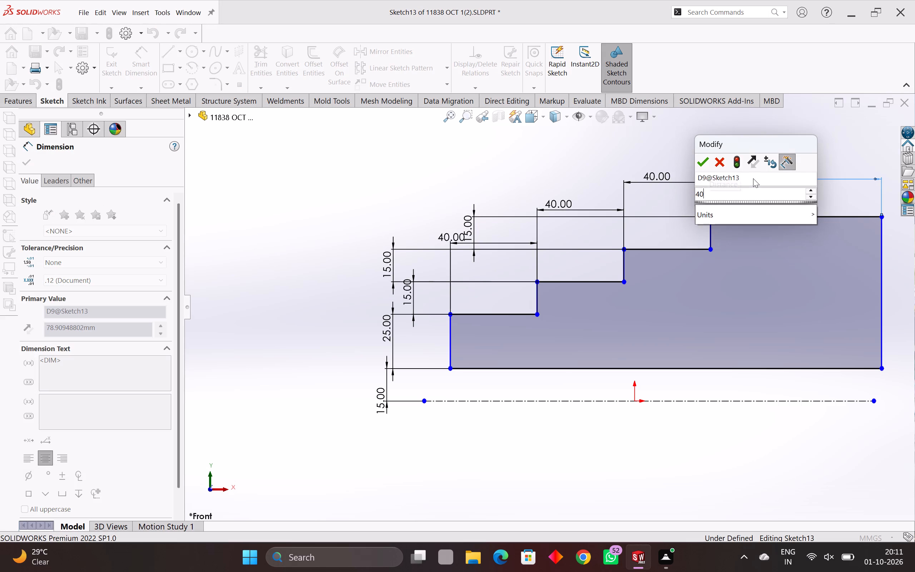
pyautogui.press('Return')
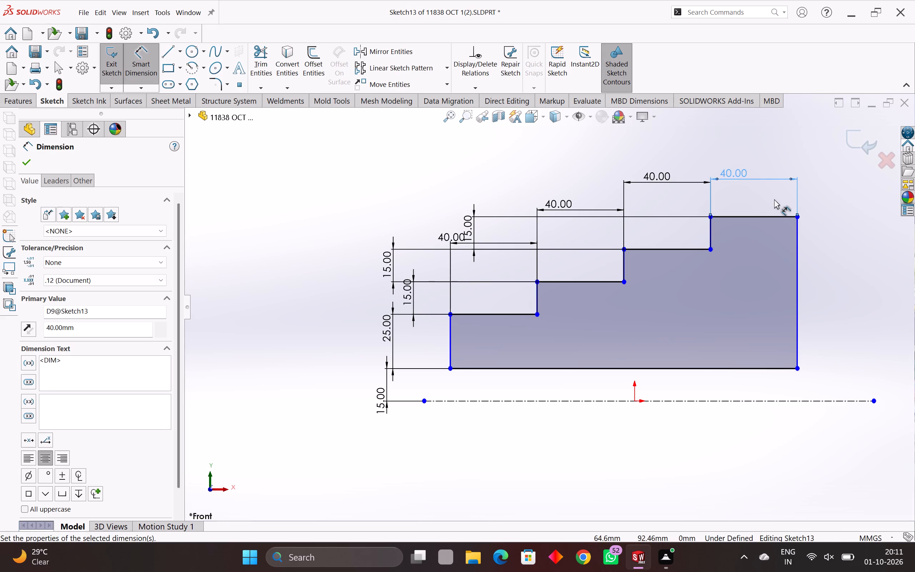
pyautogui.press('Escape')
pyautogui.press('Escape')
pyautogui.press('Escape')
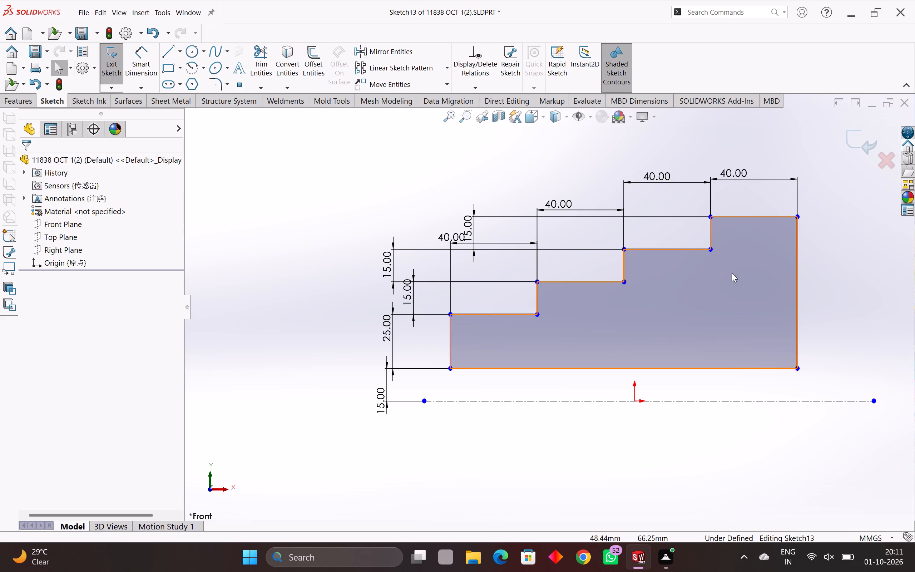
# Delete the profile's horizontal base line and the long vertical line below the end of the last tread.
pyautogui.click(797, 337)
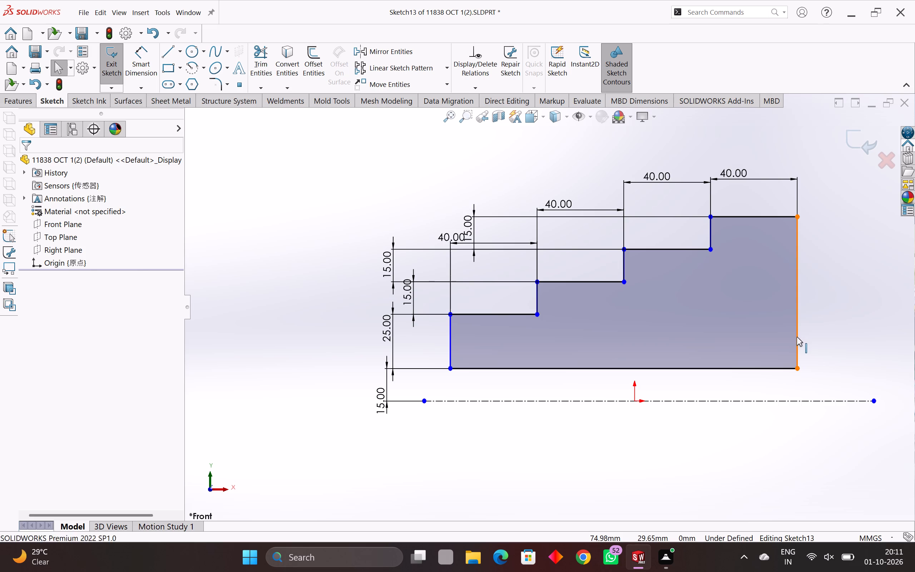
pyautogui.click(770, 368)
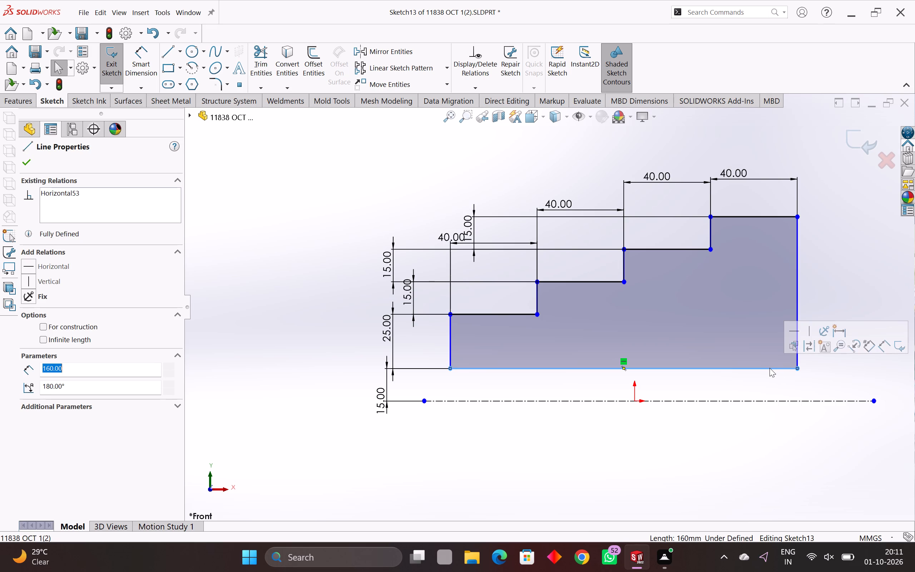
pyautogui.press('Delete')
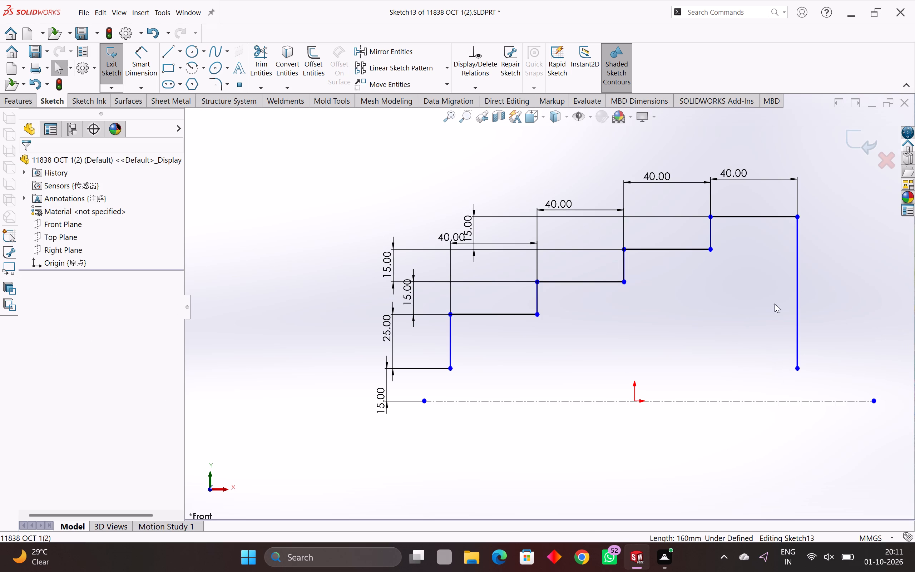
pyautogui.moveTo(796, 335); pyautogui.dragTo(793, 339)
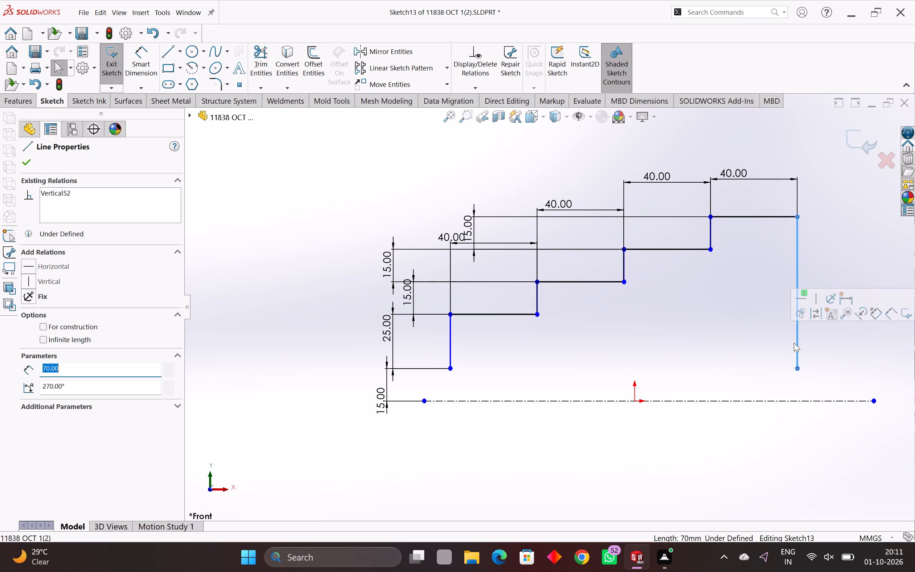
pyautogui.press('Delete')
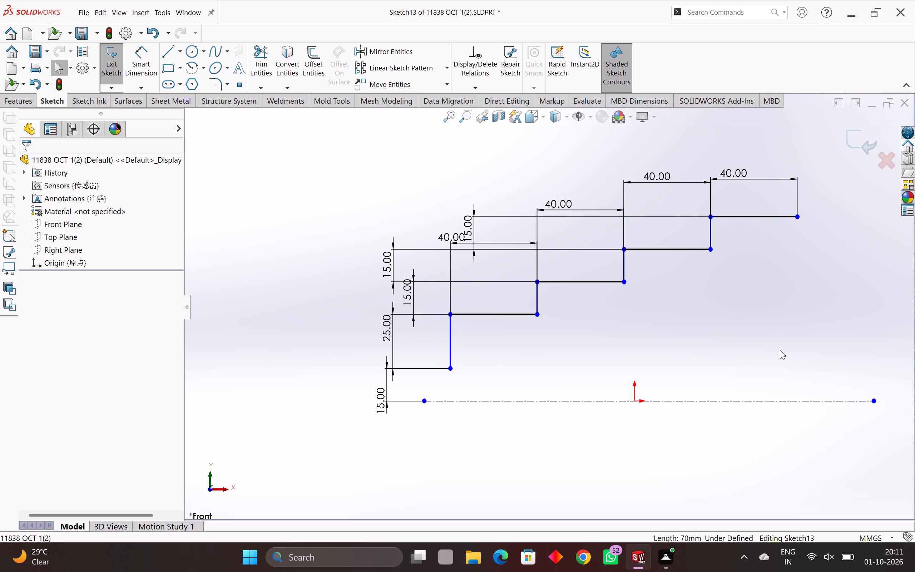
# Sketch an inner stepped chain of six lines descending from the fourth tread's outer end, with segments about 14, 25, 10.5, 30, 18 and 28 mm.
pyautogui.write('L')
pyautogui.press('space')
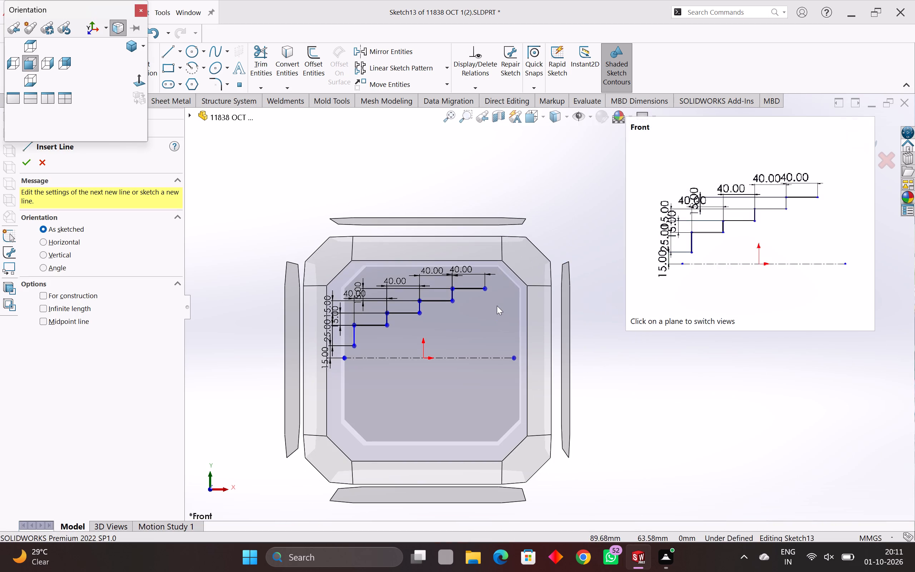
pyautogui.press('Escape')
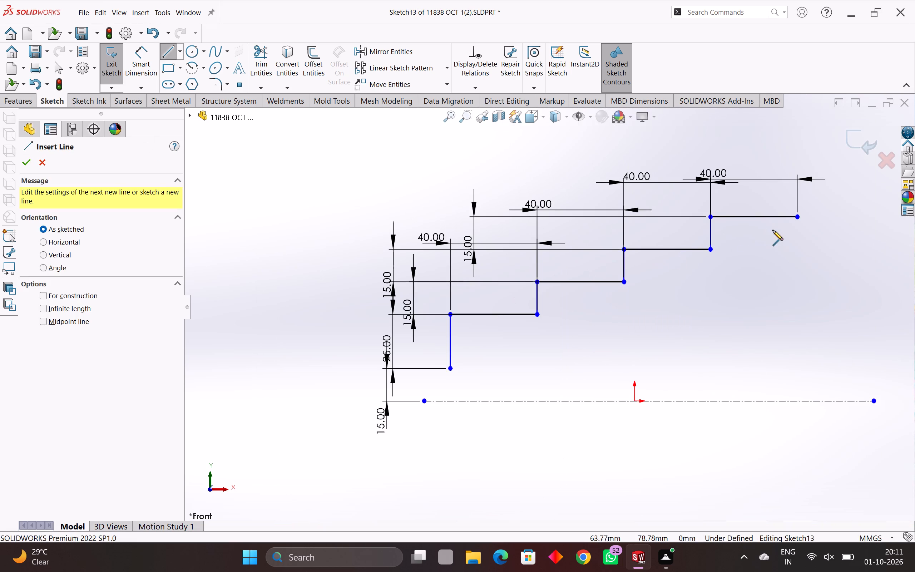
pyautogui.click(798, 217)
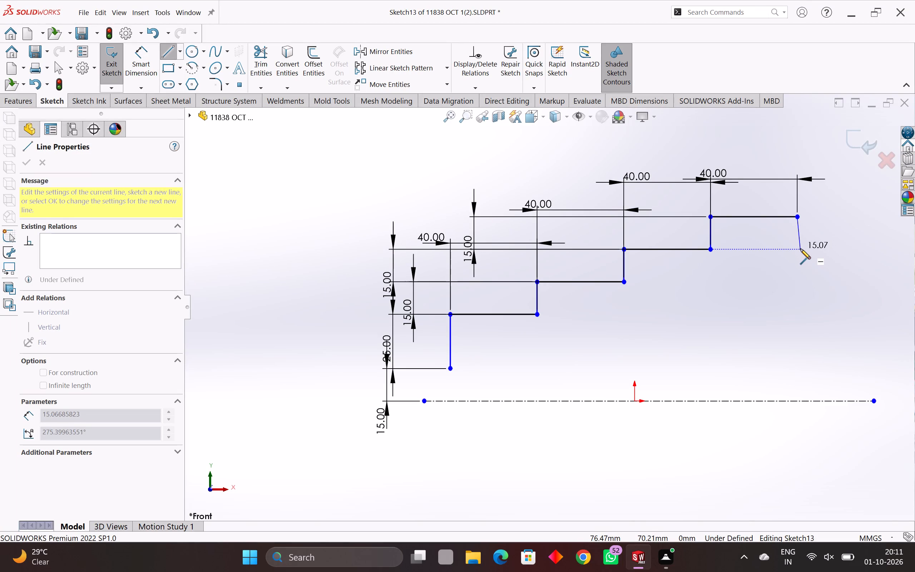
pyautogui.click(797, 247)
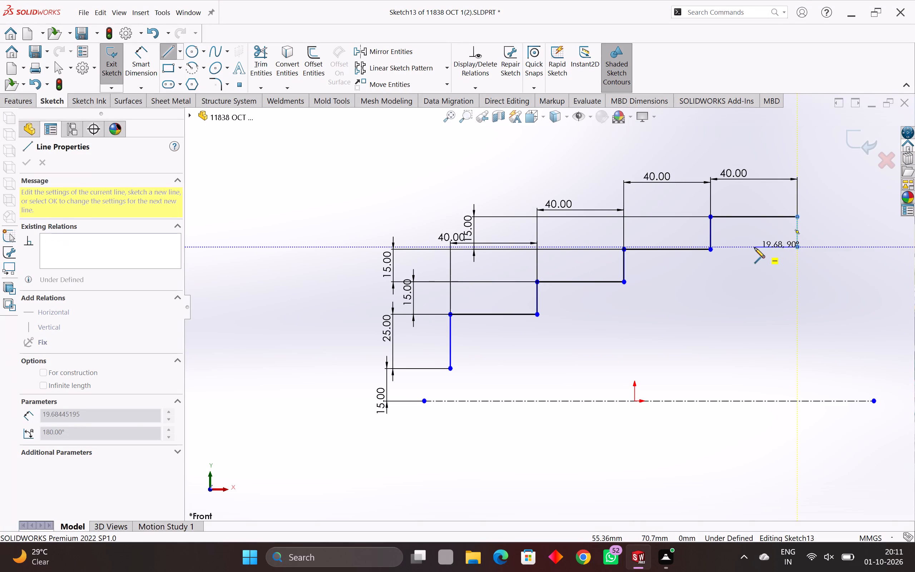
pyautogui.click(744, 248)
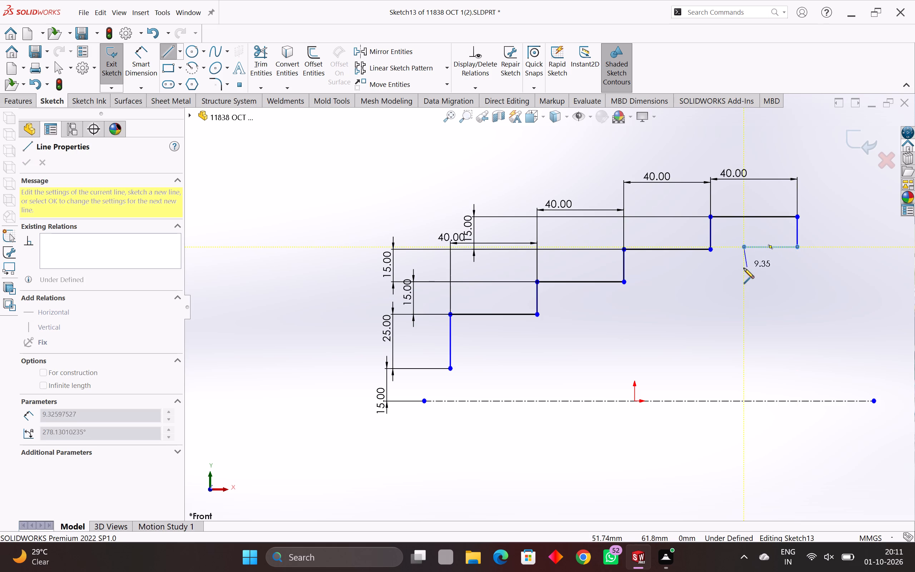
pyautogui.click(742, 270)
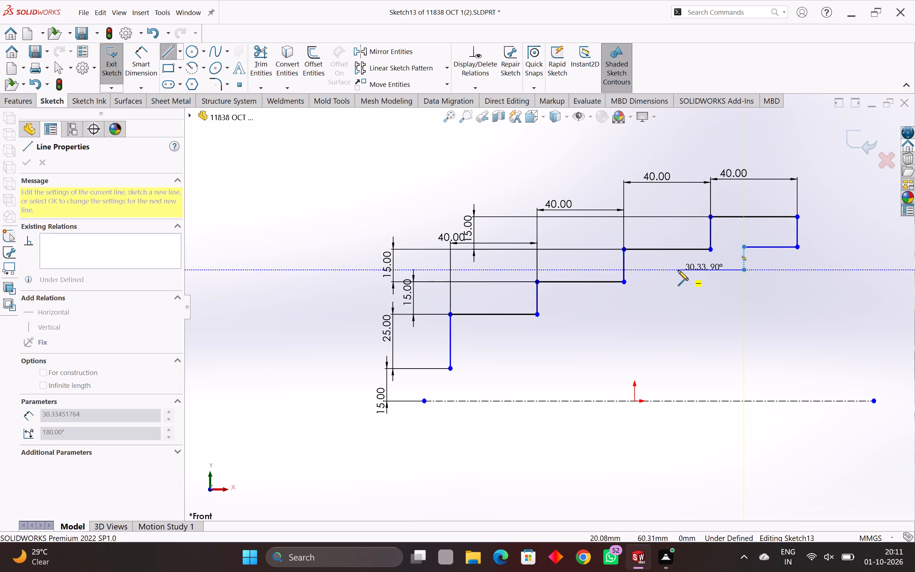
pyautogui.click(678, 270)
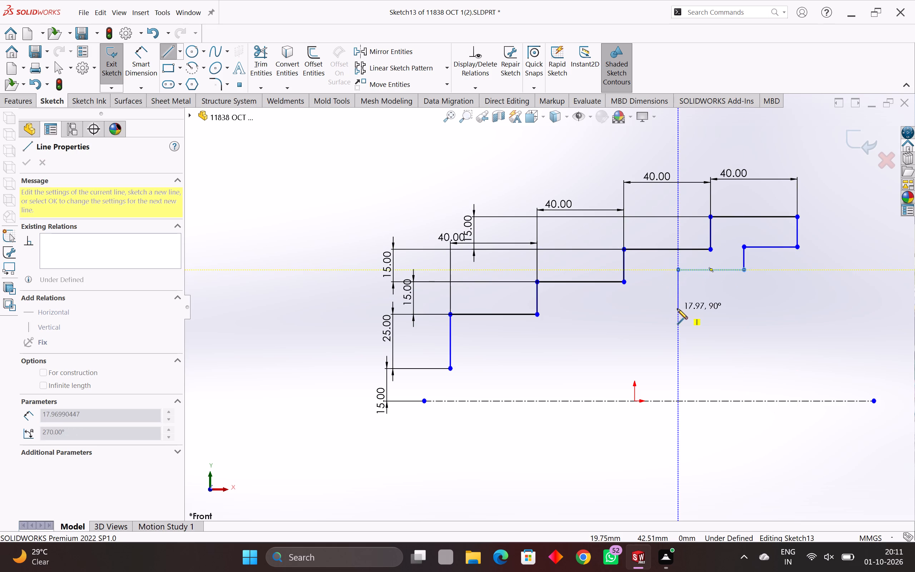
pyautogui.click(677, 309)
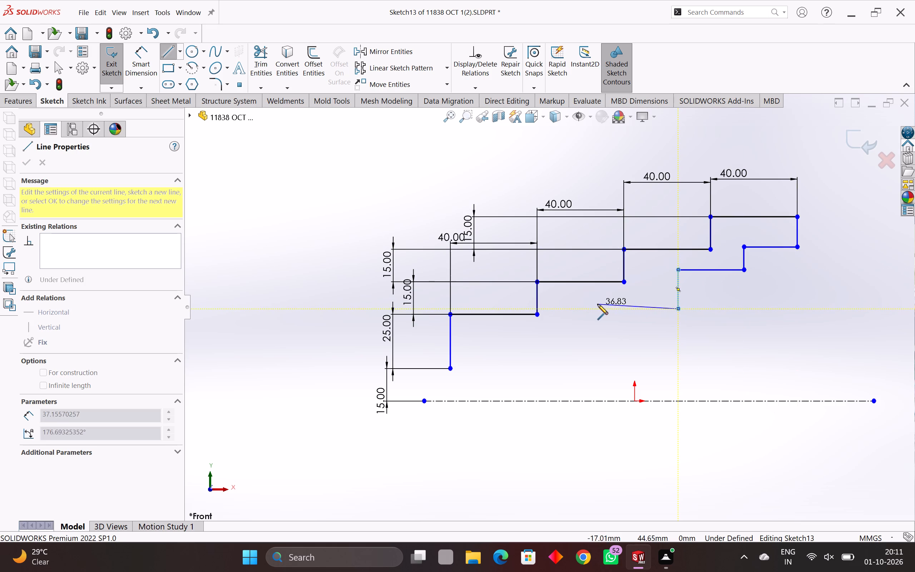
pyautogui.click(617, 311)
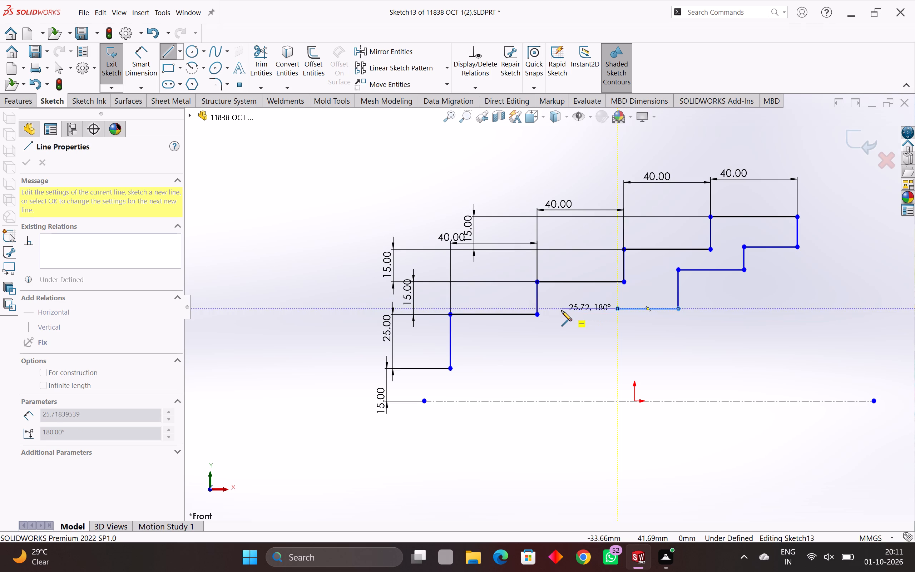
pyautogui.press('Escape')
pyautogui.press('Escape')
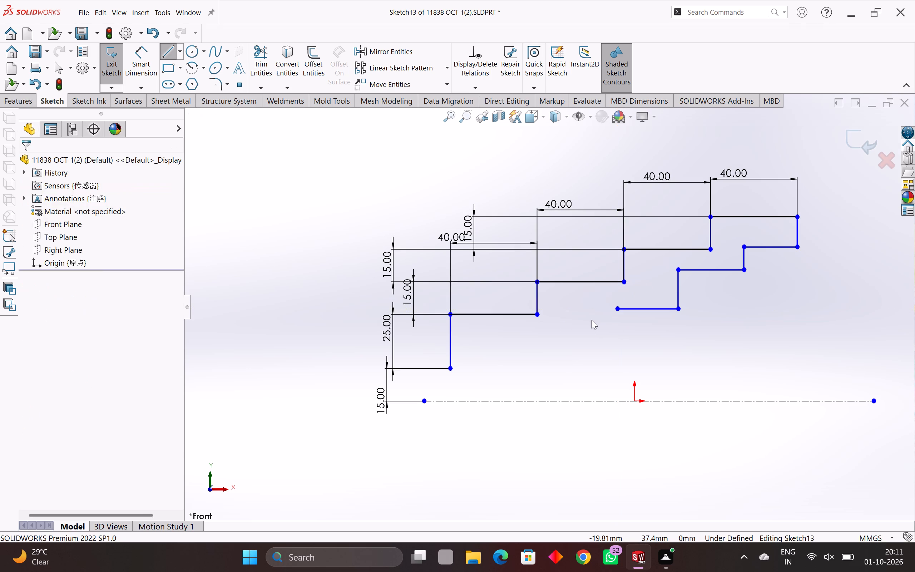
pyautogui.press('Escape')
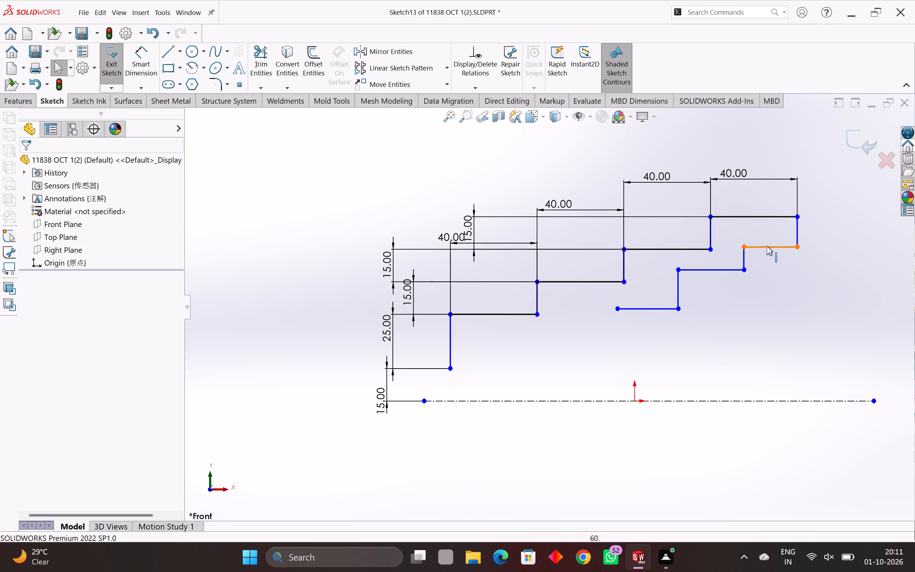
# Dimension the vertical end line below the fourth tread at 10 mm.
pyautogui.click(796, 233)
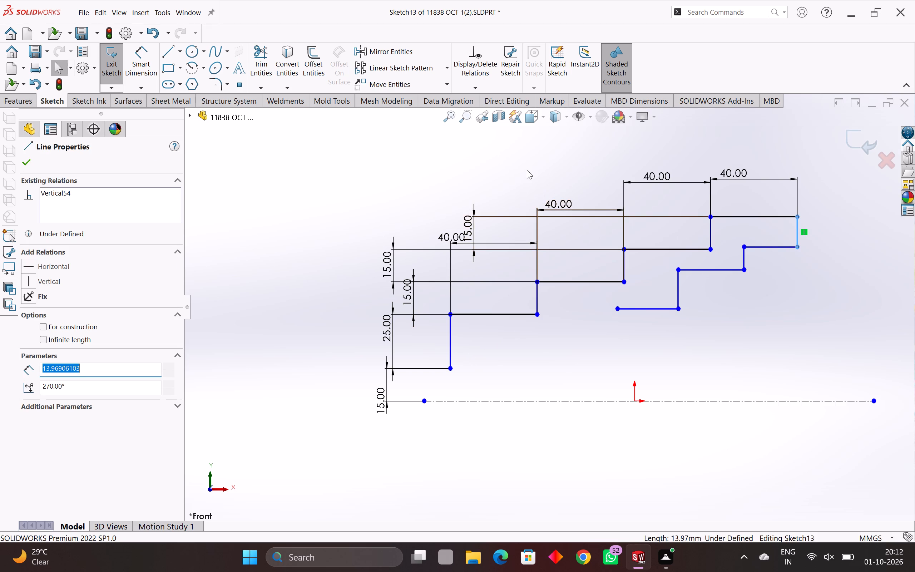
pyautogui.click(147, 52)
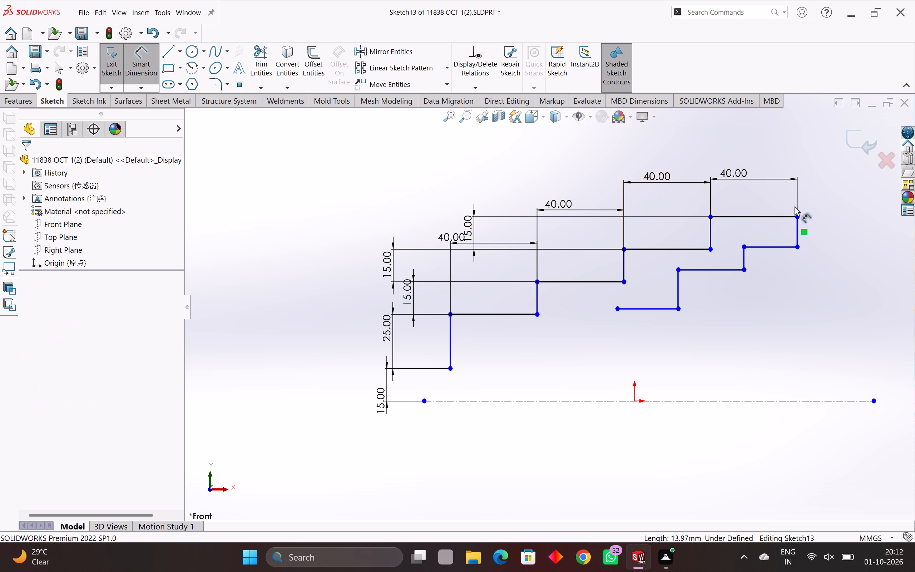
pyautogui.click(797, 226)
pyautogui.click(822, 225)
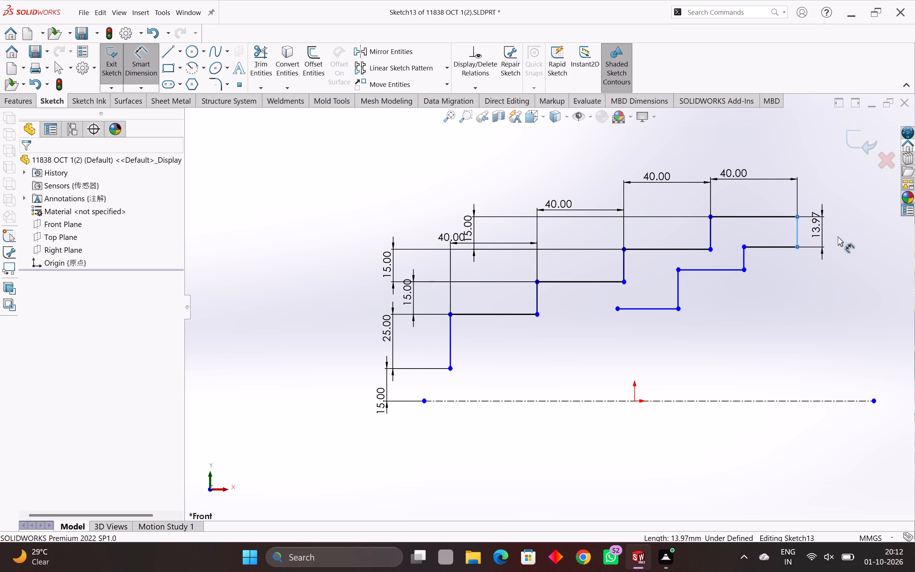
pyautogui.press('1')
pyautogui.press('0')
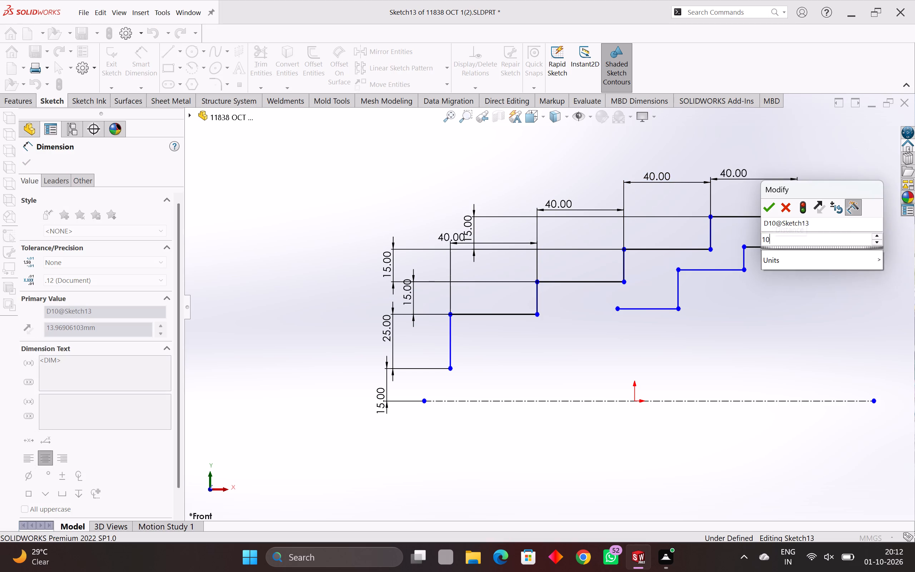
pyautogui.press('Return')
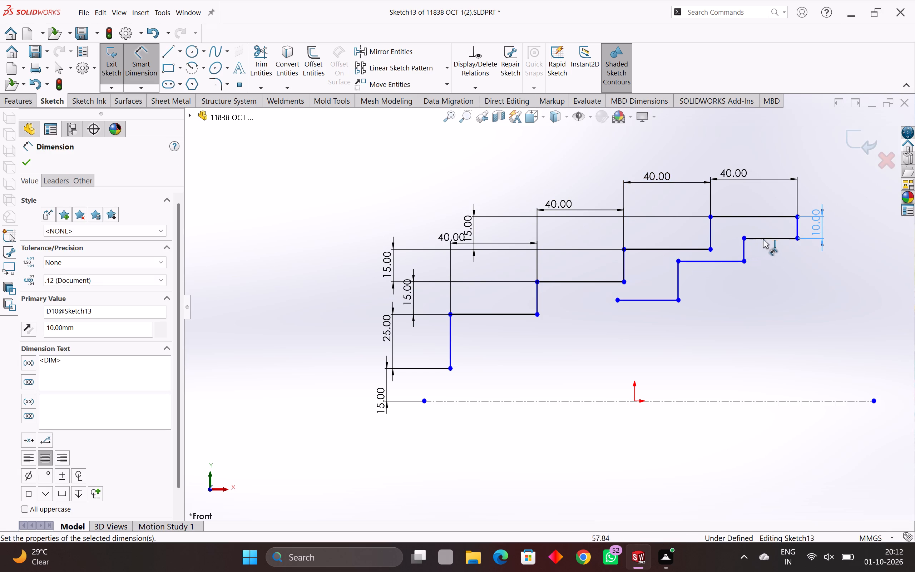
# Dimension the first horizontal line of the inner steps, beneath the fourth tread, at 32 mm.
pyautogui.click(764, 238)
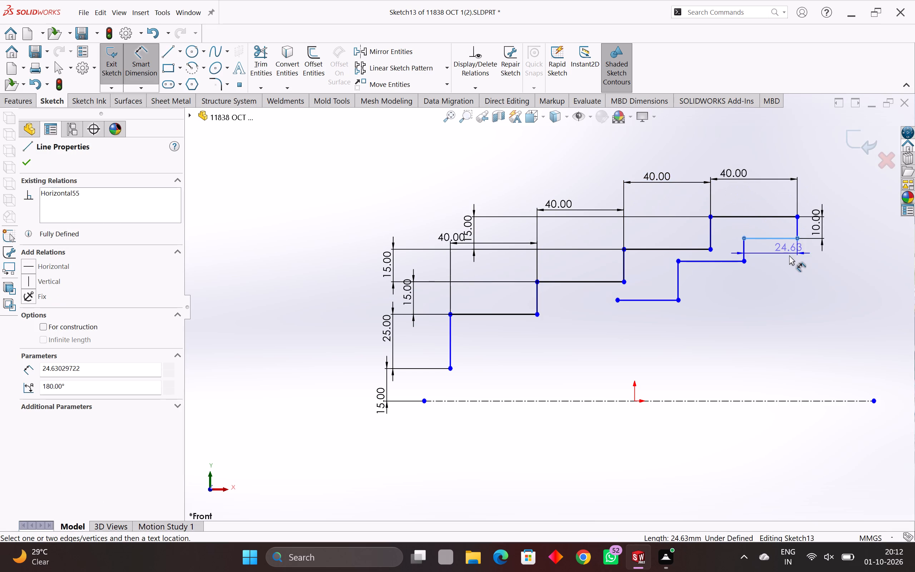
pyautogui.click(789, 257)
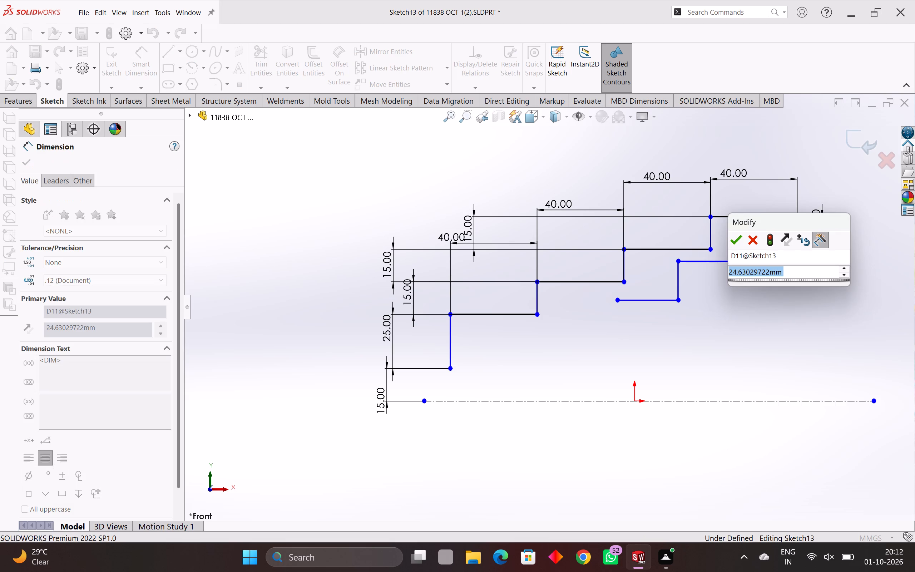
pyautogui.press('3')
pyautogui.press('2')
pyautogui.press('Return')
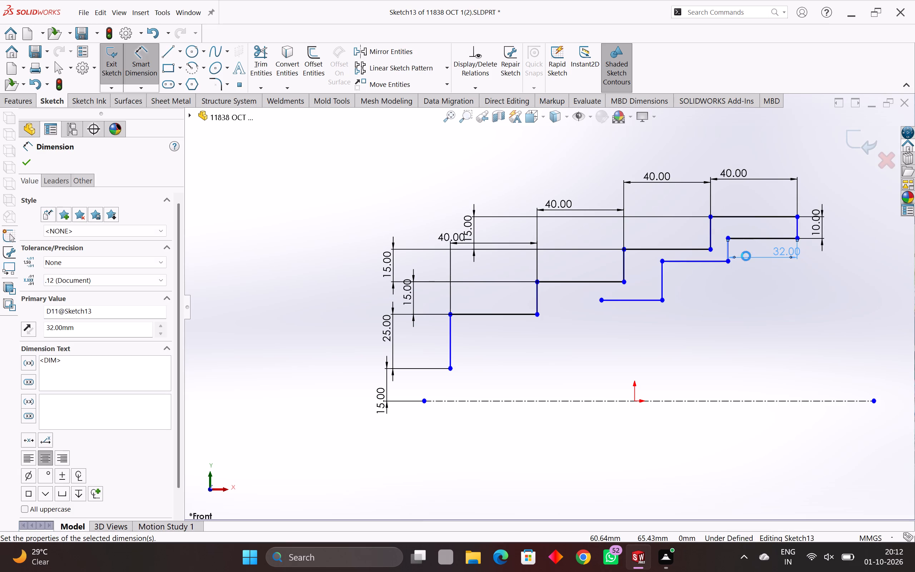
# Dimension the inner riser below the 32 mm line at 10 mm.
pyautogui.scroll(1, 710, 253)
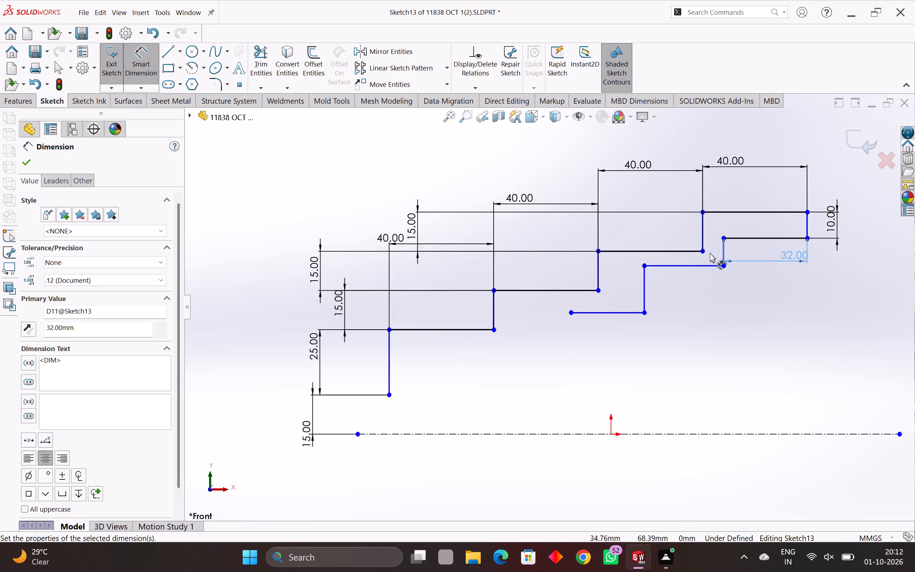
pyautogui.scroll(1, 710, 253)
pyautogui.click(718, 253)
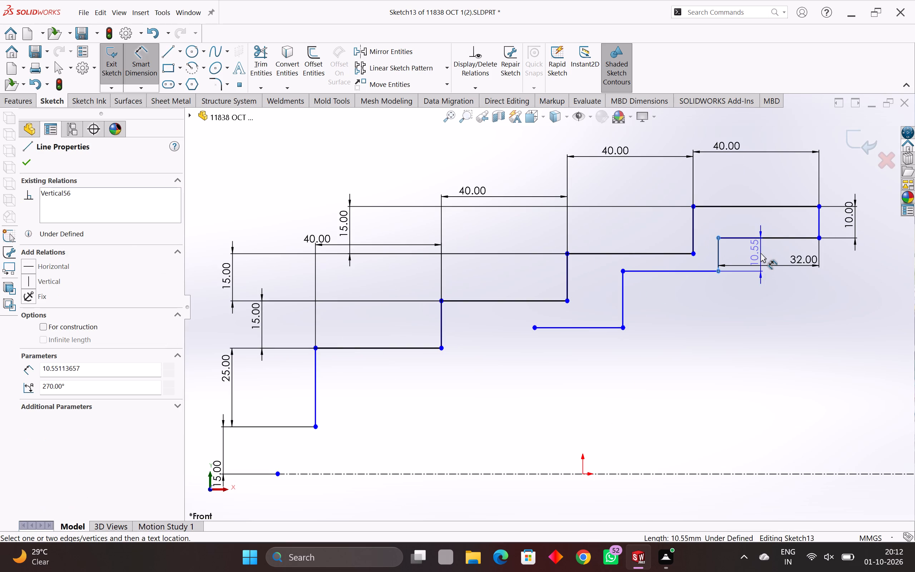
pyautogui.click(761, 253)
pyautogui.write('10')
pyautogui.press('Return')
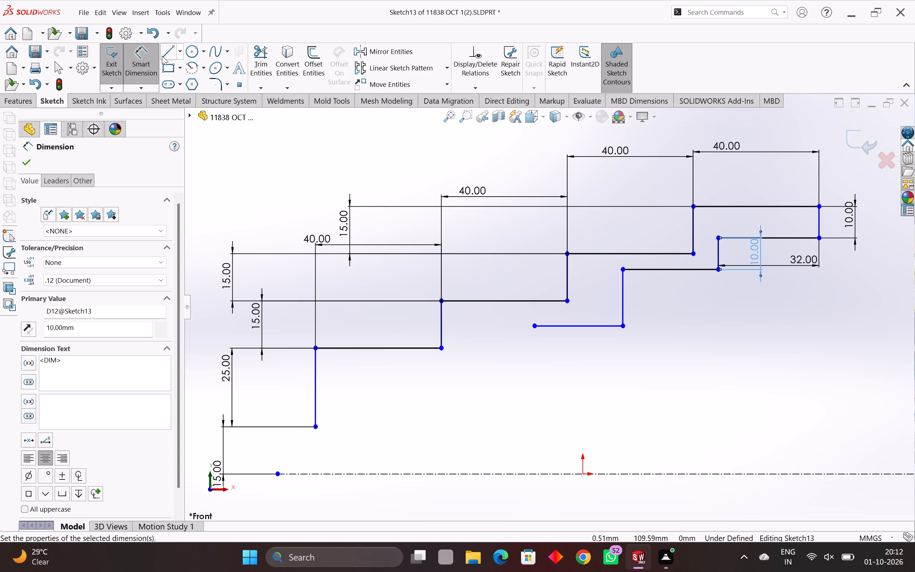
# Check the horizontal and vertical distances from the fourth riser's lower corner to the adjacent inner riser and inner tread.
pyautogui.click(694, 252)
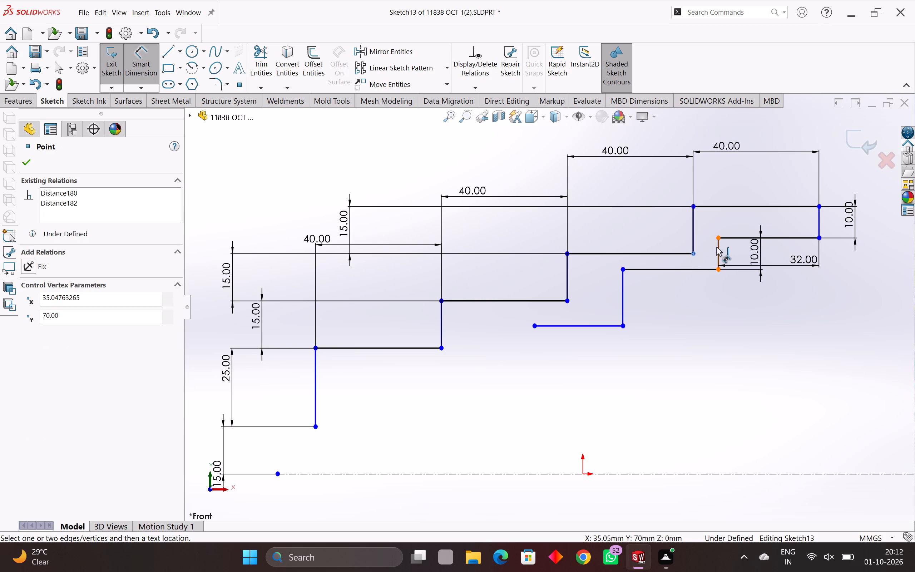
pyautogui.click(717, 250)
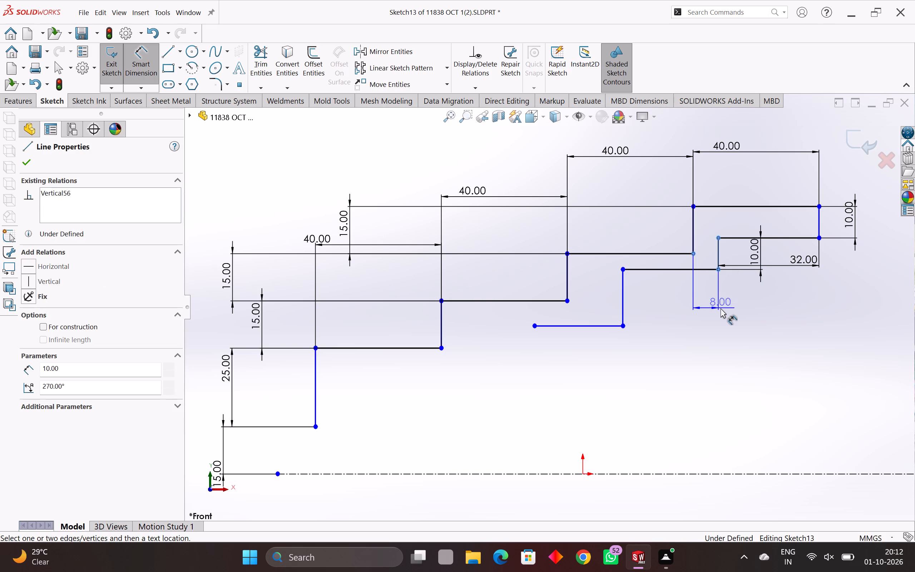
pyautogui.press('Escape')
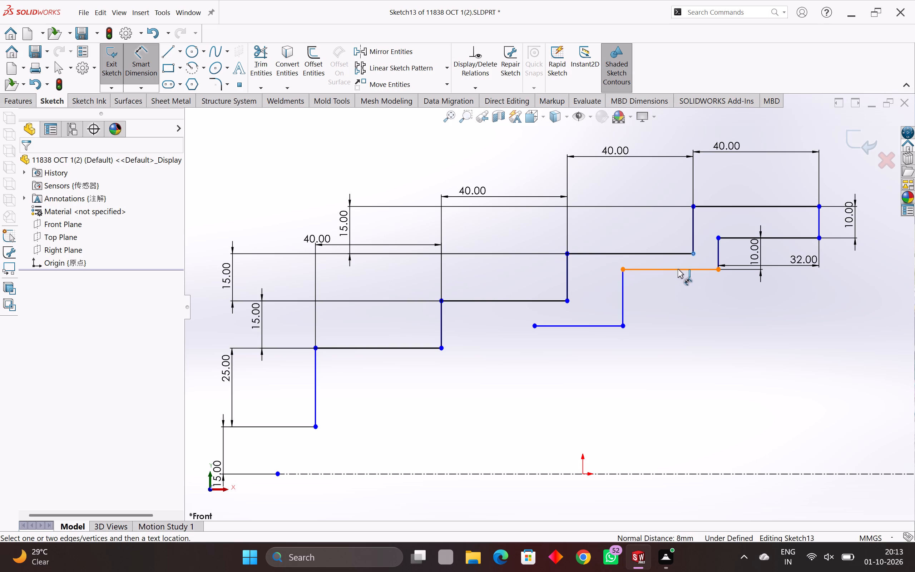
pyautogui.click(678, 269)
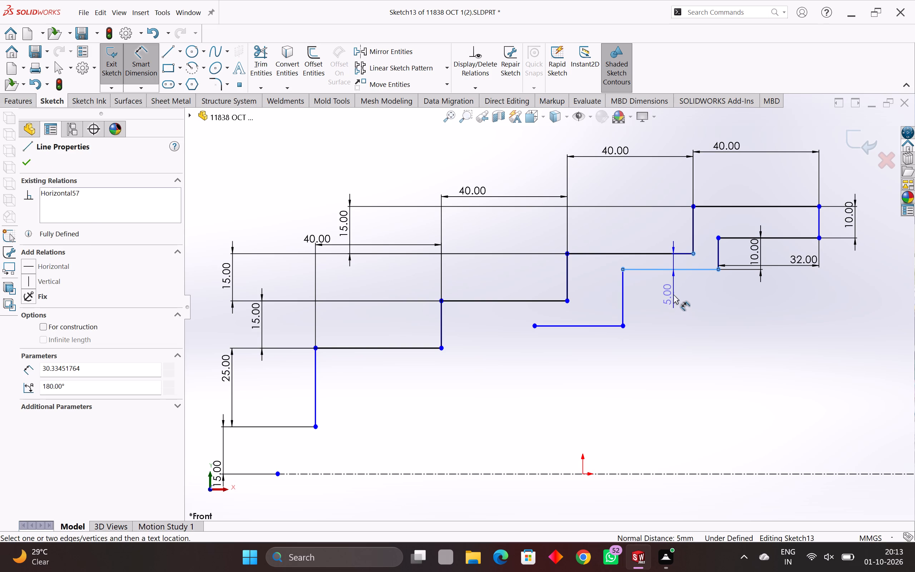
pyautogui.press('Escape')
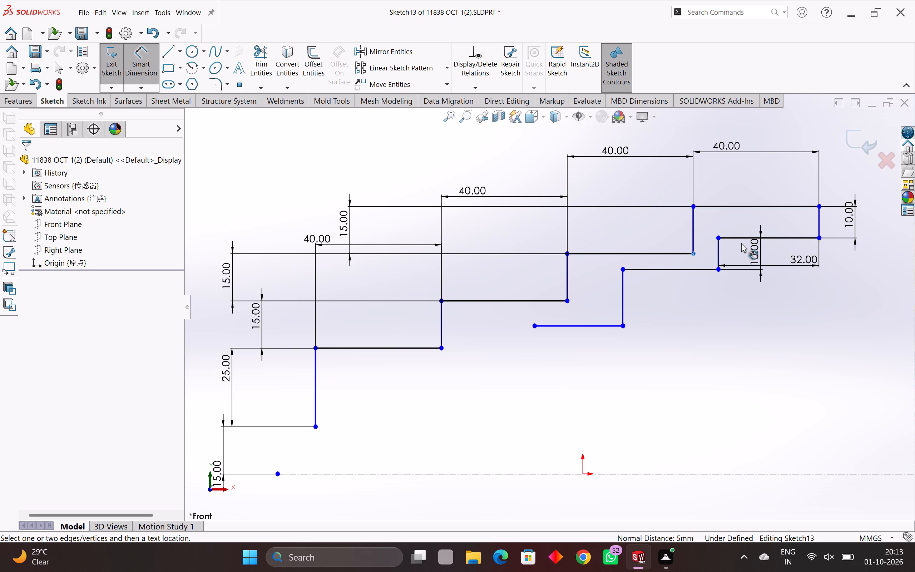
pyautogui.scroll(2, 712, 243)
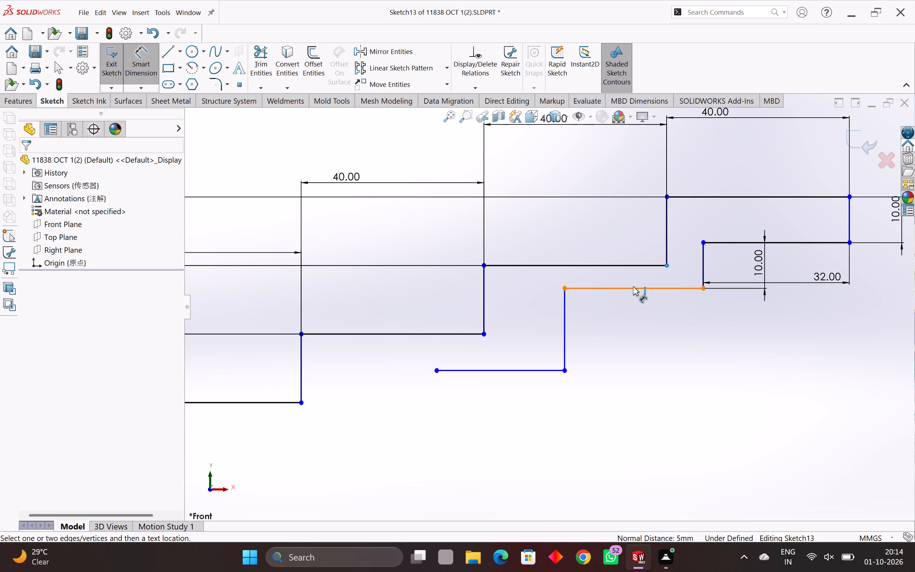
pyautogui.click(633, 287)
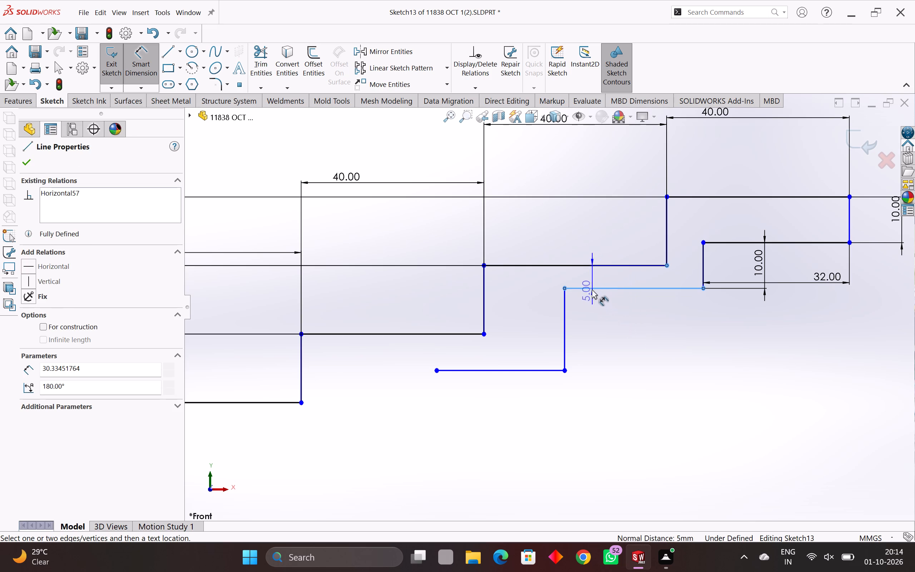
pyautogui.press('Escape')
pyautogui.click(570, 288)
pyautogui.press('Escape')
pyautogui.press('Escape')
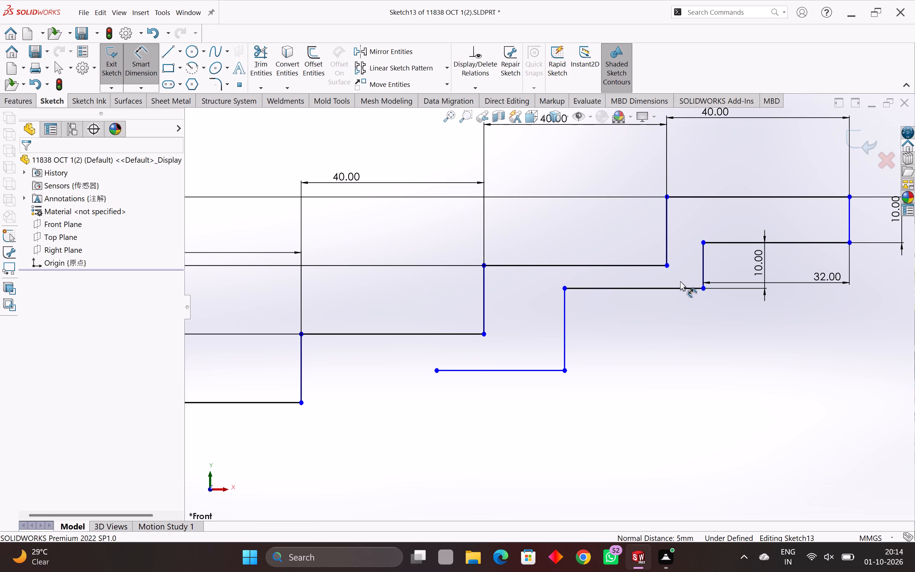
# Dimension the second horizontal line of the inner steps, between its two endpoints, at 32 mm.
pyautogui.click(704, 287)
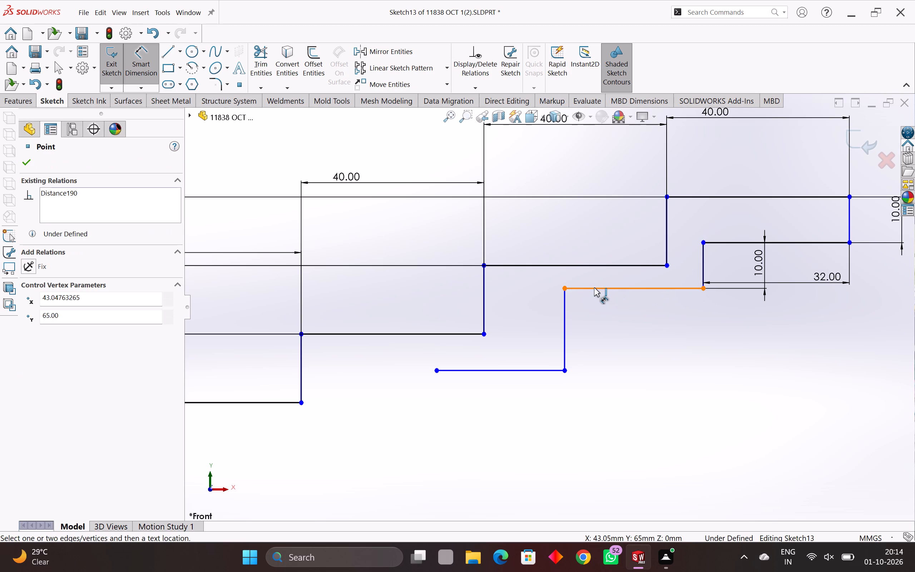
pyautogui.click(565, 290)
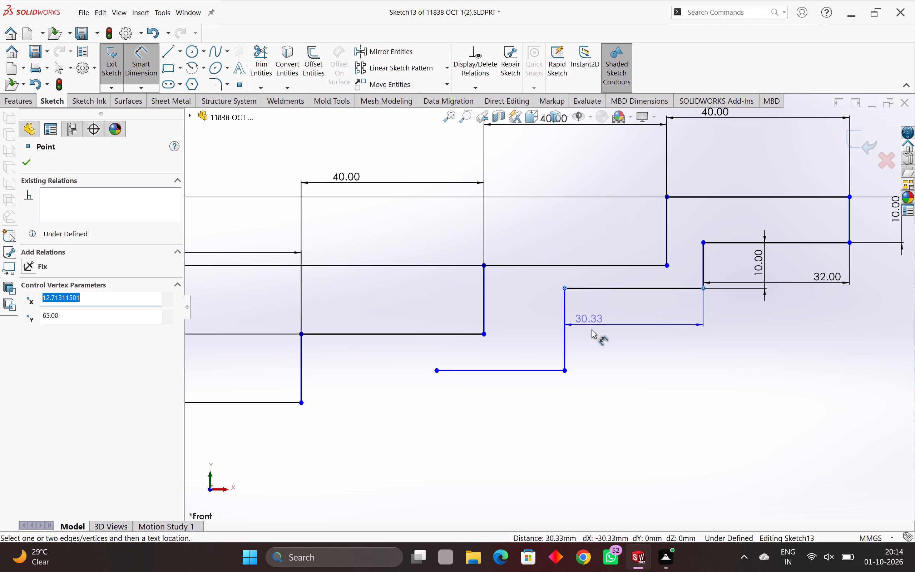
pyautogui.click(618, 326)
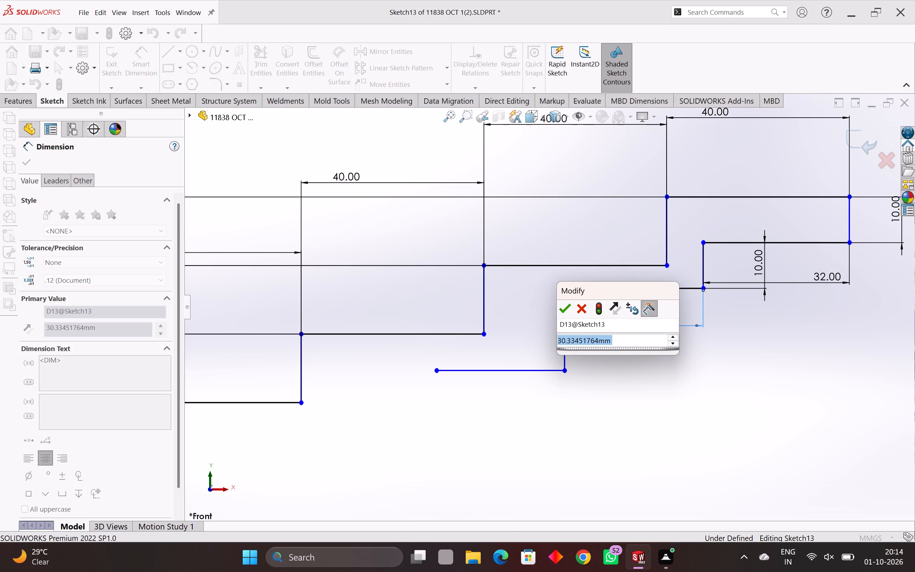
pyautogui.press('3')
pyautogui.press('2')
pyautogui.press('Return')
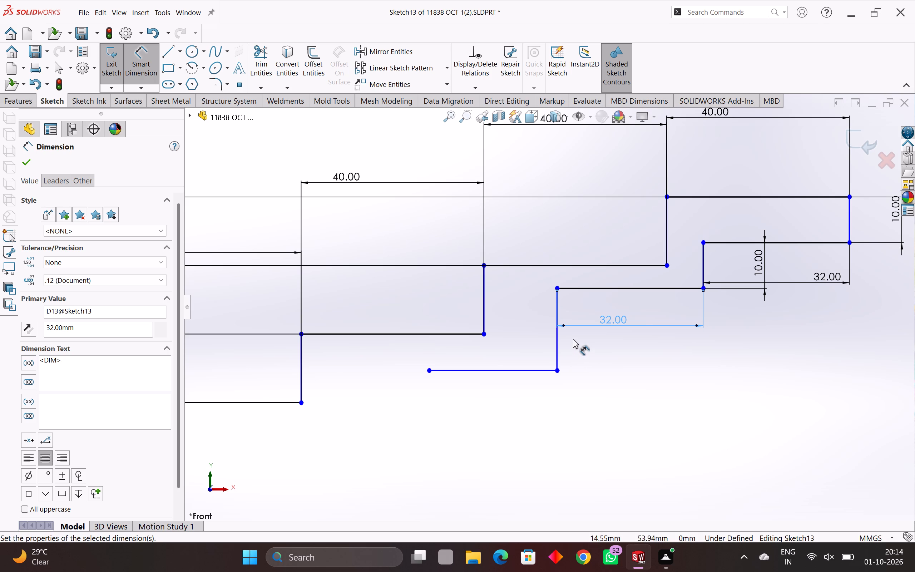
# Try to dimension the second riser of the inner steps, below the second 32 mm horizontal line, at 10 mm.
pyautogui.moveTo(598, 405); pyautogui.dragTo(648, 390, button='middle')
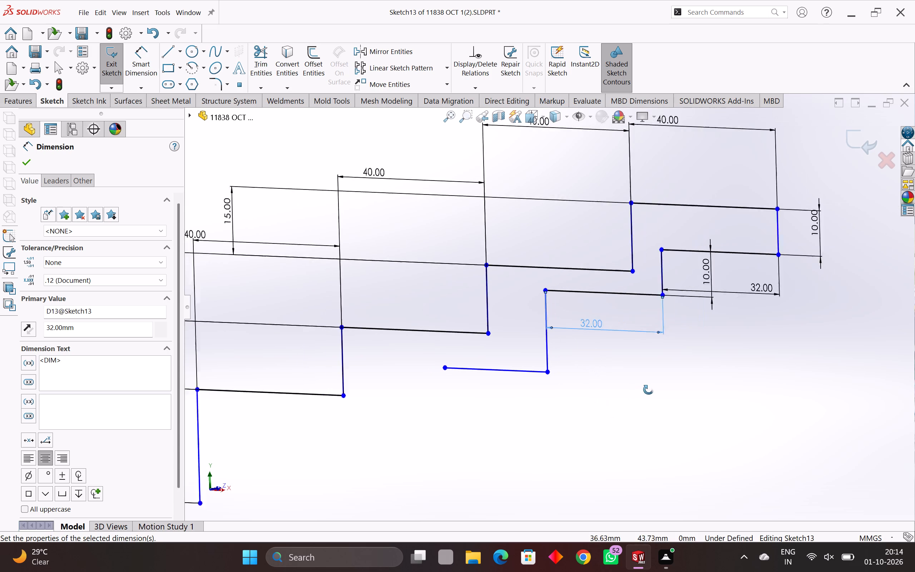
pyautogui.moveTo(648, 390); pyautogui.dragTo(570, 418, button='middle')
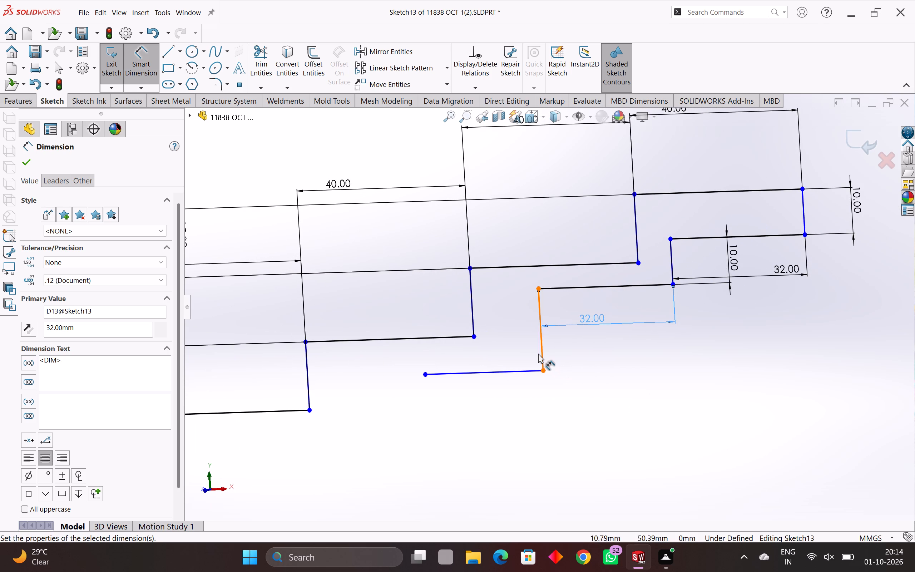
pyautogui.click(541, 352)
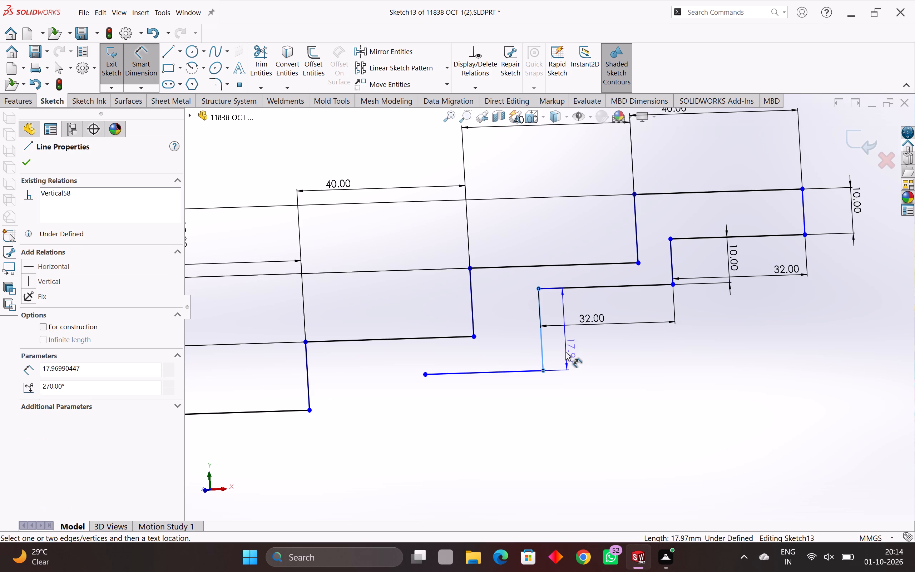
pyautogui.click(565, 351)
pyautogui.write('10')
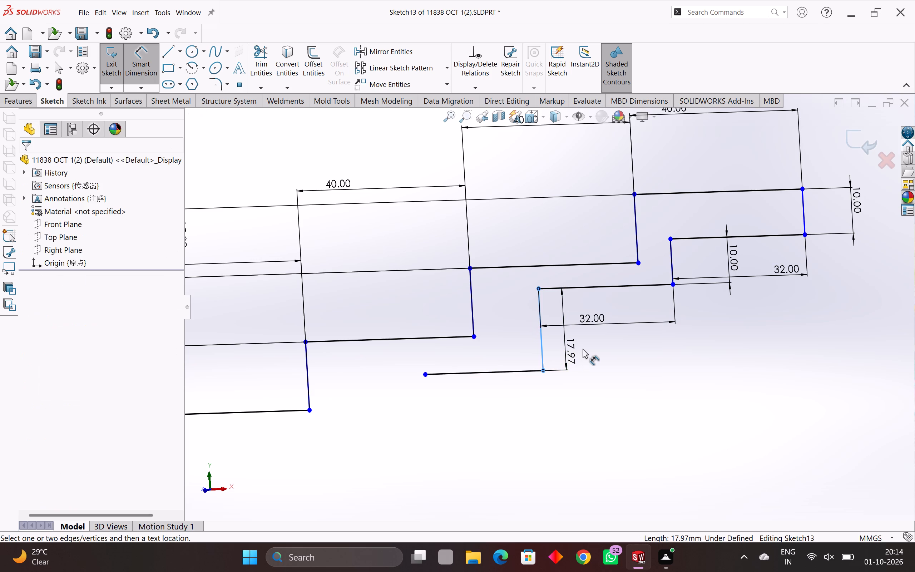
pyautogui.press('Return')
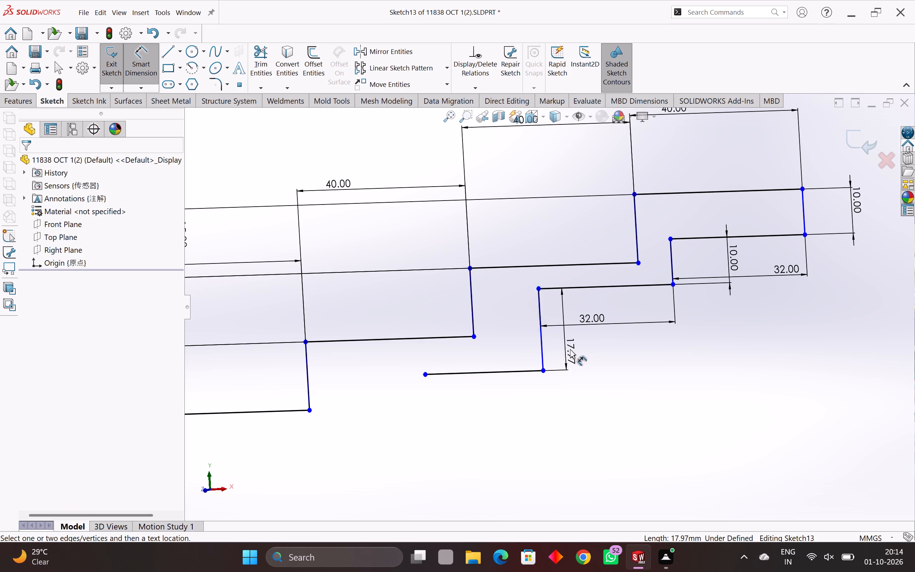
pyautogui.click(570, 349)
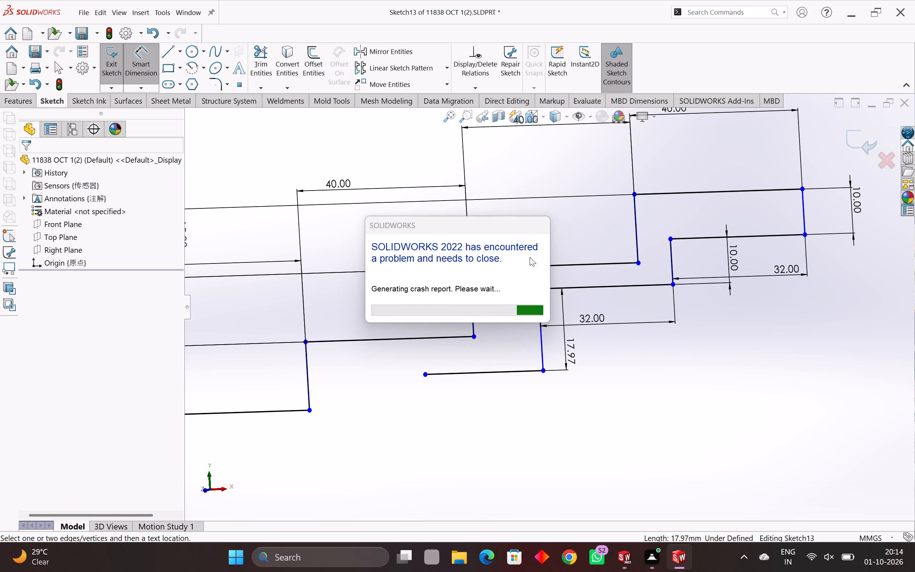
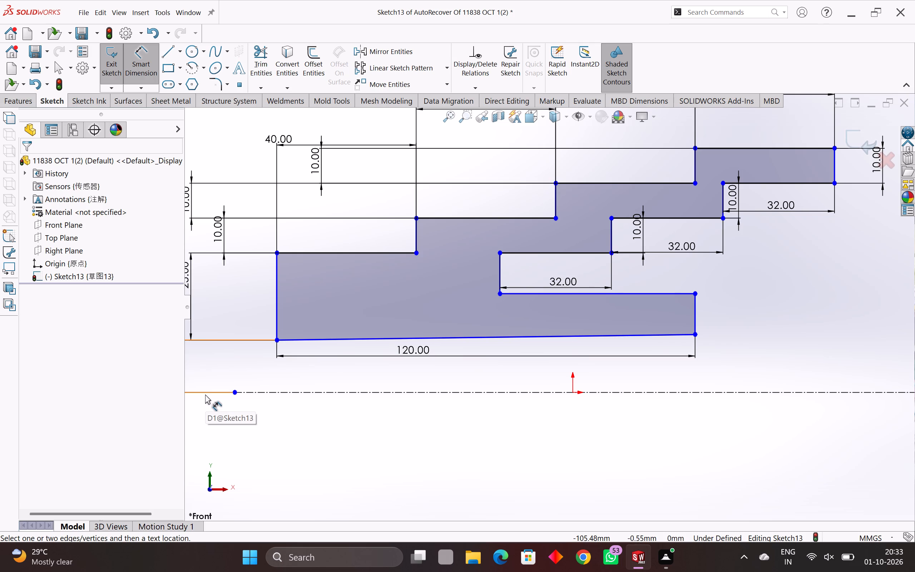
# Dimension the short vertical edge closing the lower arm, at the end of the sloping bottom line, at 25 mm.
pyautogui.scroll(1, 289, 339)
pyautogui.scroll(-3, 289, 339)
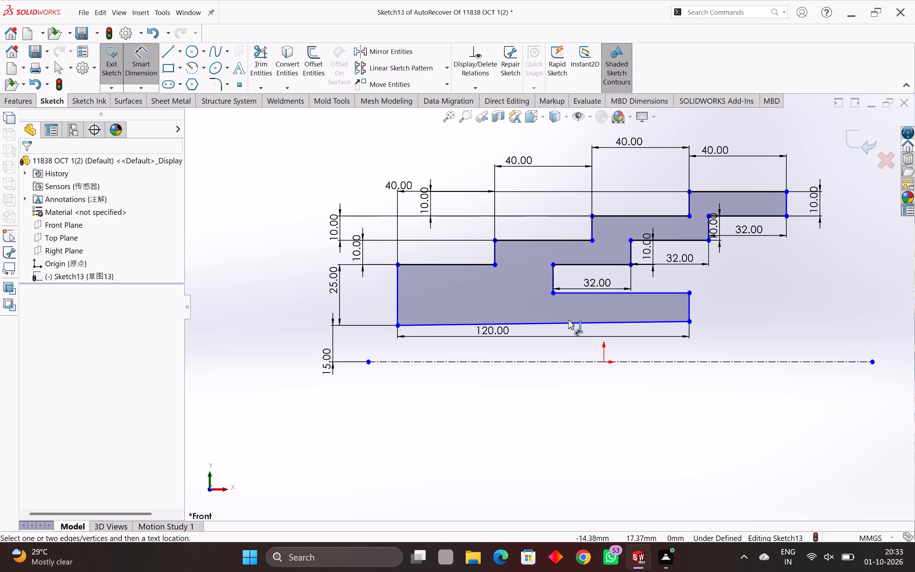
pyautogui.scroll(-1, 582, 339)
pyautogui.scroll(3, 654, 220)
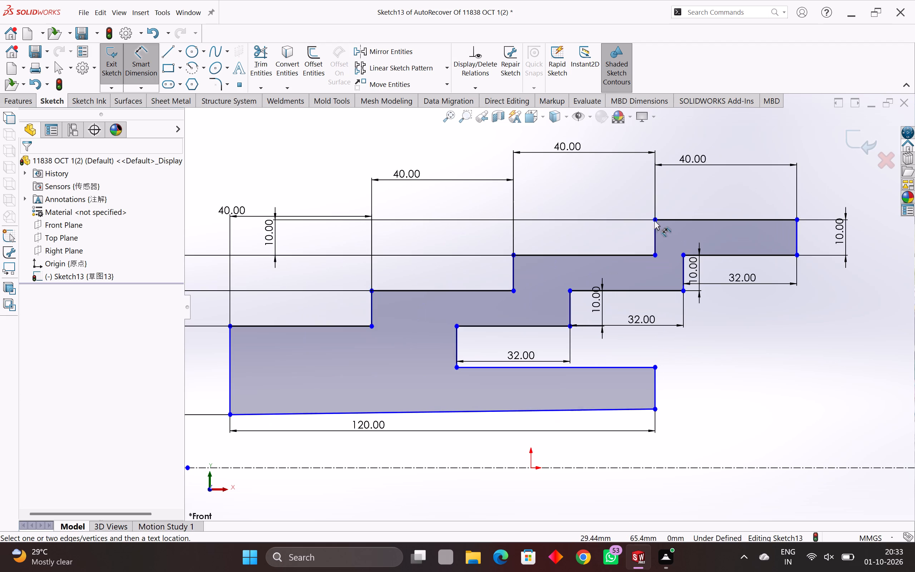
pyautogui.scroll(-1, 644, 268)
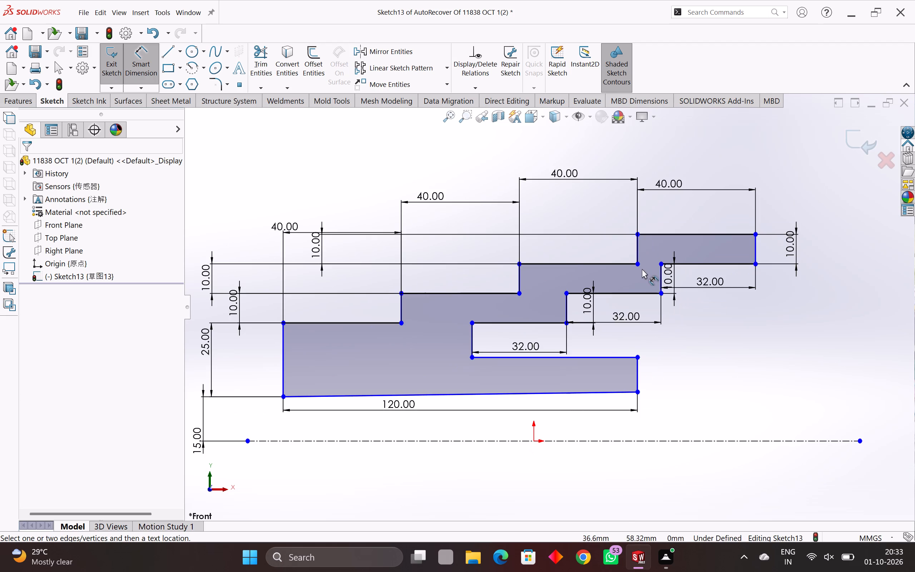
pyautogui.click(585, 393)
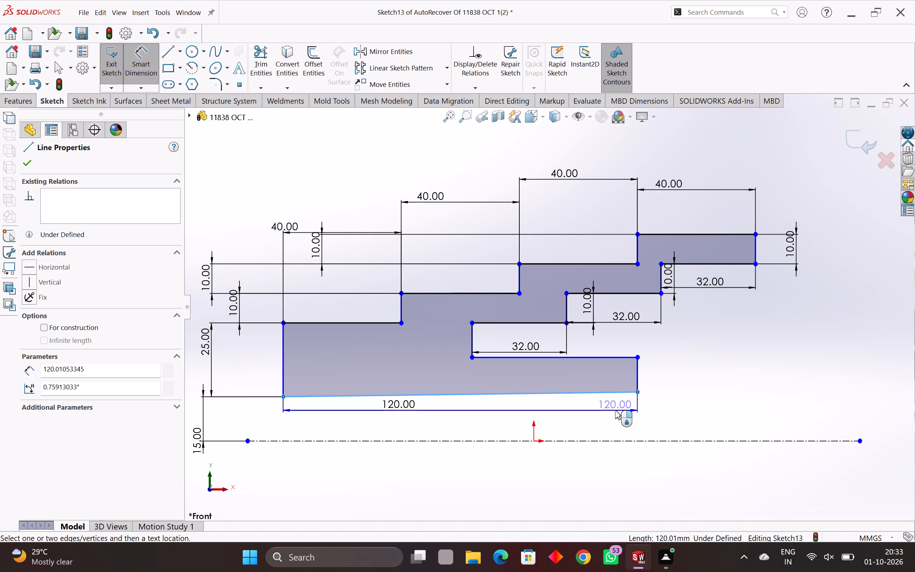
pyautogui.press('Escape')
pyautogui.click(639, 375)
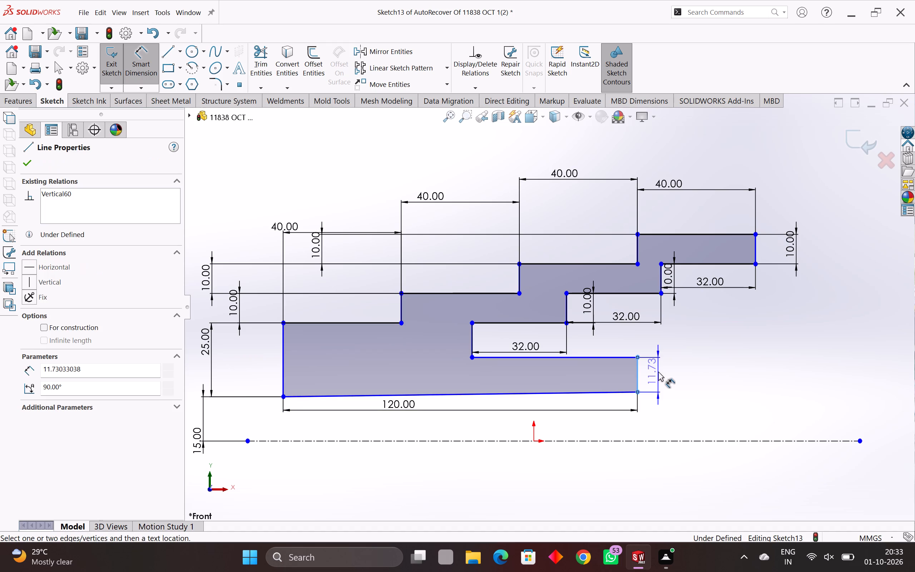
pyautogui.click(659, 372)
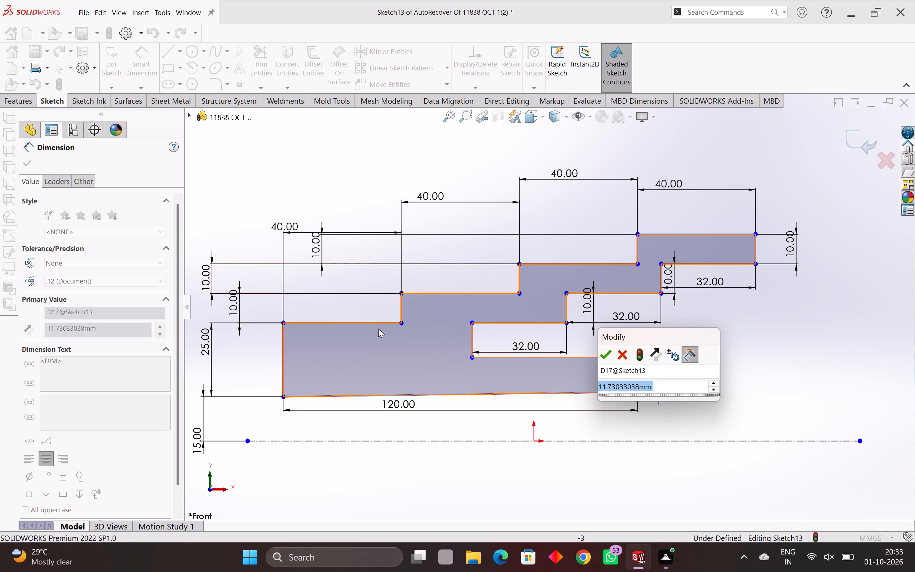
pyautogui.scroll(-1, 519, 389)
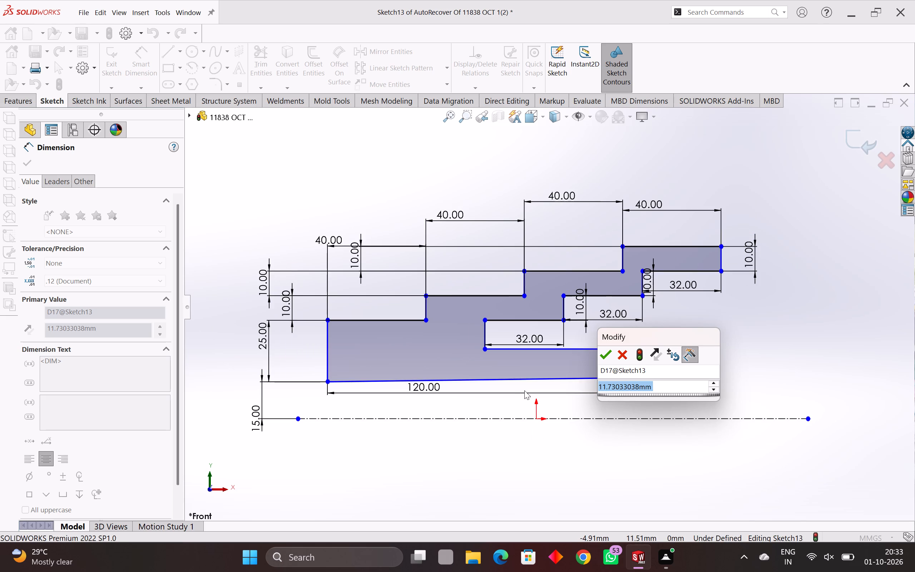
pyautogui.press('2')
pyautogui.press('5')
pyautogui.press('Return')
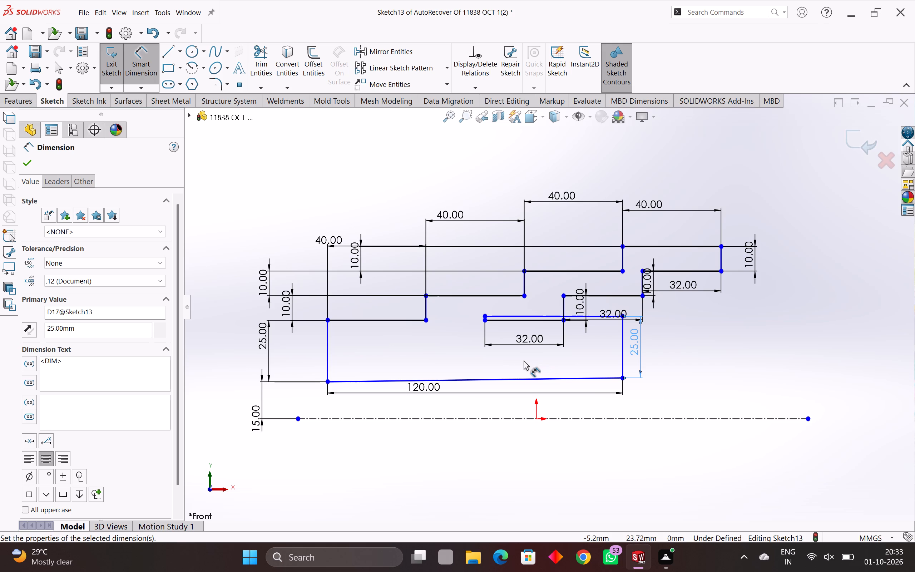
# Undo the 25 mm value on the lower arm's short vertical end edge.
pyautogui.hotkey('ctrl', 'z')
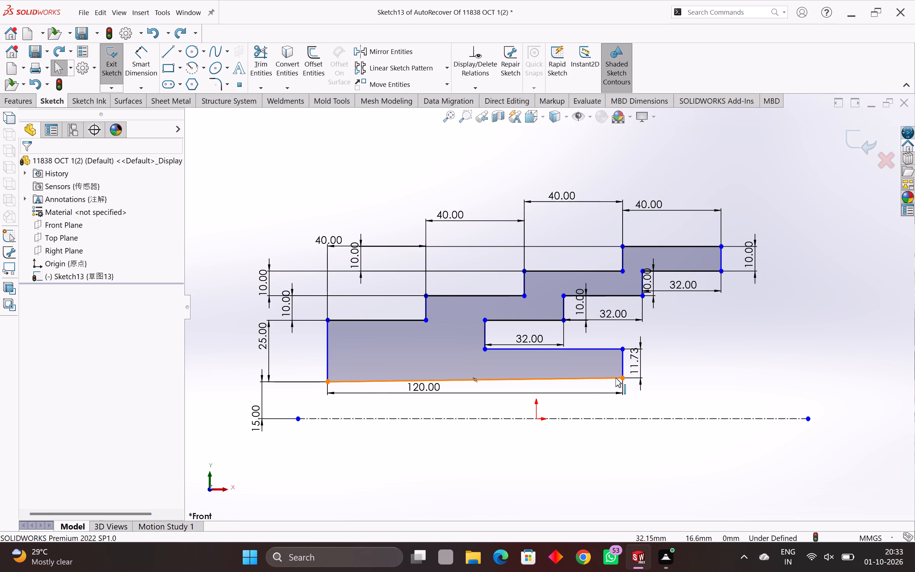
pyautogui.press('Escape')
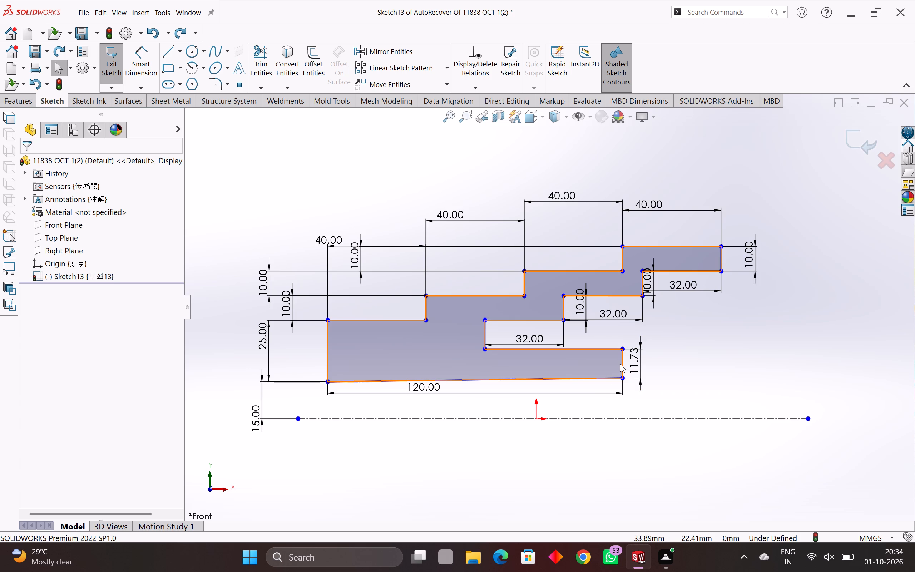
pyautogui.click(620, 364)
pyautogui.press('Escape')
pyautogui.press('Escape')
pyautogui.press('Escape')
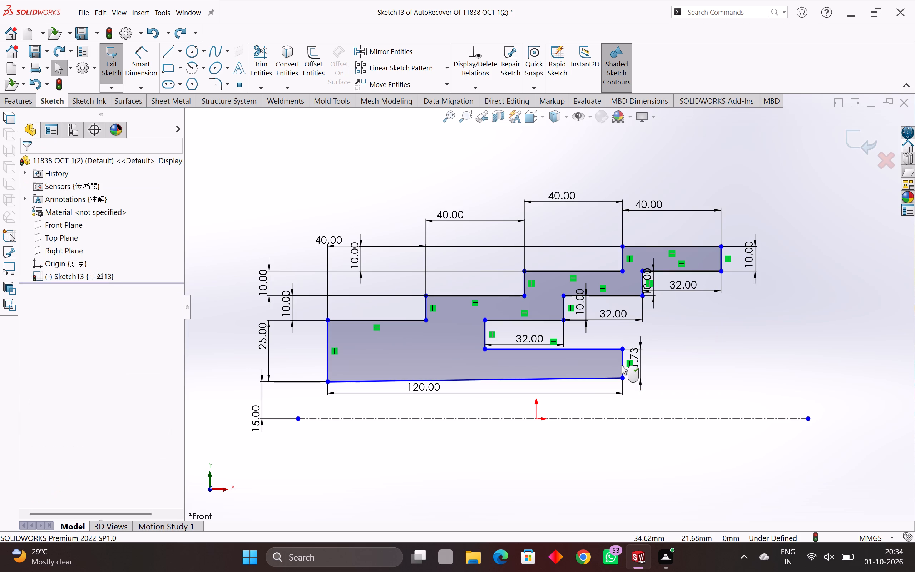
pyautogui.scroll(4, 620, 373)
pyautogui.press('Escape')
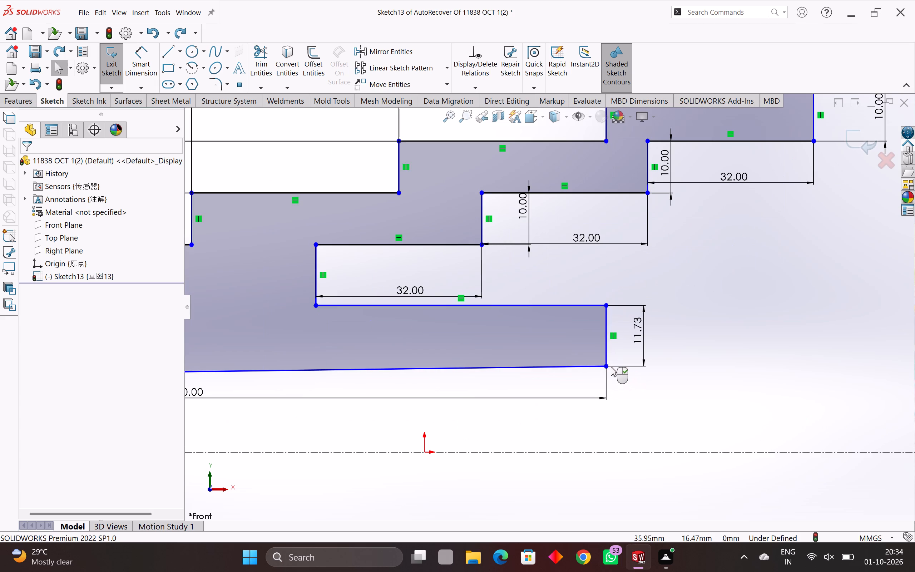
pyautogui.press('Escape')
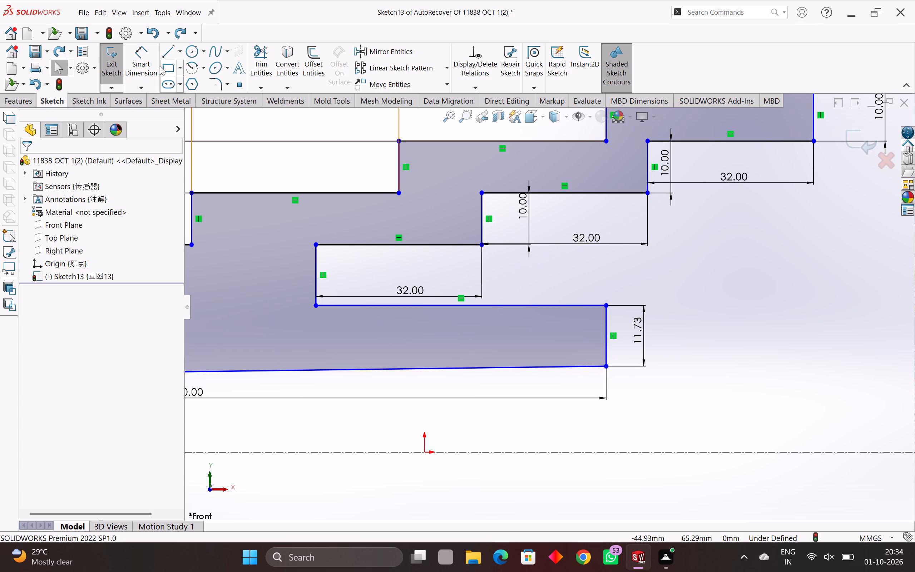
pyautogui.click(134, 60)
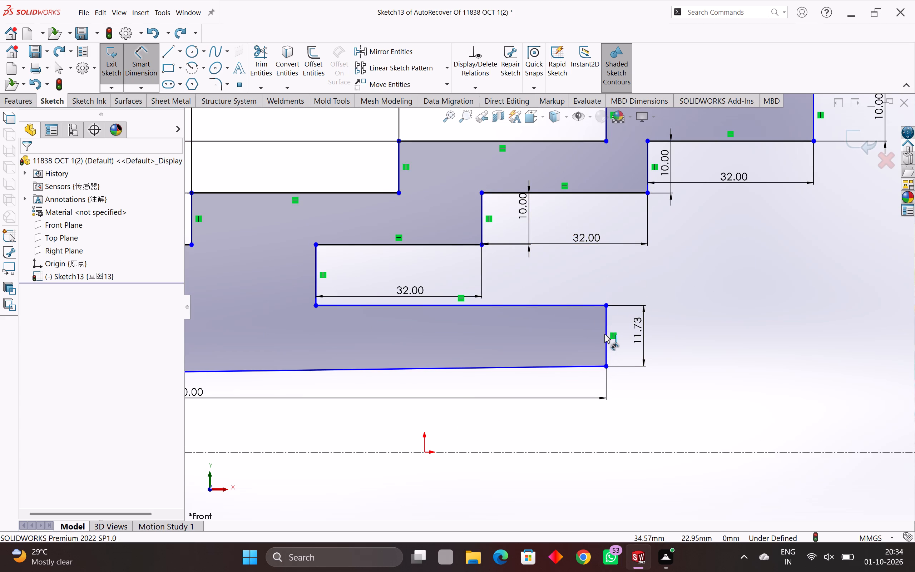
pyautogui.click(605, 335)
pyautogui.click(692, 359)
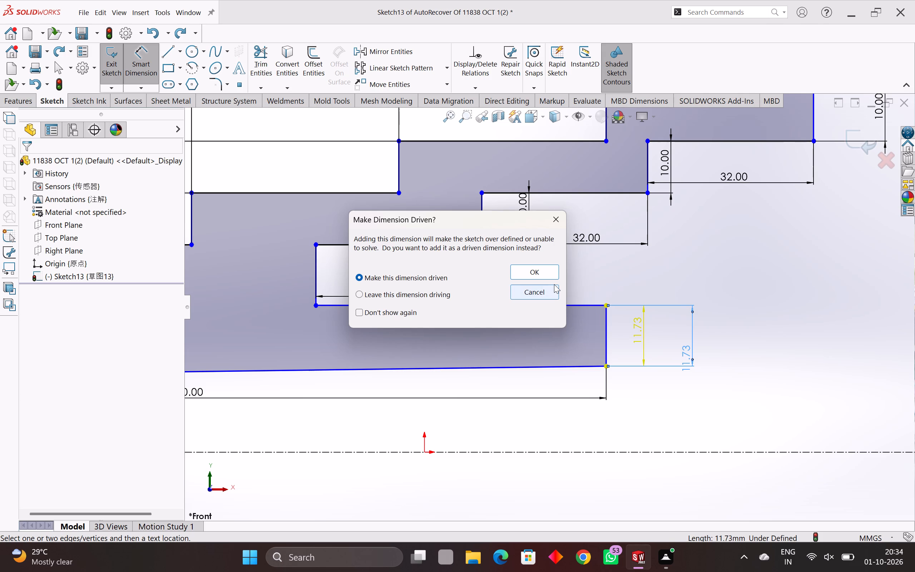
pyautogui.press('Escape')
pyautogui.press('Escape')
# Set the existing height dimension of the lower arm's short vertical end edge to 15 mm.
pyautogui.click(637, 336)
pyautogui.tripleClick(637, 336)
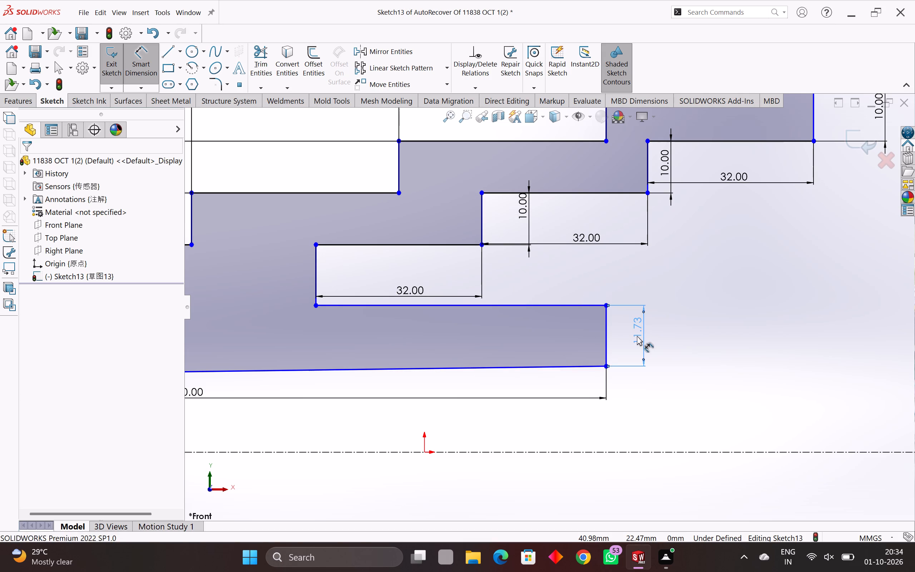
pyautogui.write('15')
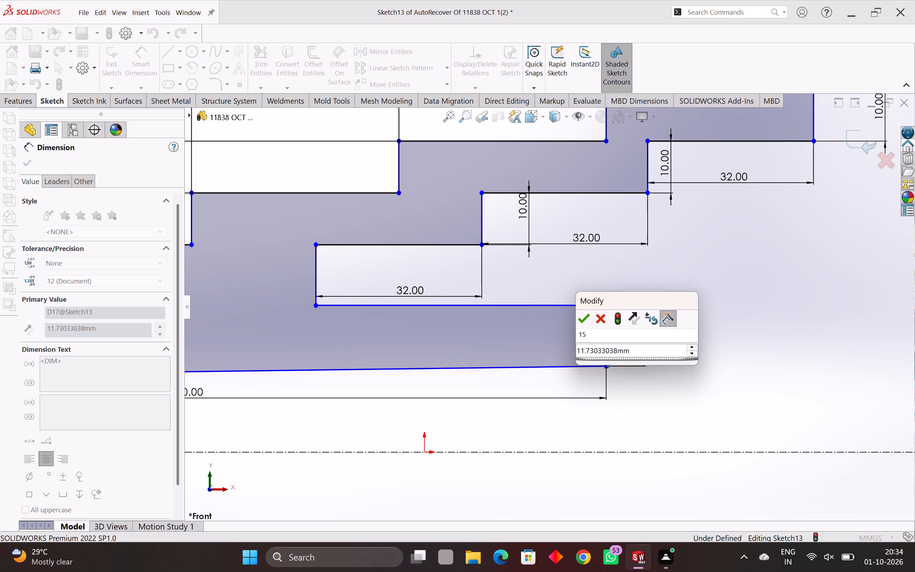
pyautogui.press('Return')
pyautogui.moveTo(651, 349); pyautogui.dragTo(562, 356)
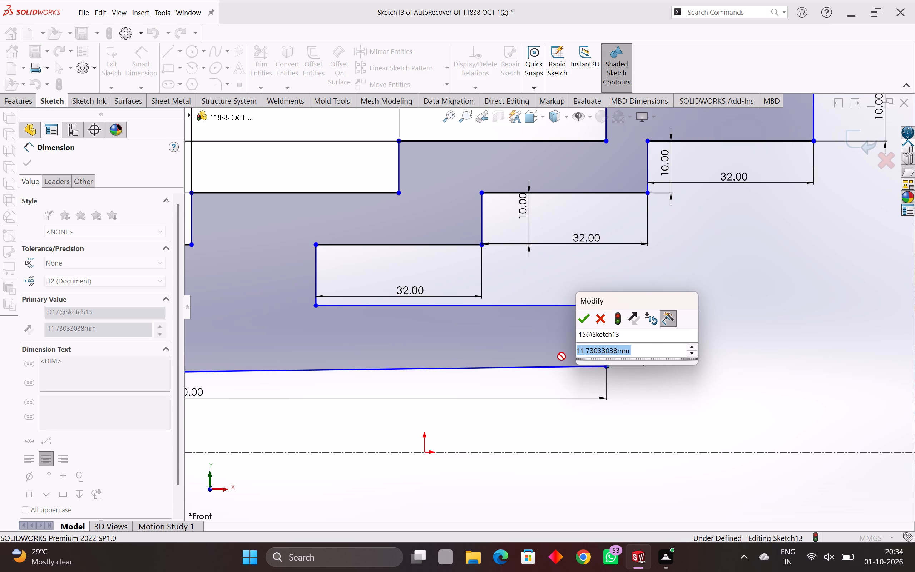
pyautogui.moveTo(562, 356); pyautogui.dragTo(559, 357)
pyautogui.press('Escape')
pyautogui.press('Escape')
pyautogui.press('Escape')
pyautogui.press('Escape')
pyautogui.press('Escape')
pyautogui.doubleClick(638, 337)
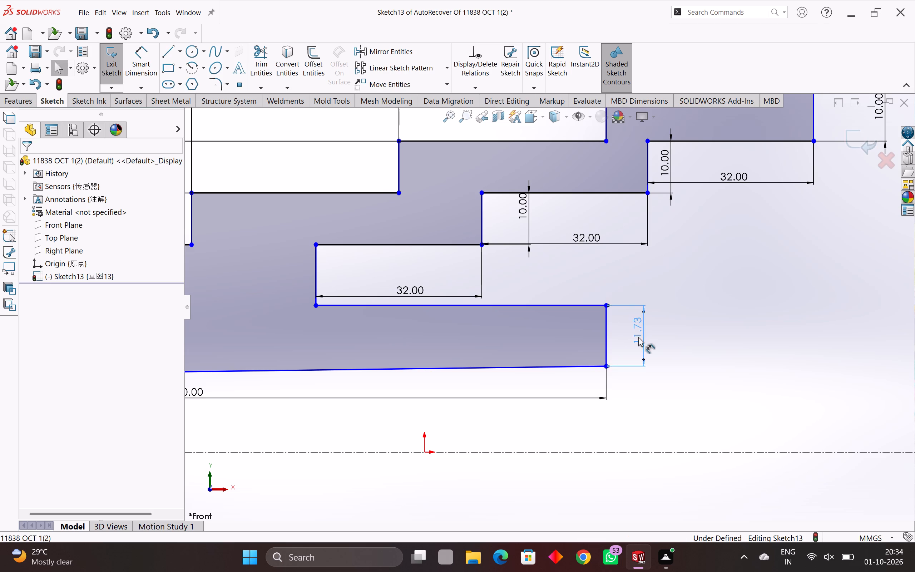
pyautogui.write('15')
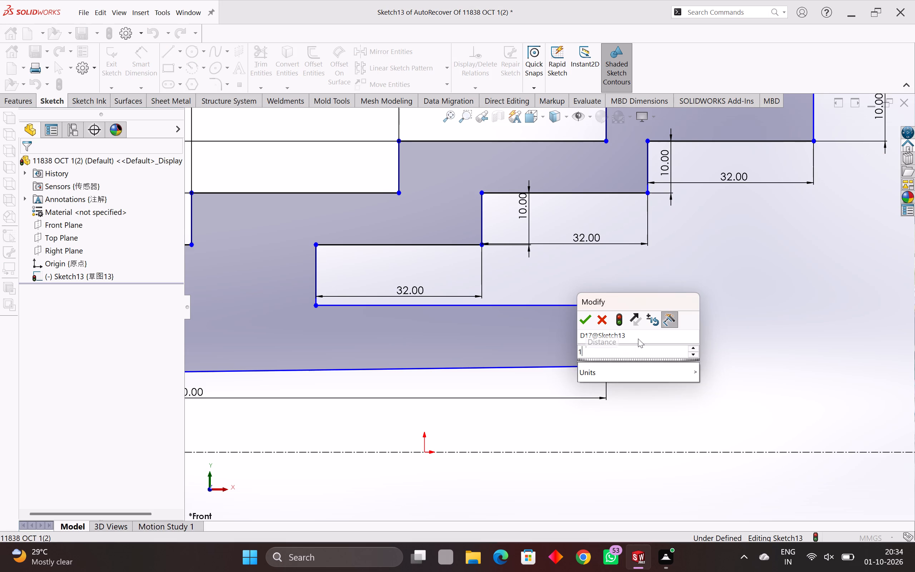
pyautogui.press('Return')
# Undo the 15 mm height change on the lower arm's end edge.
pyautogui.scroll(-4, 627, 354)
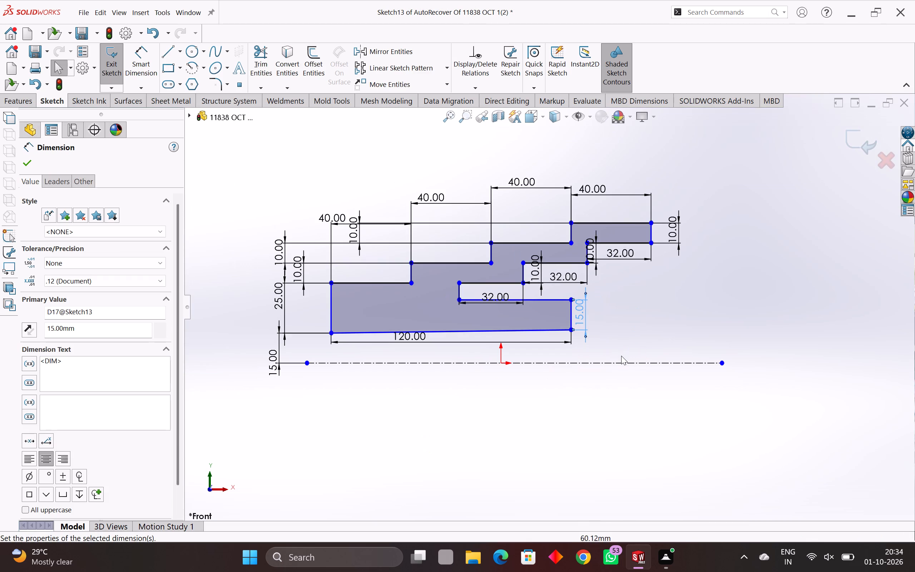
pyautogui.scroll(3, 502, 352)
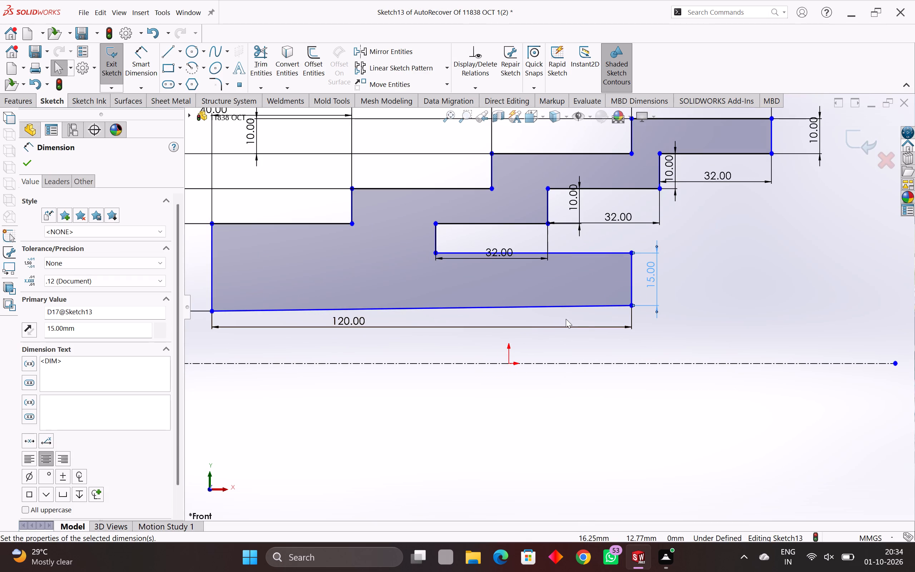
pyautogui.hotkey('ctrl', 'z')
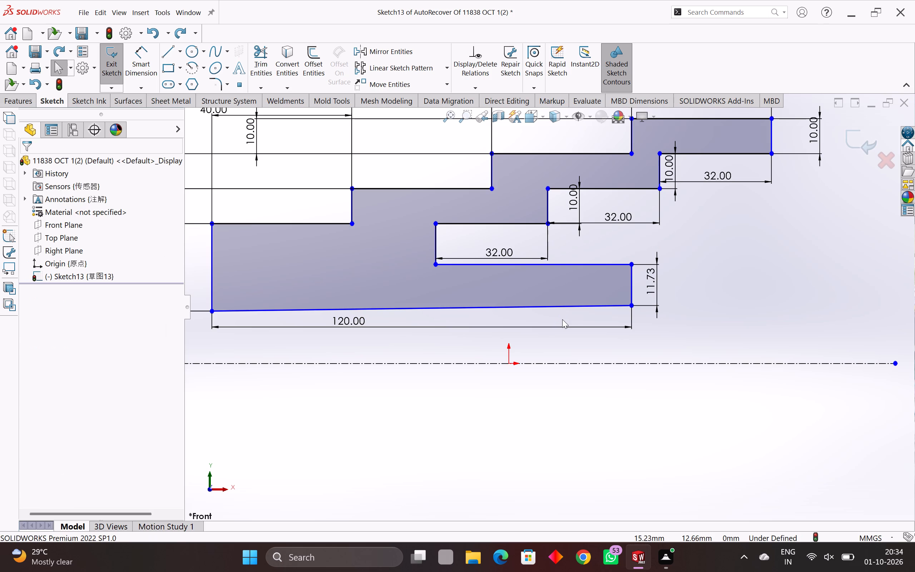
# Delete the slightly sloping bottom line of the profile above the centerline.
pyautogui.scroll(-1, 568, 315)
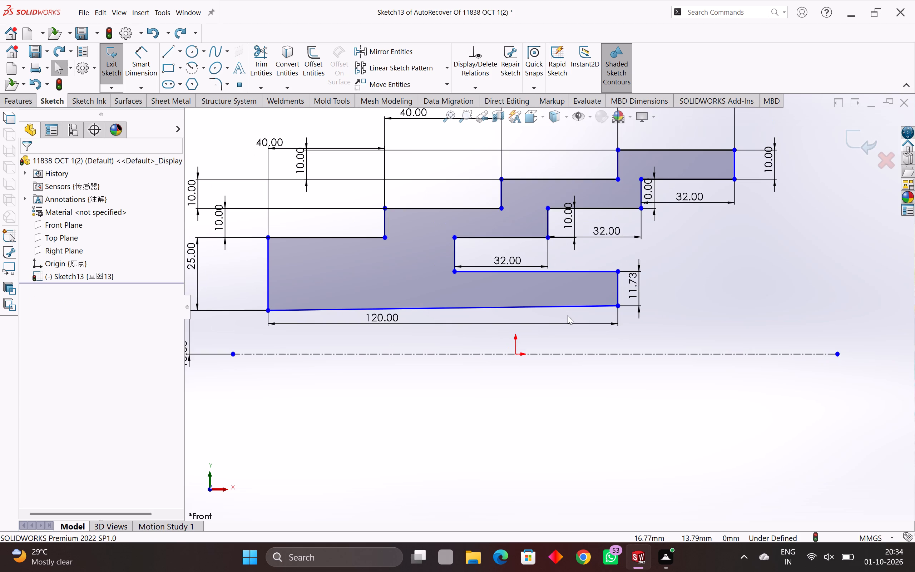
pyautogui.scroll(-1, 568, 315)
pyautogui.press('Escape')
pyautogui.press('Escape')
pyautogui.click(550, 306)
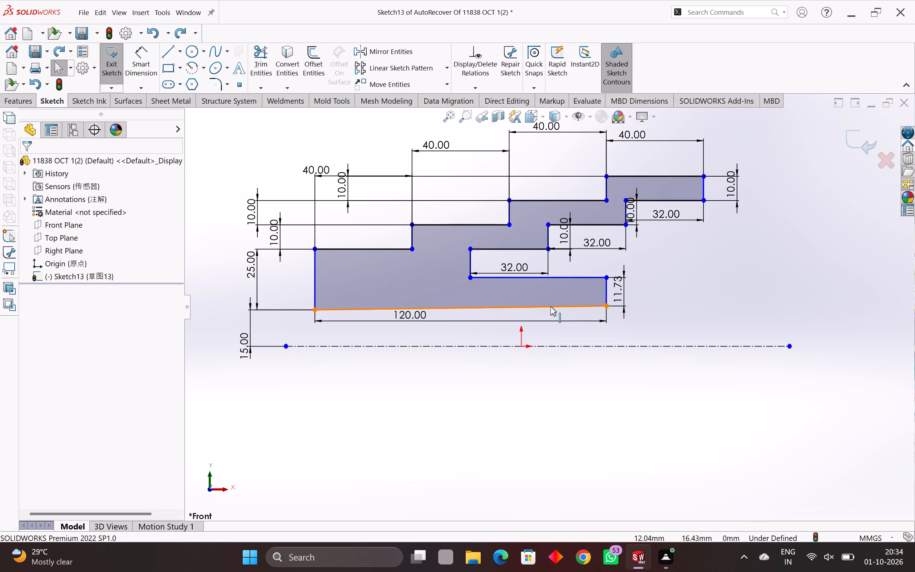
pyautogui.press('Delete')
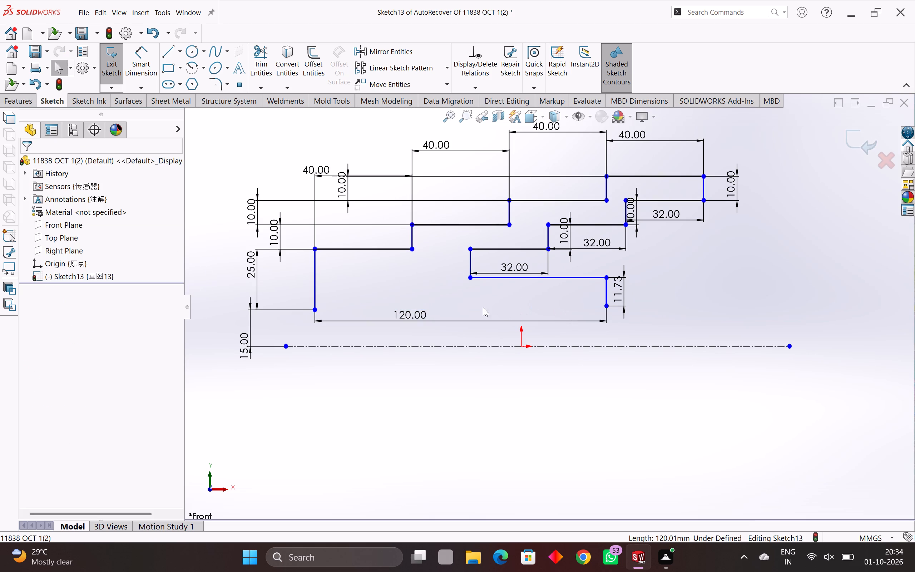
# Draw a horizontal 120 mm base line from the lower end of the 25 mm vertical edge to beneath the lower arm's end edge.
pyautogui.write('L')
pyautogui.press('space')
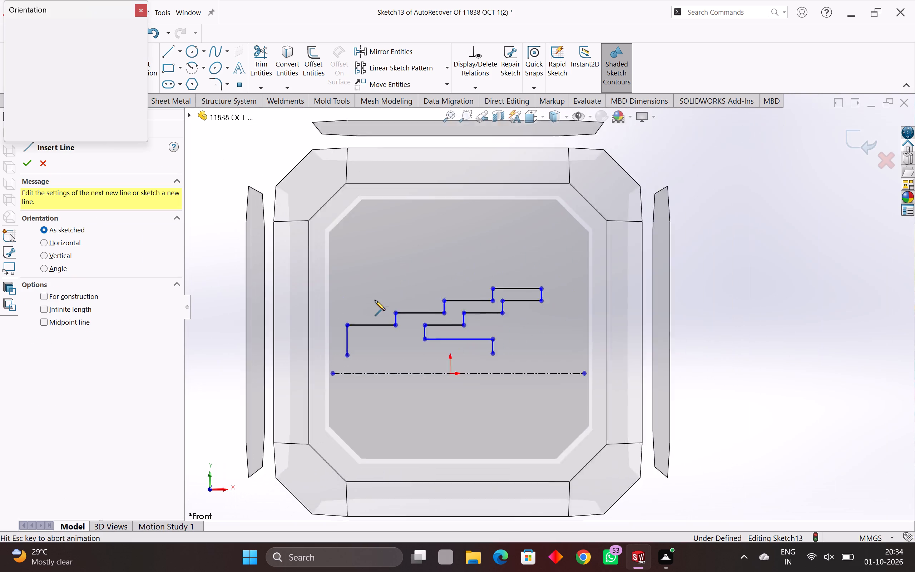
pyautogui.click(379, 303)
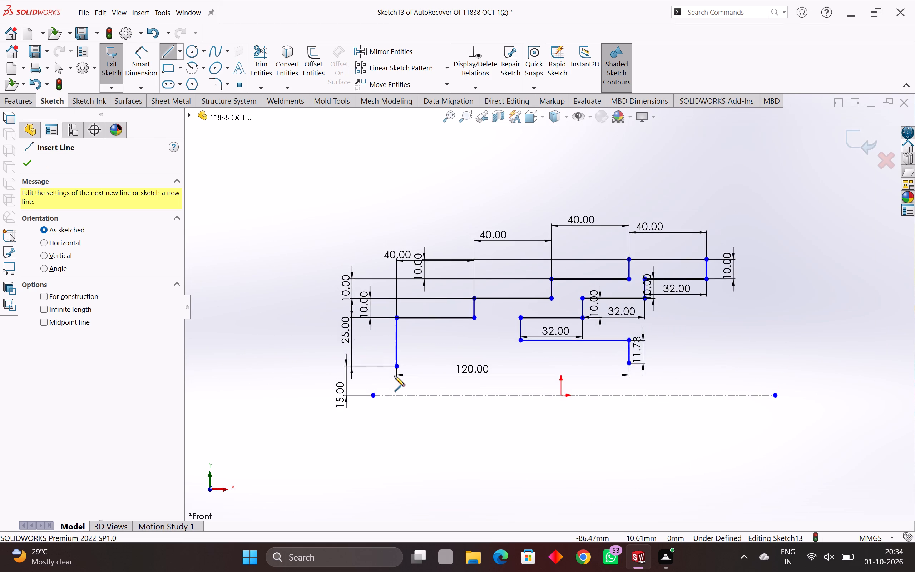
pyautogui.scroll(3, 395, 376)
pyautogui.click(406, 355)
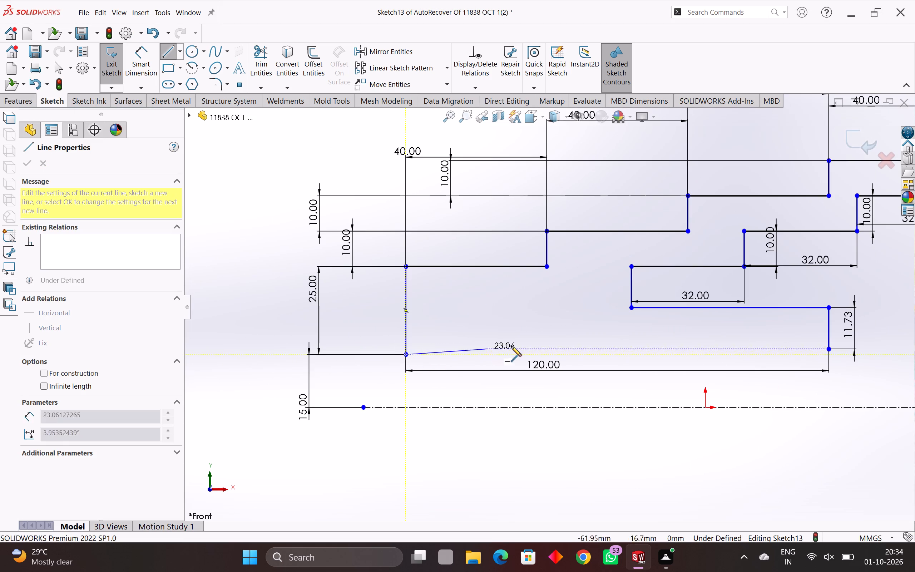
pyautogui.click(829, 355)
pyautogui.scroll(2, 837, 364)
pyautogui.press('Escape')
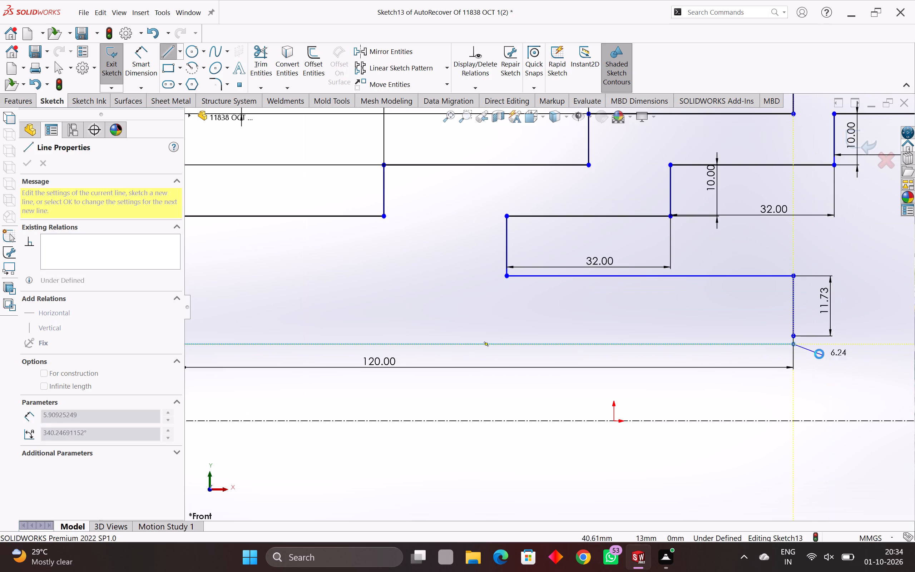
pyautogui.press('Escape')
pyautogui.press('Escape')
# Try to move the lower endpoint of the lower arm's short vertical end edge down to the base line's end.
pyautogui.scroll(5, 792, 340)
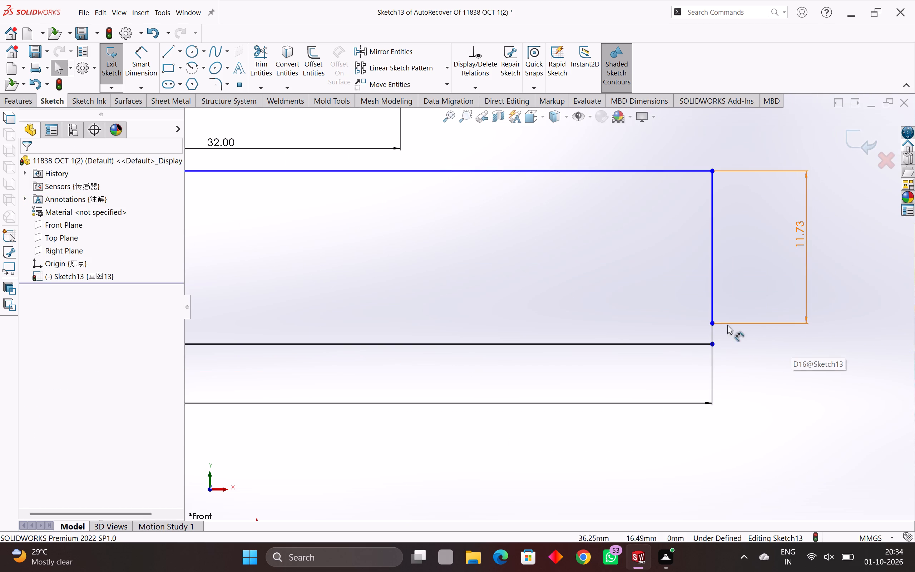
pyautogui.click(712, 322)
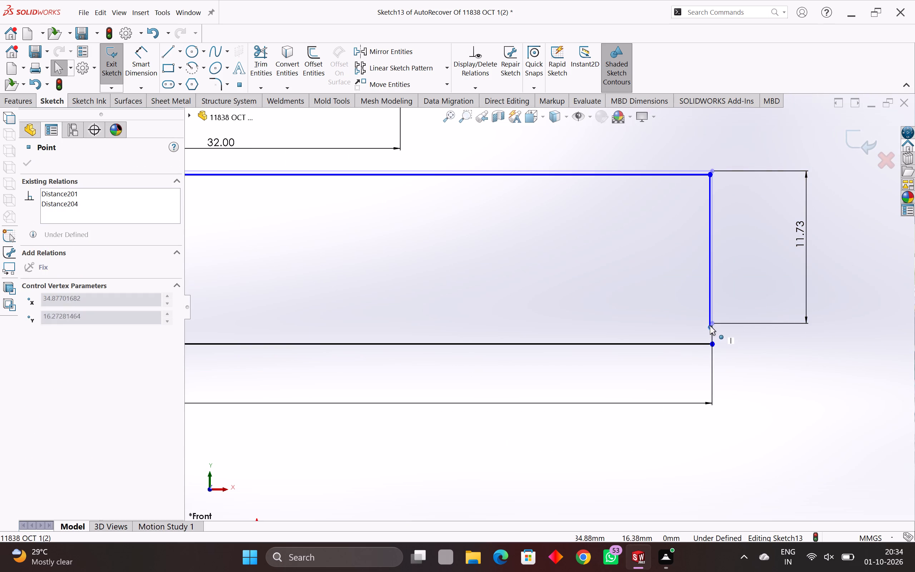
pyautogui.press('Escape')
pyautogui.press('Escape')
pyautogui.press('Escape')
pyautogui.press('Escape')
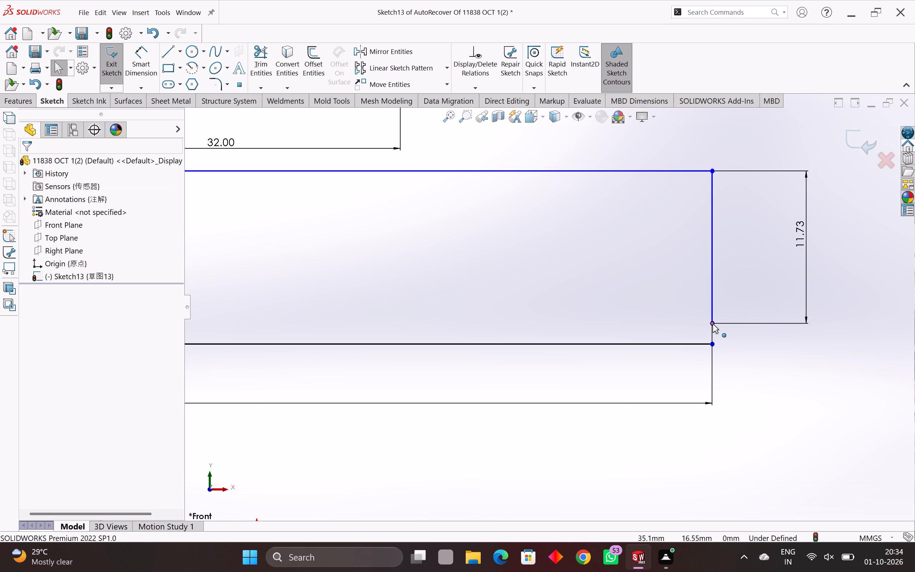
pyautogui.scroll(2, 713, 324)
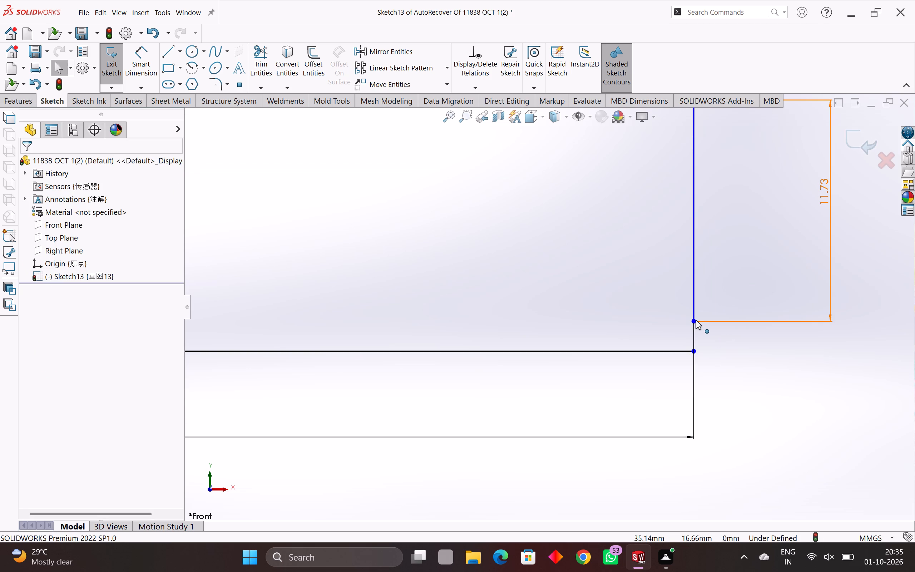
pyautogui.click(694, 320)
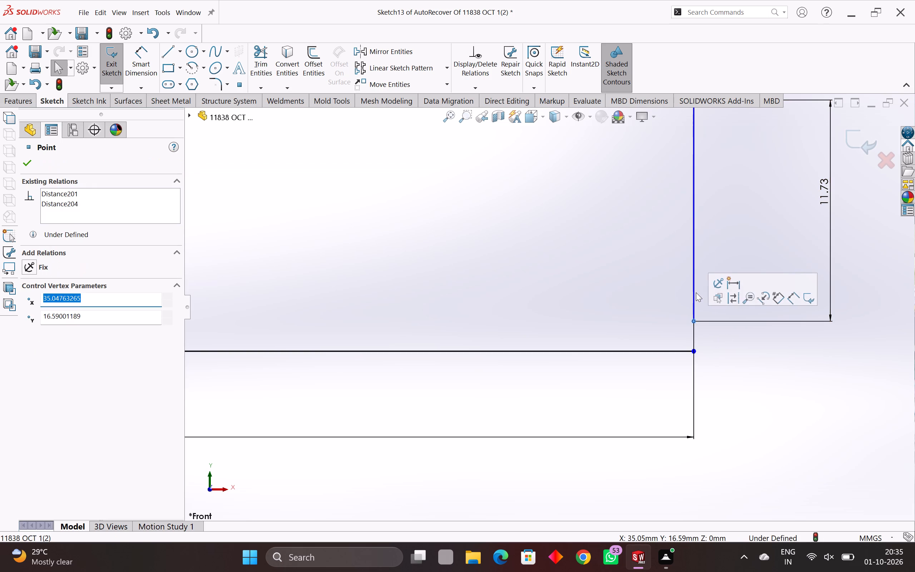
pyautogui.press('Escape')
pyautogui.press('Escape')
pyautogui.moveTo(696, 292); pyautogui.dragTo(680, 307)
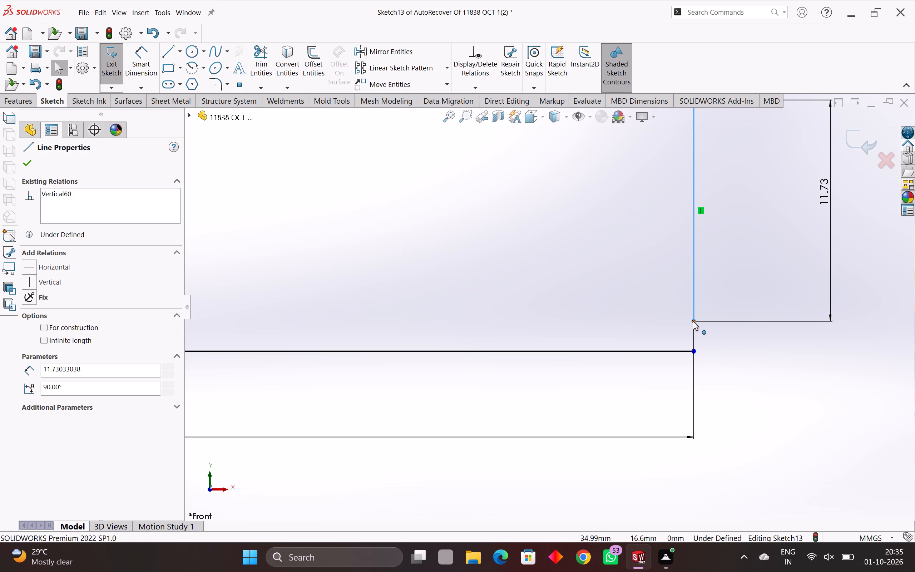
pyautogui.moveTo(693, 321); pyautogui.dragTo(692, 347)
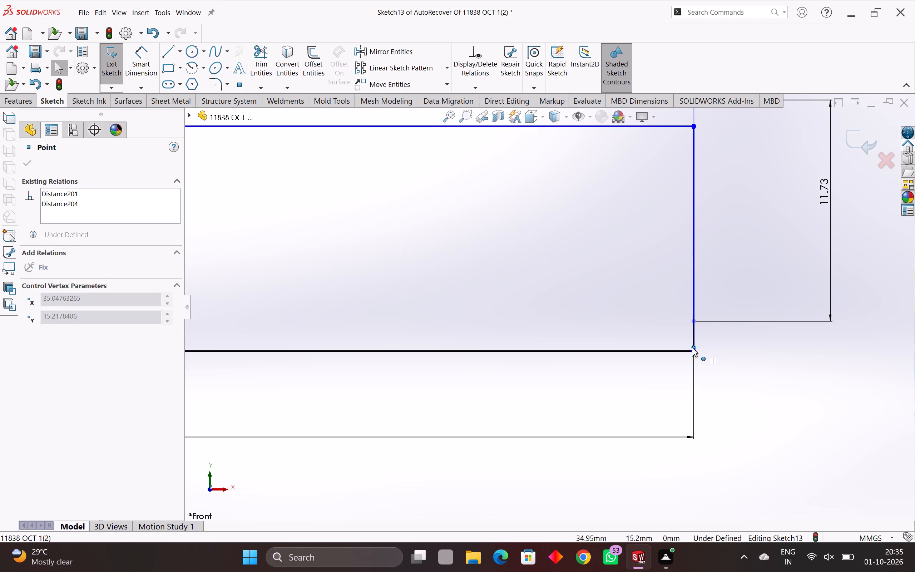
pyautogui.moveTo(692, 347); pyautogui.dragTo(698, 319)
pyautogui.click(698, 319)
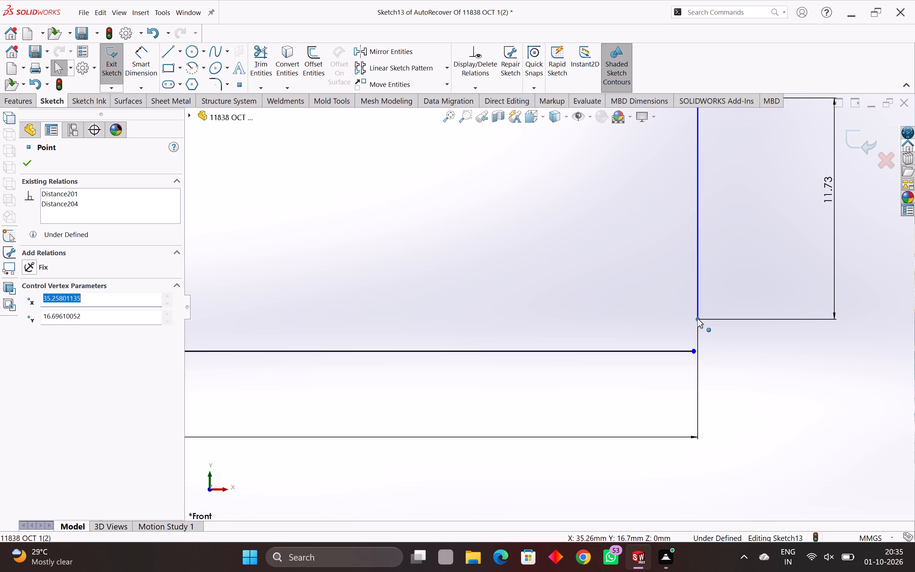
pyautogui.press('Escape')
# Move the base line's free endpoint sideways until it lies directly beneath the lower arm's vertical end edge.
pyautogui.scroll(-3, 697, 319)
pyautogui.scroll(-2, 569, 297)
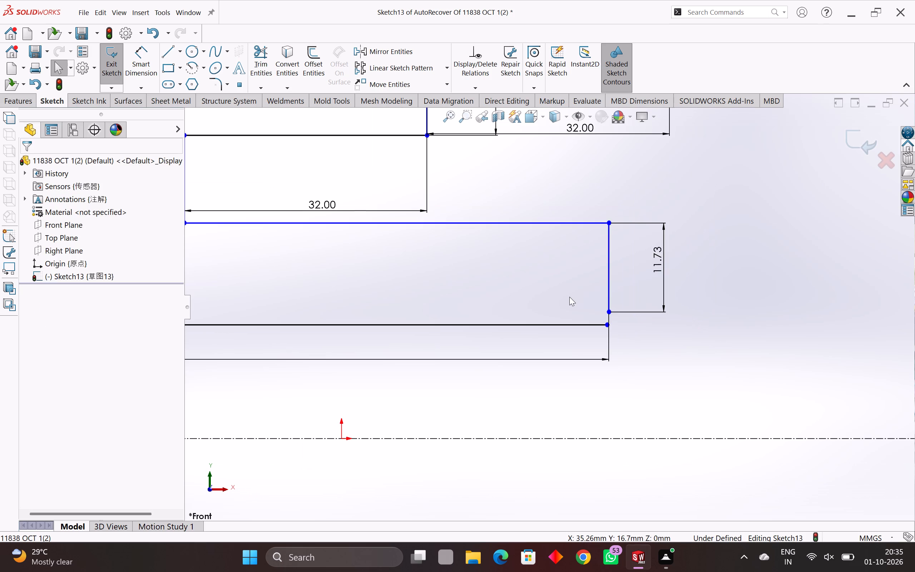
pyautogui.scroll(-2, 523, 302)
pyautogui.scroll(2, 588, 307)
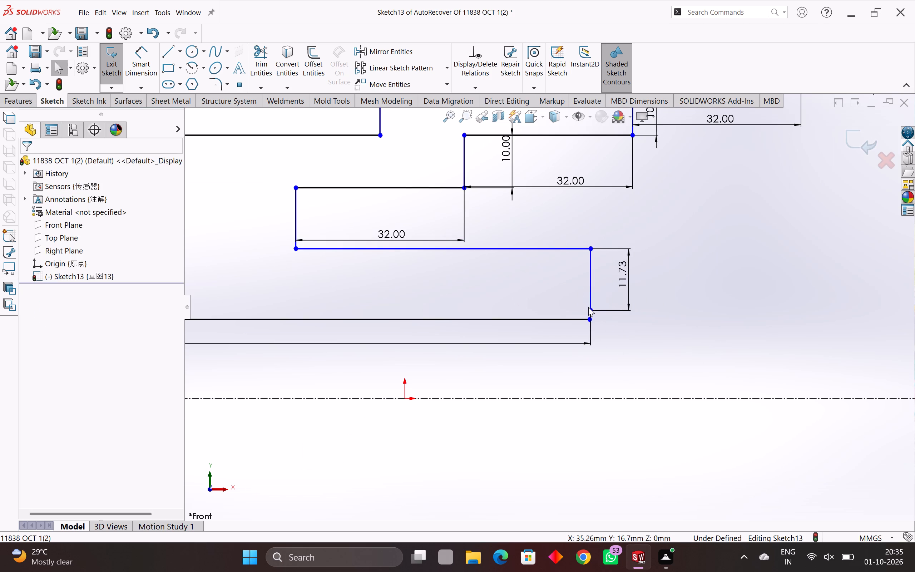
pyautogui.scroll(7, 588, 307)
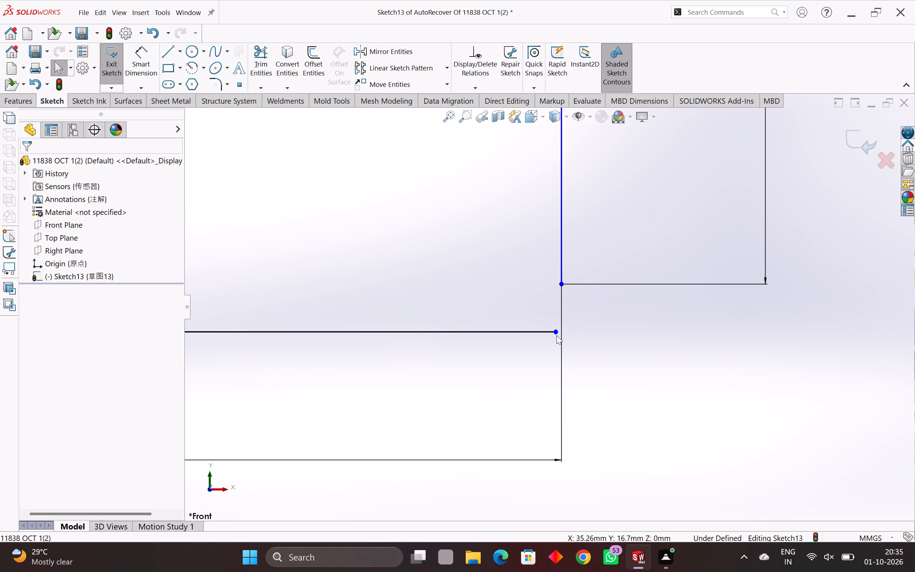
pyautogui.moveTo(554, 331); pyautogui.dragTo(561, 330)
pyautogui.press('Escape')
pyautogui.moveTo(544, 317); pyautogui.dragTo(519, 336)
pyautogui.click(505, 345)
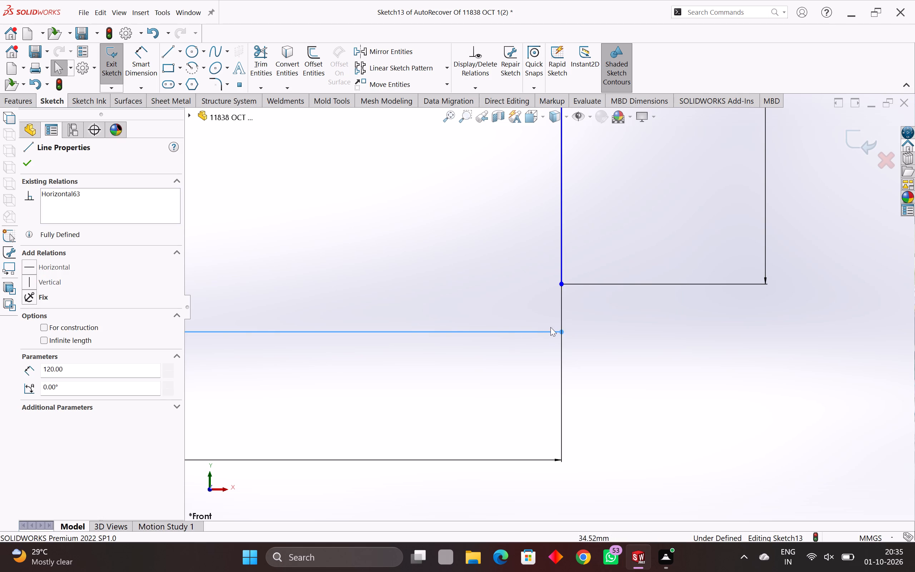
pyautogui.press('Escape')
pyautogui.press('Escape')
# Attach the lower endpoint of the lower arm's vertical end edge to the base line's endpoint, closing the profile.
pyautogui.scroll(3, 565, 327)
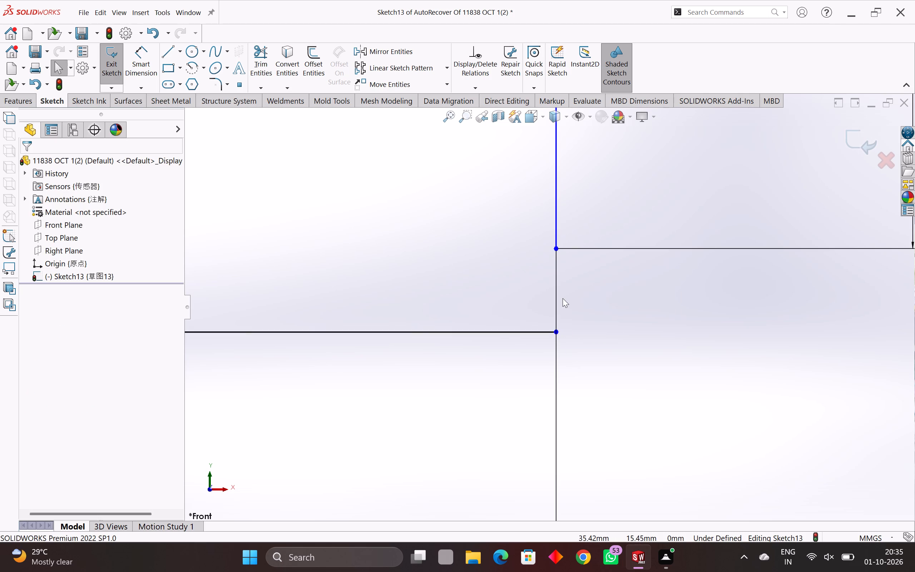
pyautogui.scroll(3, 569, 345)
pyautogui.scroll(-4, 552, 326)
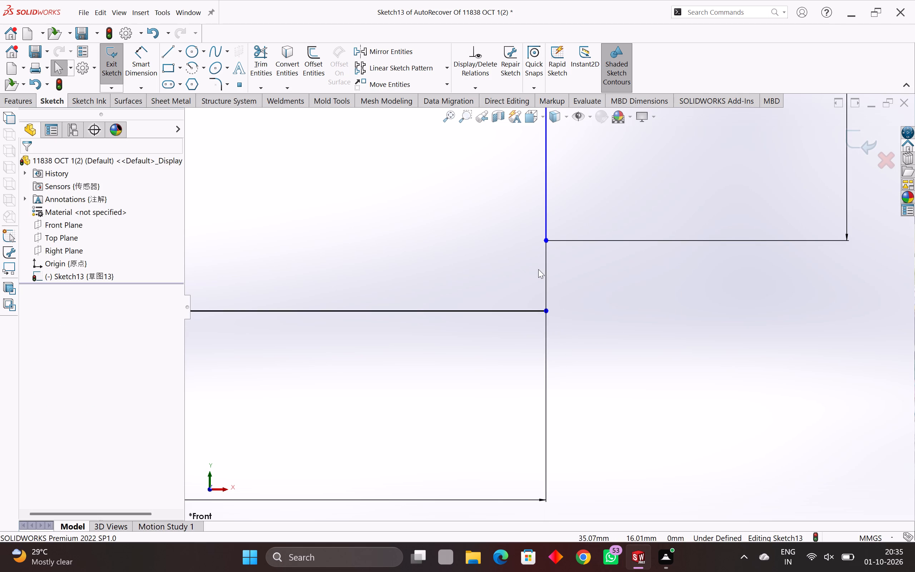
pyautogui.click(545, 238)
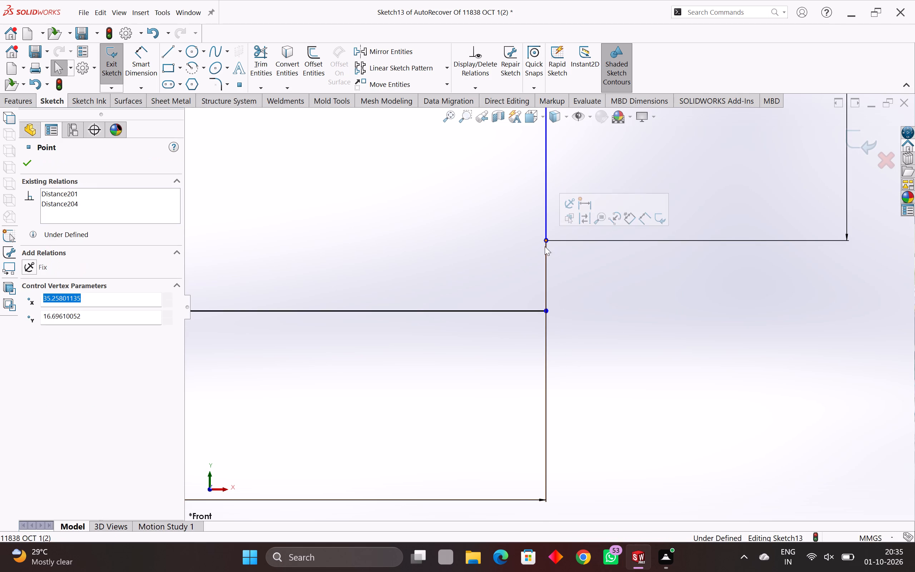
pyautogui.moveTo(545, 239); pyautogui.dragTo(547, 260)
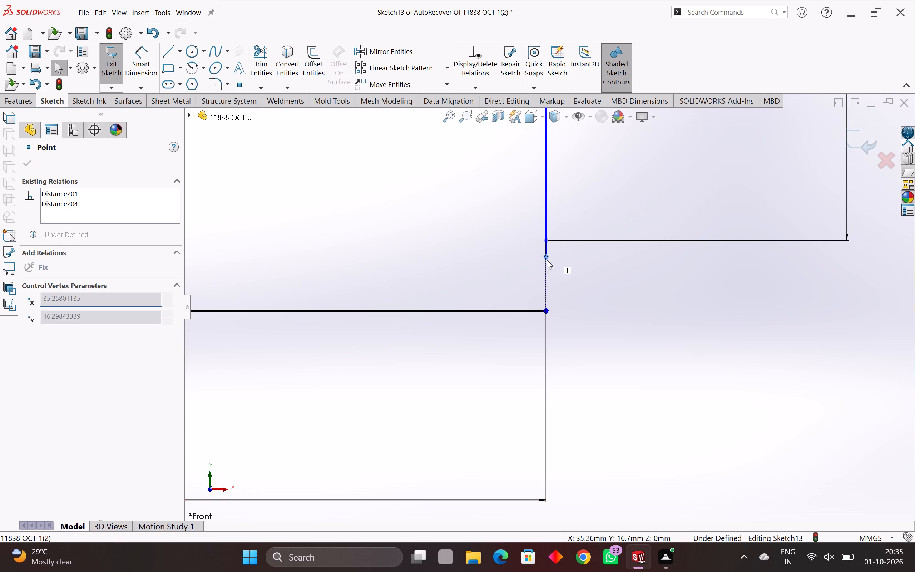
pyautogui.moveTo(547, 260); pyautogui.dragTo(545, 310)
pyautogui.scroll(-3, 539, 289)
pyautogui.press('Escape')
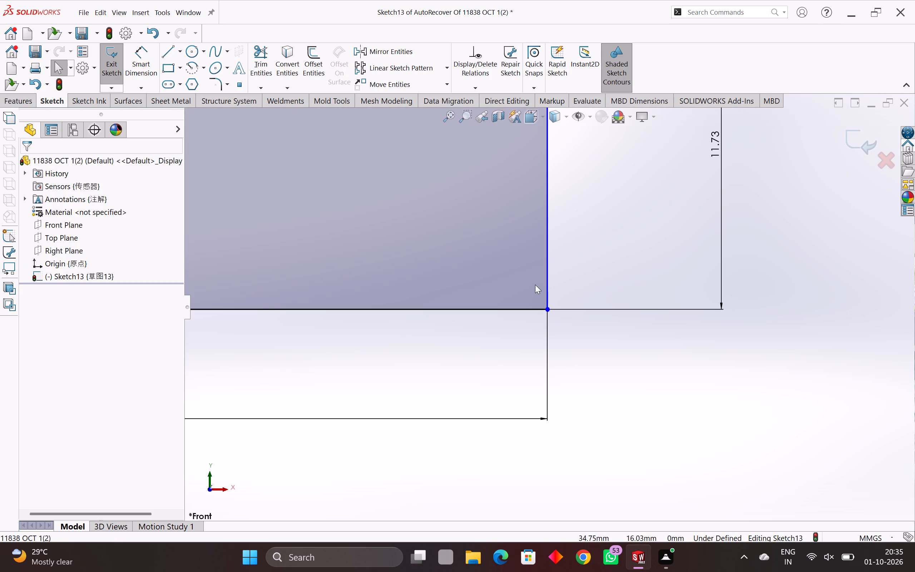
pyautogui.press('Escape')
pyautogui.press('Escape')
# Set the height dimension of the lower arm's vertical end edge to 15 mm.
pyautogui.scroll(-7, 535, 285)
pyautogui.scroll(-2, 451, 266)
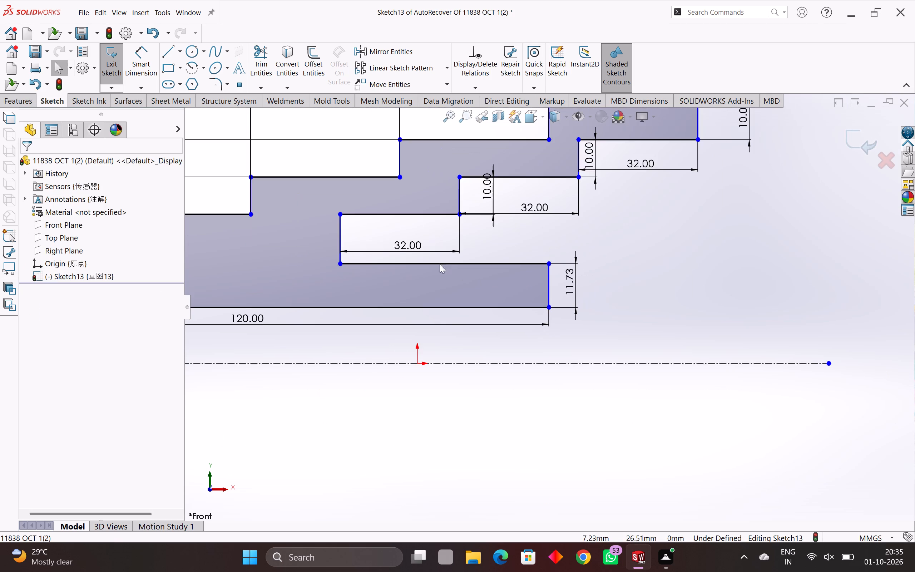
pyautogui.scroll(-2, 376, 262)
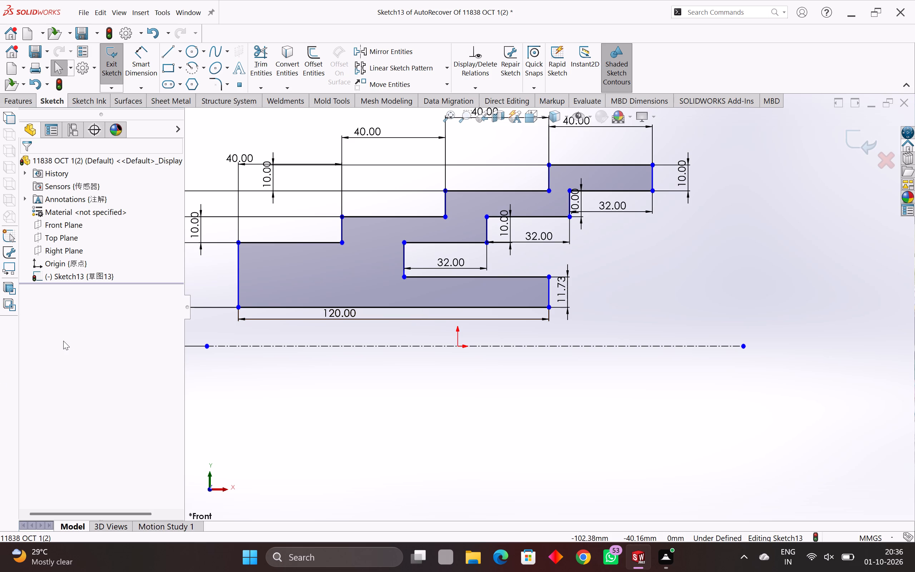
pyautogui.scroll(-2, 447, 263)
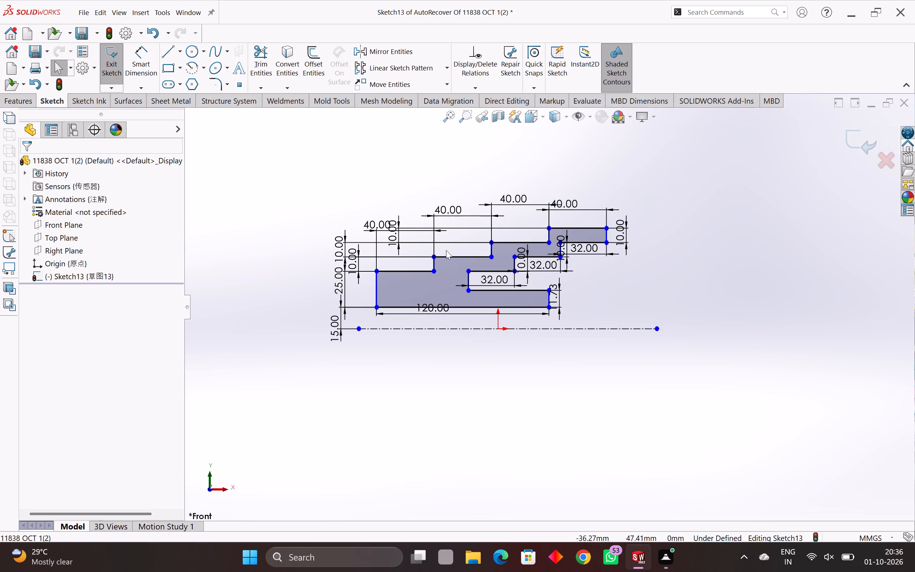
pyautogui.scroll(2, 525, 235)
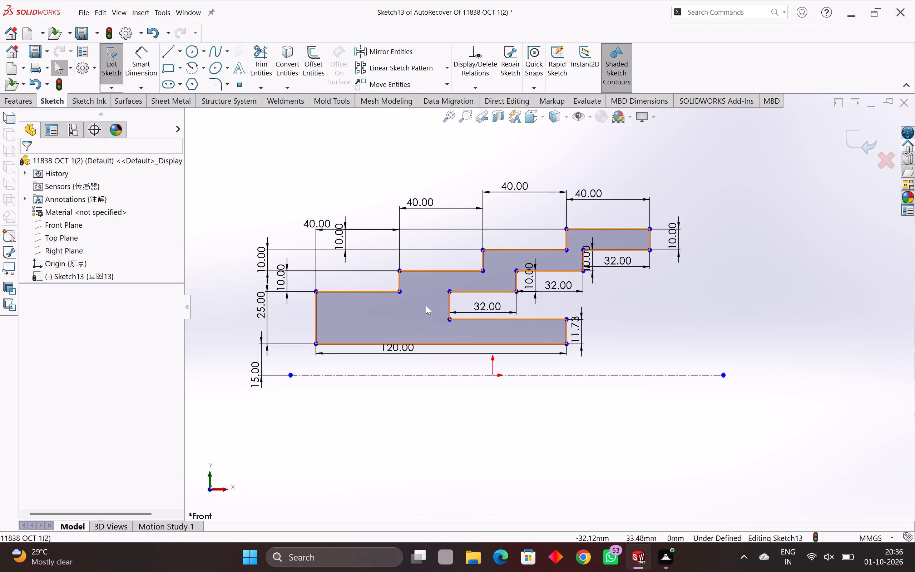
pyautogui.scroll(2, 410, 325)
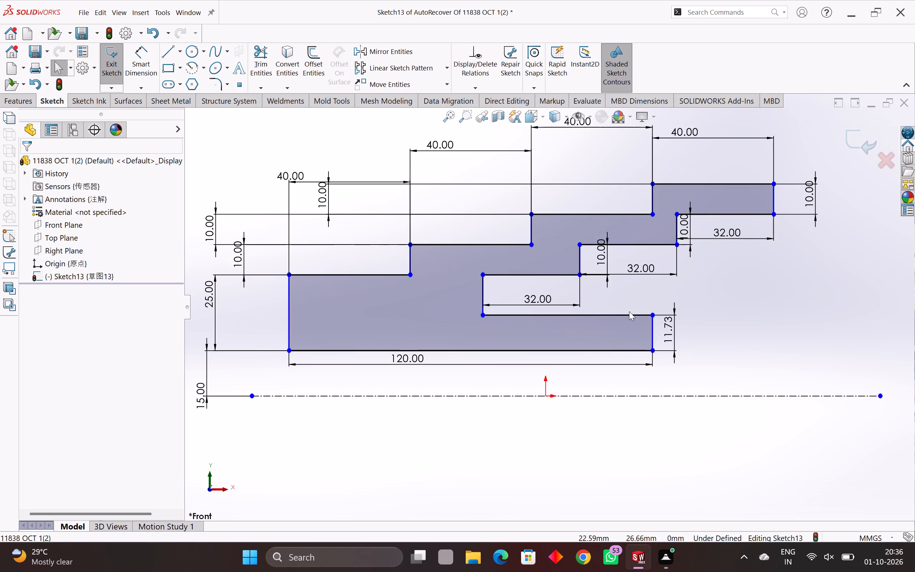
pyautogui.doubleClick(666, 334)
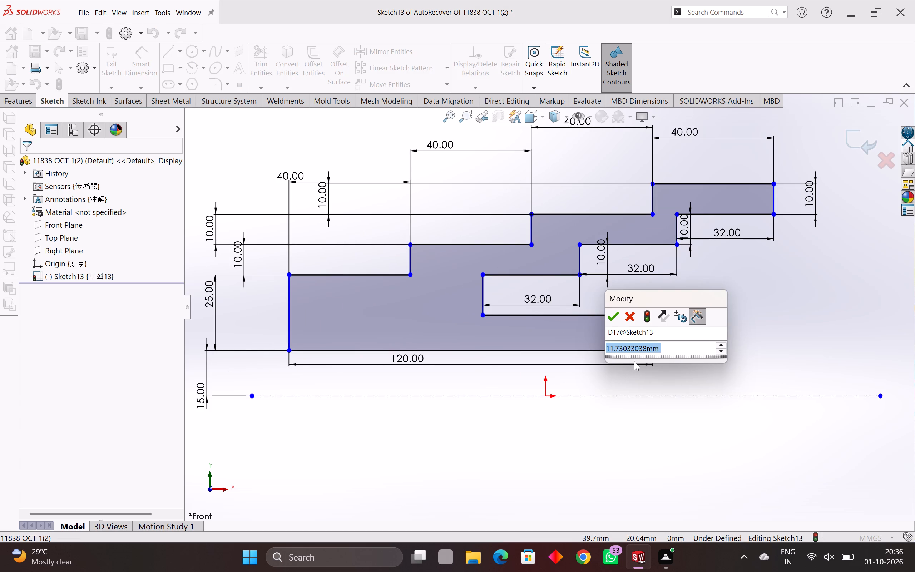
pyautogui.press('1')
pyautogui.press('5')
pyautogui.press('Return')
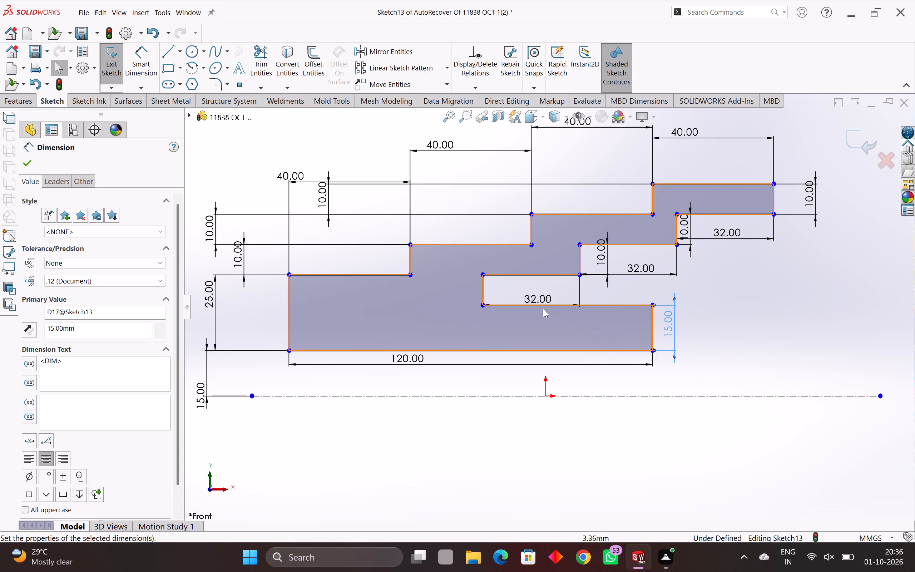
pyautogui.press('Escape')
pyautogui.press('Escape')
pyautogui.press('Escape')
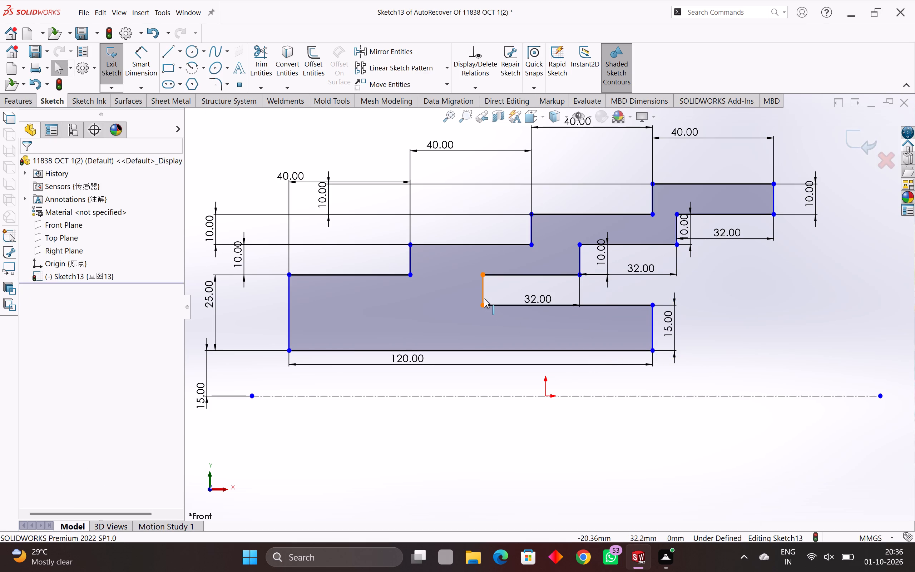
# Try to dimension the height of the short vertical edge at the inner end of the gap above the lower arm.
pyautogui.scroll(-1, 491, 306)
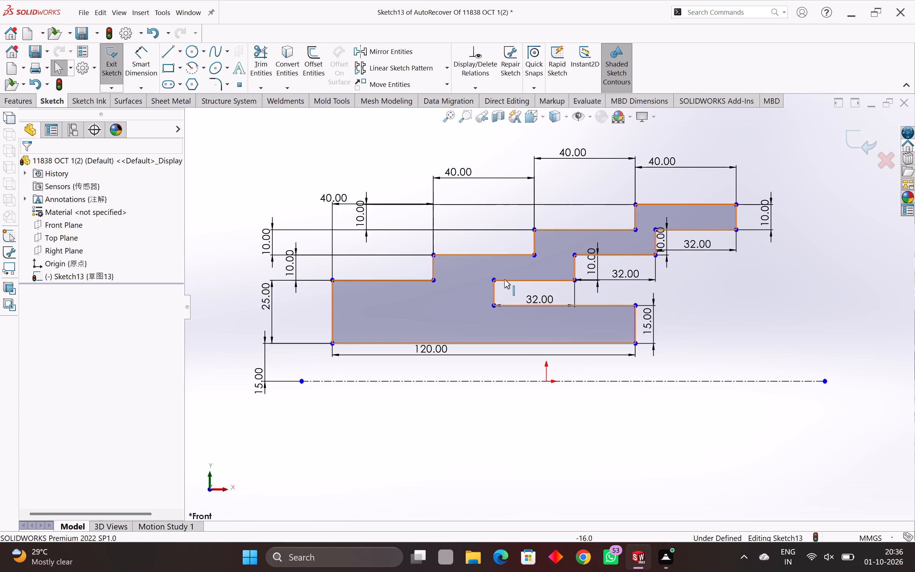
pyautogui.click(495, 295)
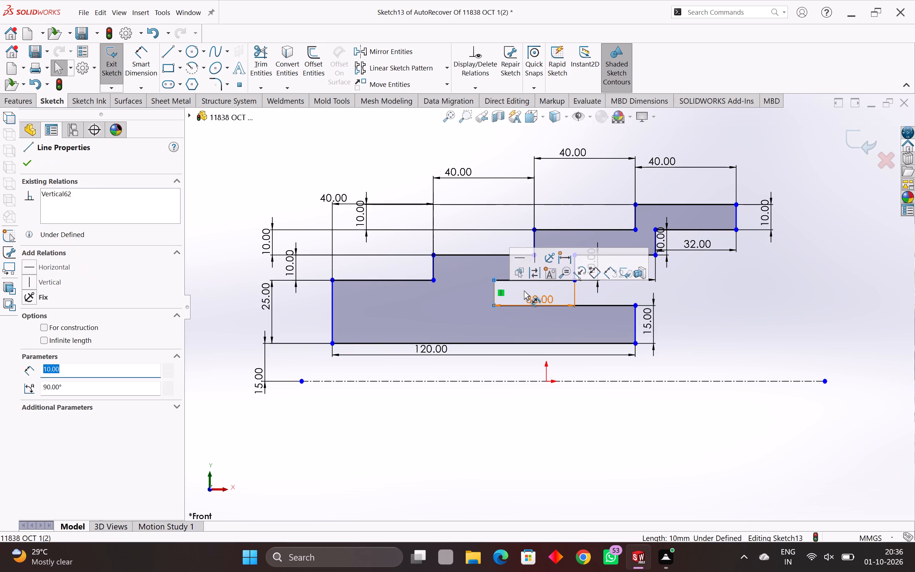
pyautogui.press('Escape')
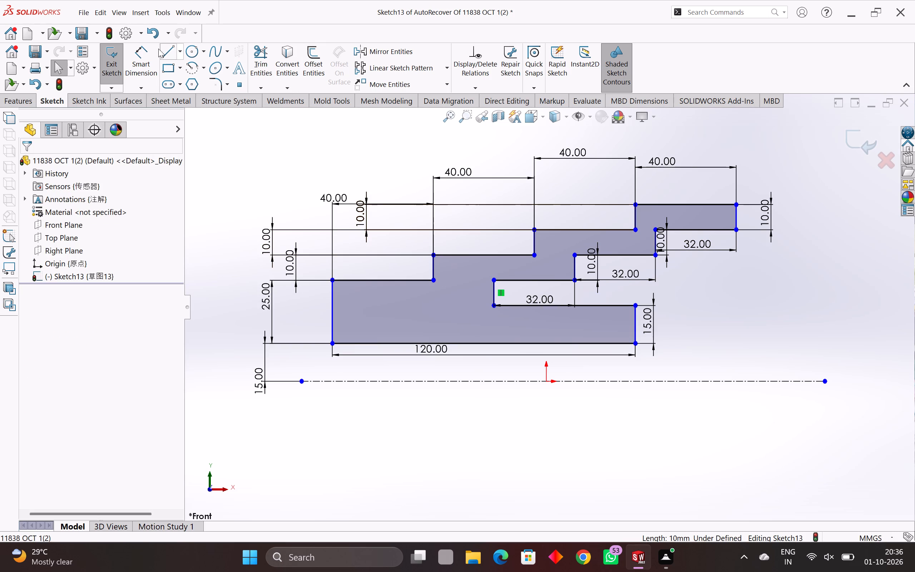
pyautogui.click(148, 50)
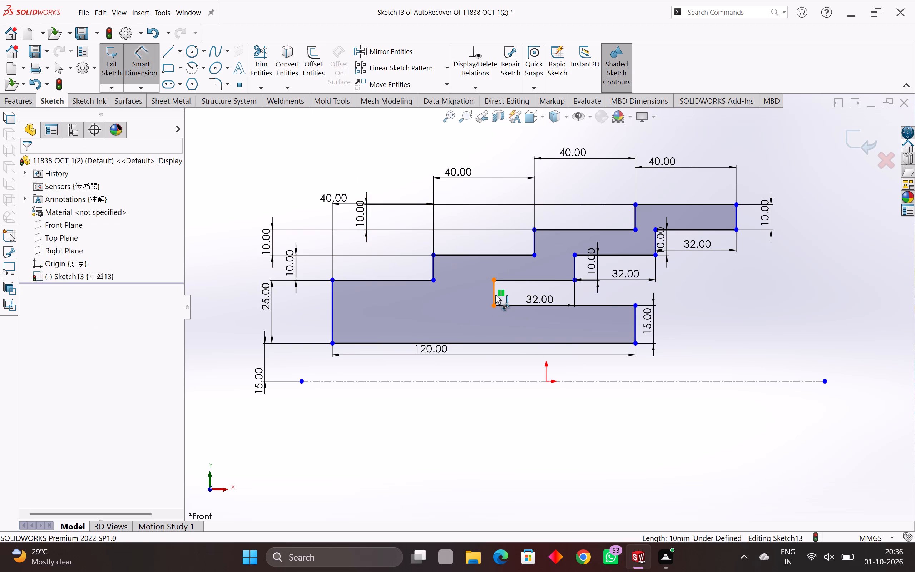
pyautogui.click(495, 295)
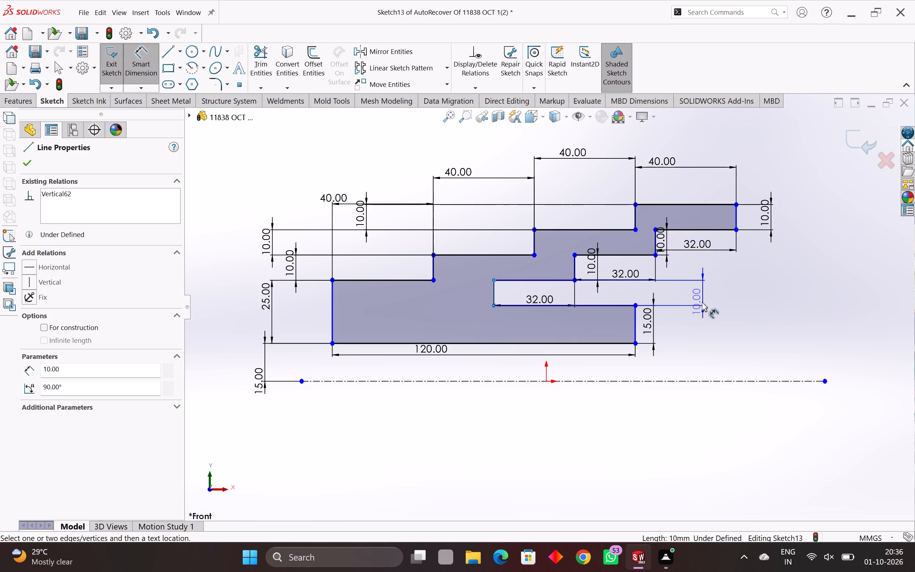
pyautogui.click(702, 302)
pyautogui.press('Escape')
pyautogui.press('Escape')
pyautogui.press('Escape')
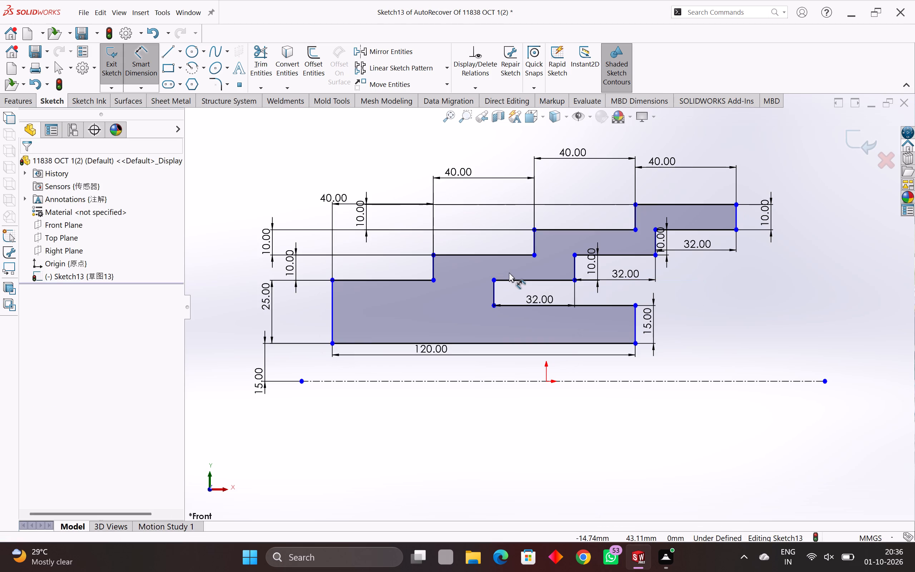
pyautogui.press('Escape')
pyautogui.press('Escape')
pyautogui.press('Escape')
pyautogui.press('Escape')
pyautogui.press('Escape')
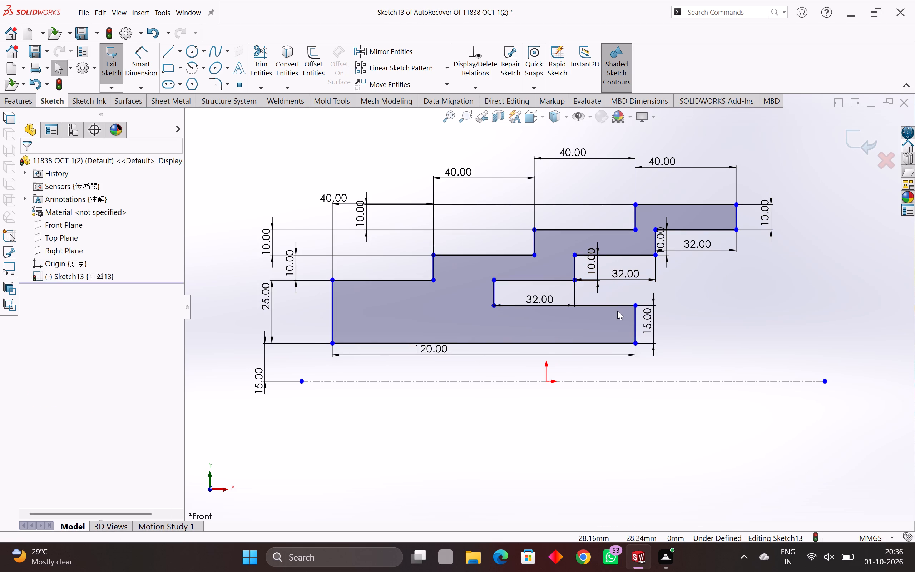
# Run Fully Define Sketch on all the profile lines and the centerline, calculating the missing dimensions from the origin.
pyautogui.scroll(-1, 617, 311)
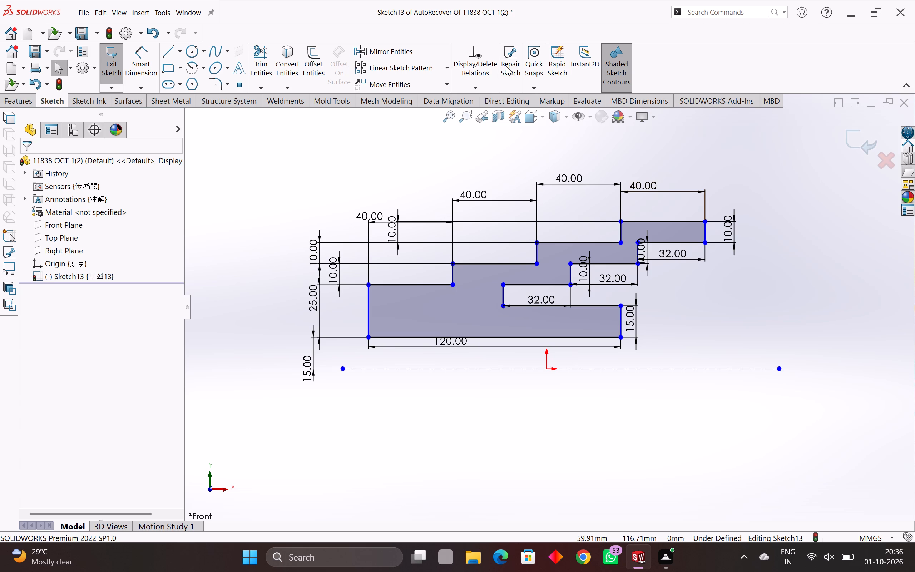
pyautogui.click(482, 87)
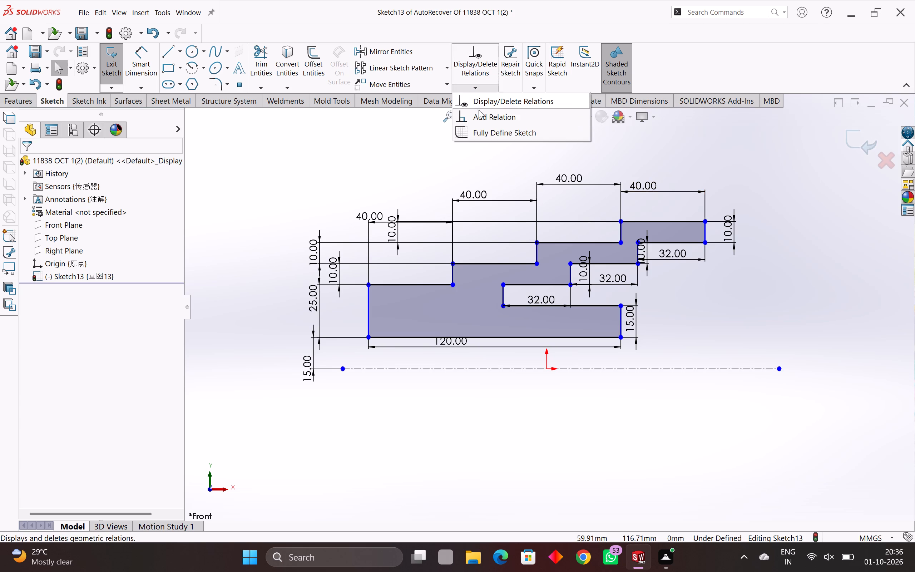
pyautogui.click(479, 135)
pyautogui.moveTo(780, 141); pyautogui.dragTo(533, 310)
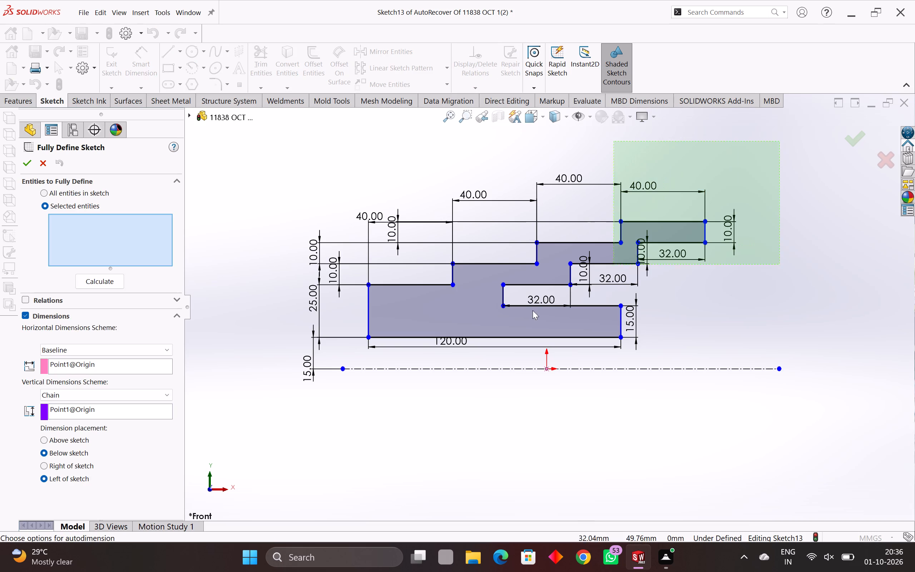
pyautogui.moveTo(533, 310); pyautogui.dragTo(275, 405)
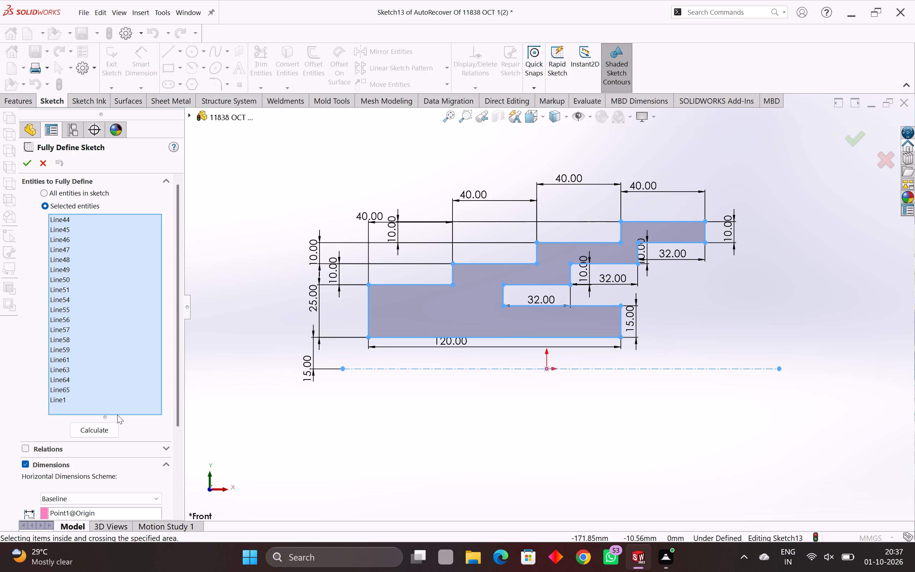
pyautogui.click(96, 430)
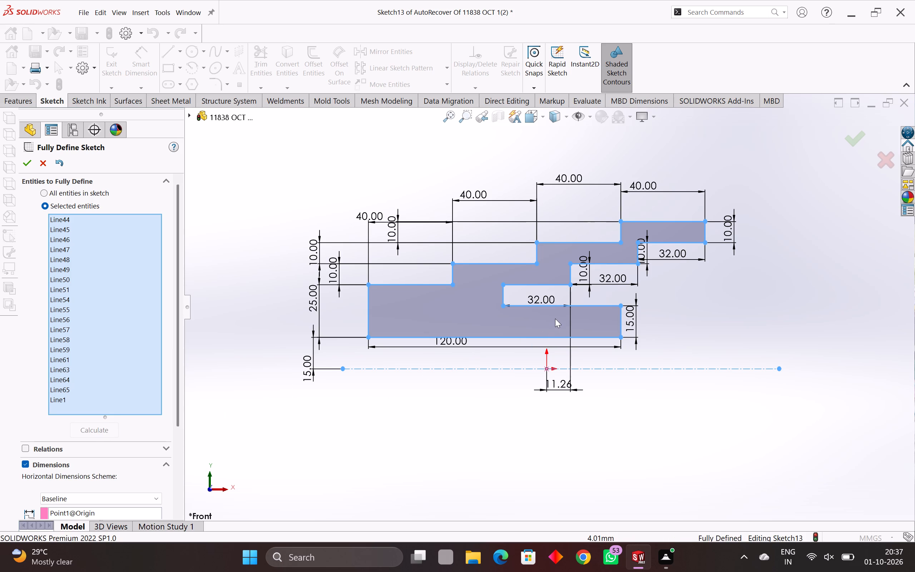
pyautogui.press('Return')
pyautogui.click(26, 161)
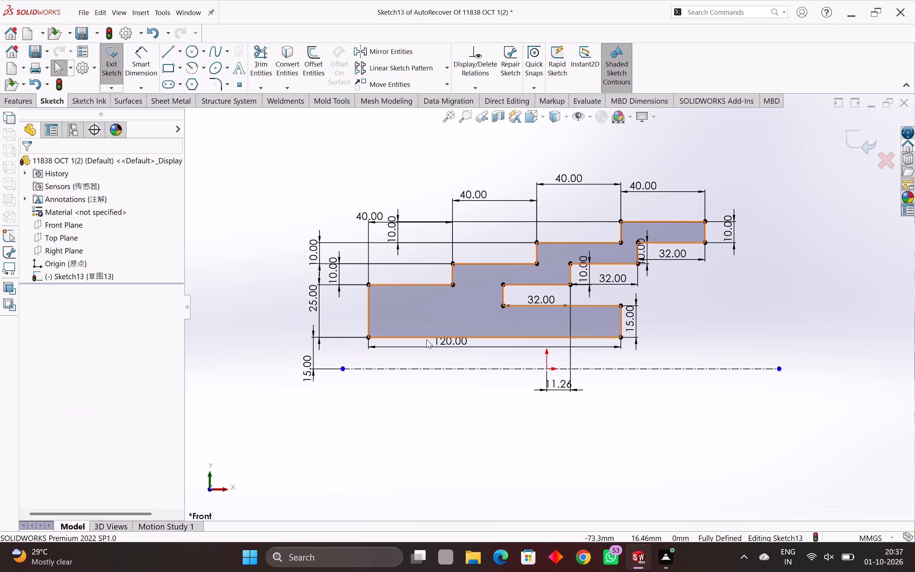
# Move the 32 mm length dimension off the lower arm's upper edge into the gap above the arm.
pyautogui.scroll(3, 531, 326)
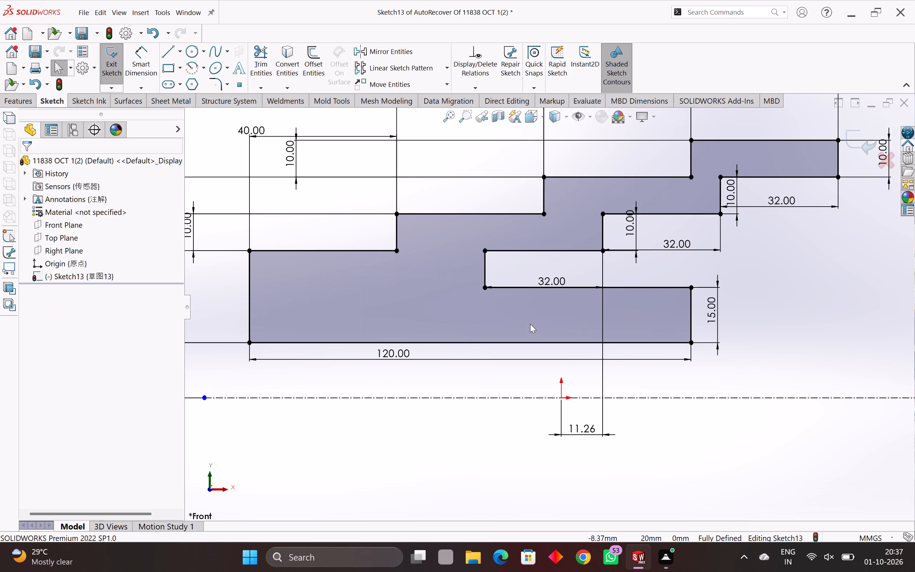
pyautogui.scroll(-1, 530, 324)
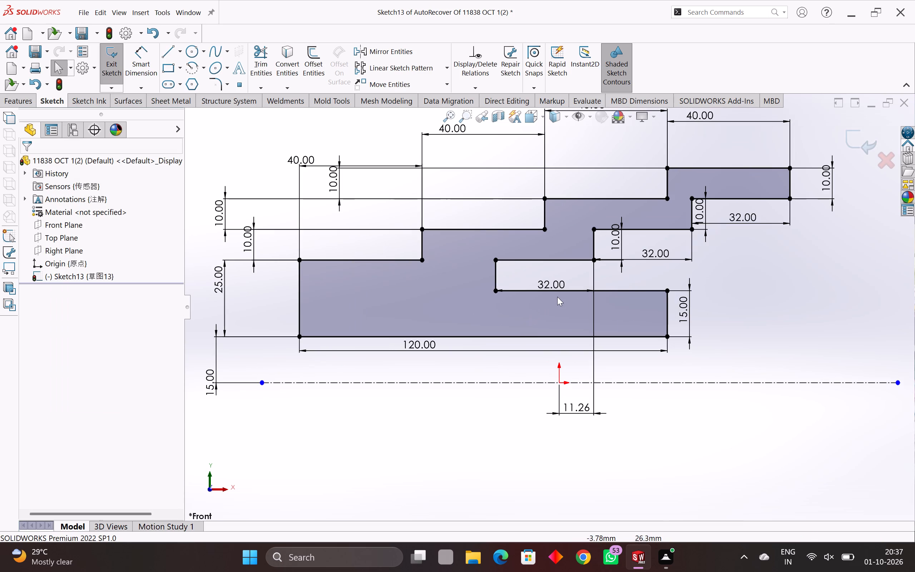
pyautogui.scroll(5, 558, 296)
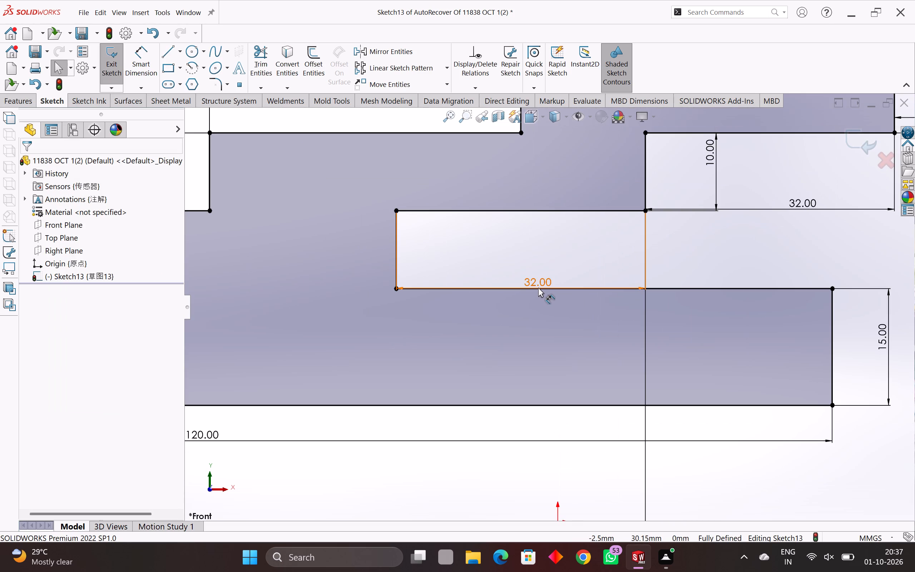
pyautogui.moveTo(538, 287); pyautogui.dragTo(537, 269)
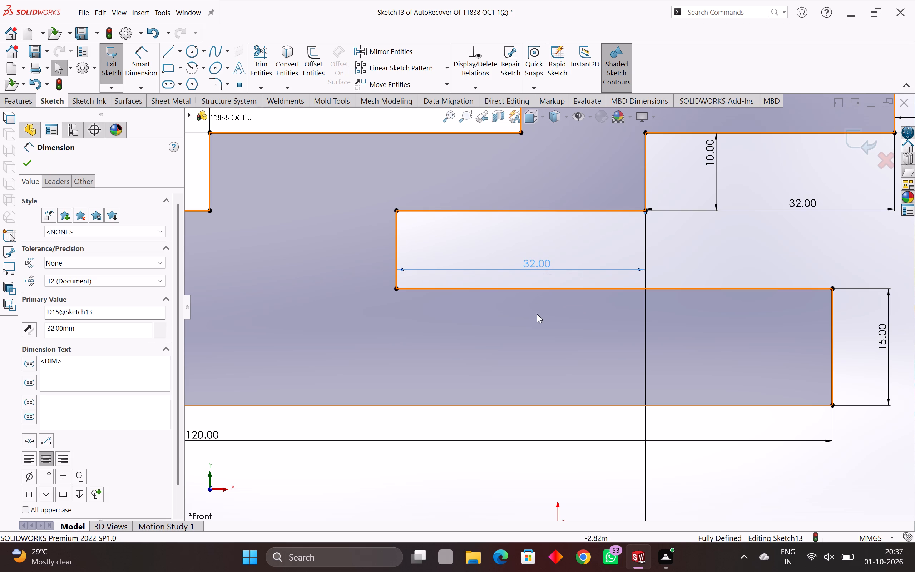
pyautogui.press('Escape')
pyautogui.press('Escape')
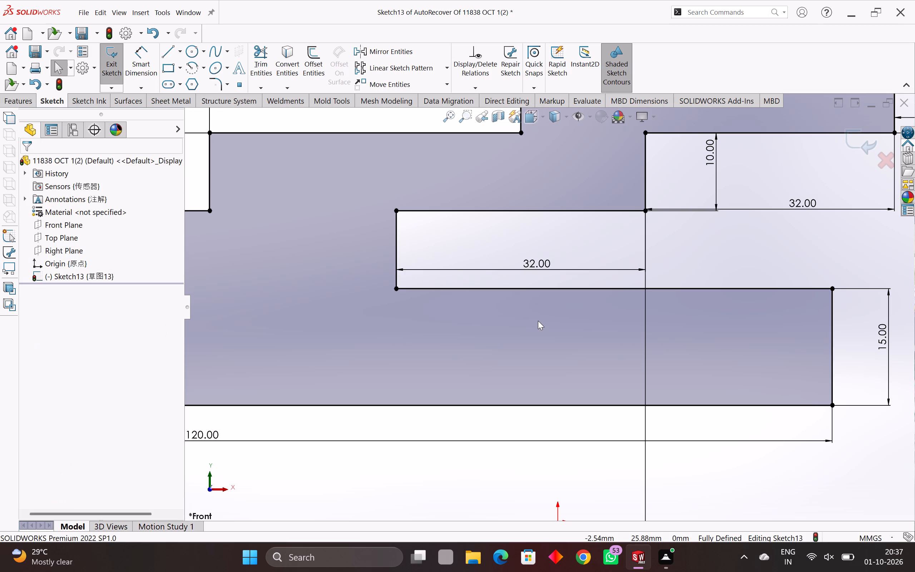
# Check the vertical distance from the highest step's outer upper corner to the centerline with Smart Dimension, without placing the dimension.
pyautogui.scroll(-3, 538, 321)
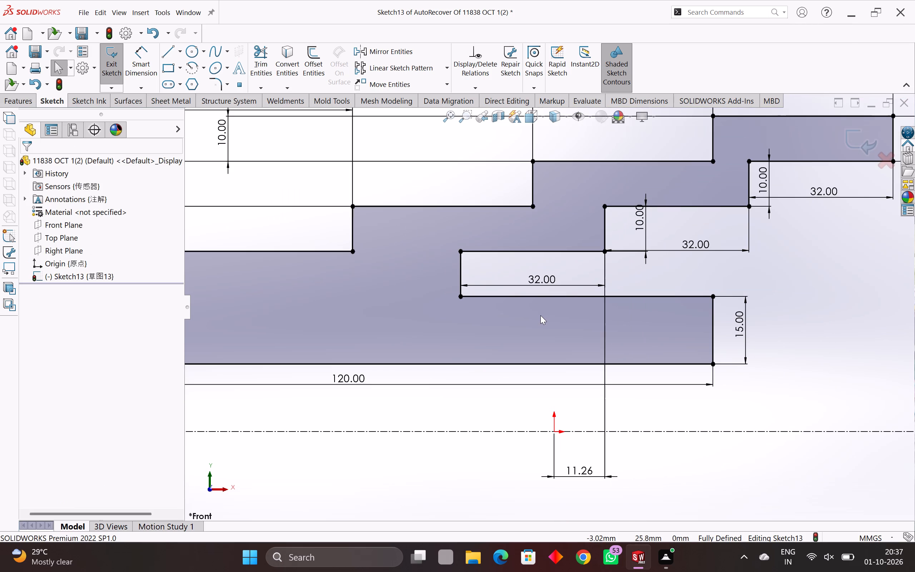
pyautogui.scroll(-1, 644, 539)
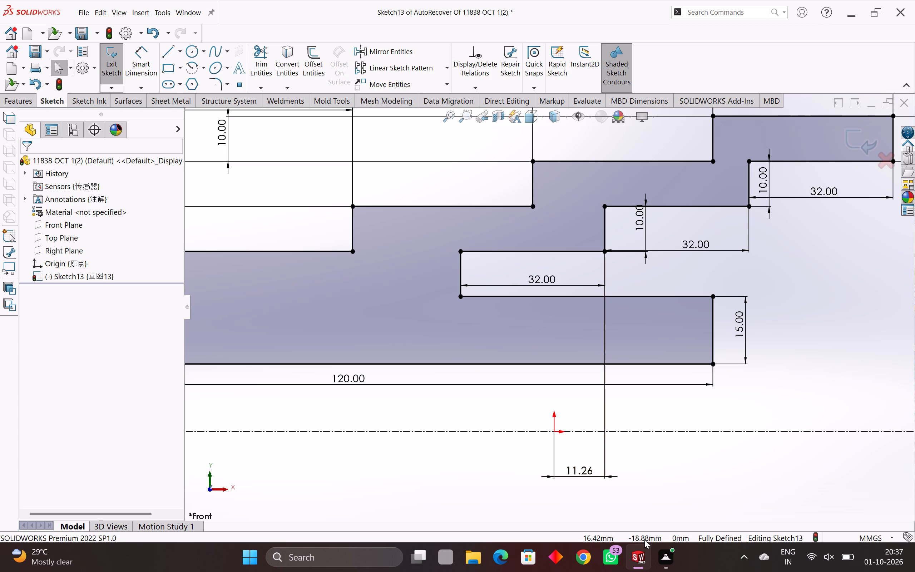
pyautogui.scroll(-2, 634, 538)
pyautogui.scroll(-2, 544, 371)
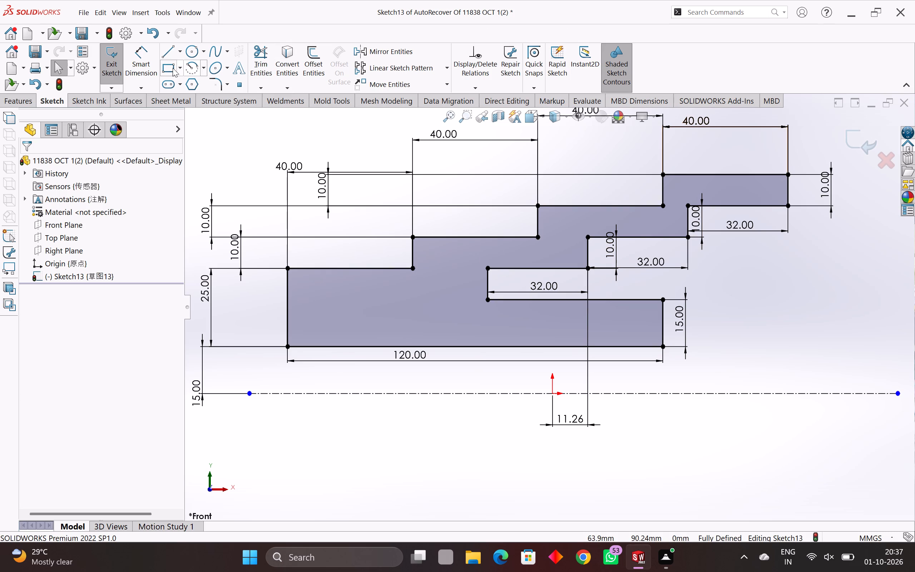
pyautogui.click(137, 61)
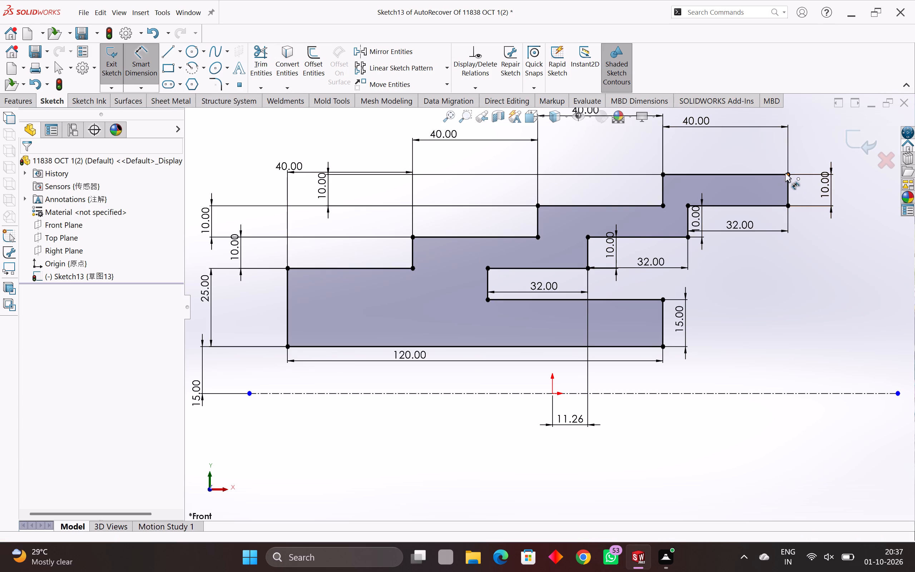
pyautogui.click(787, 175)
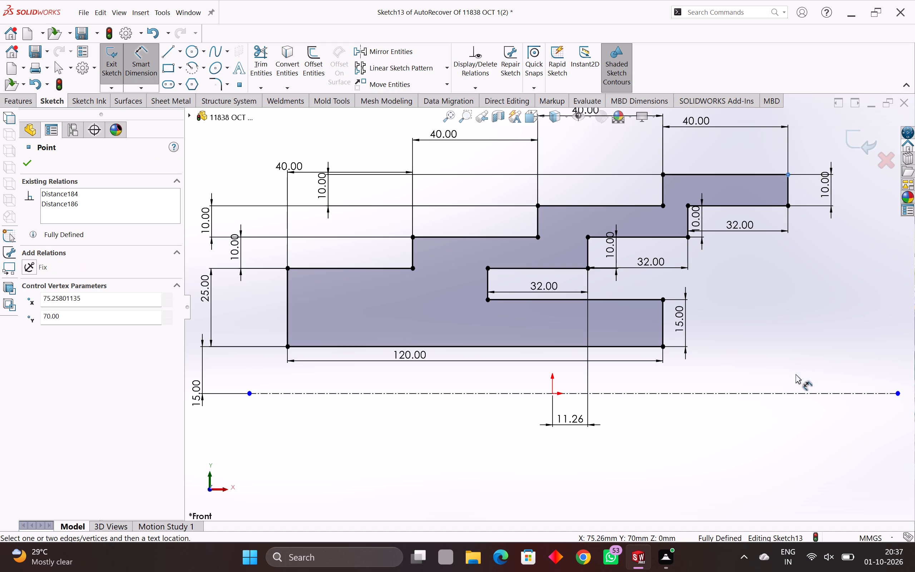
pyautogui.click(791, 392)
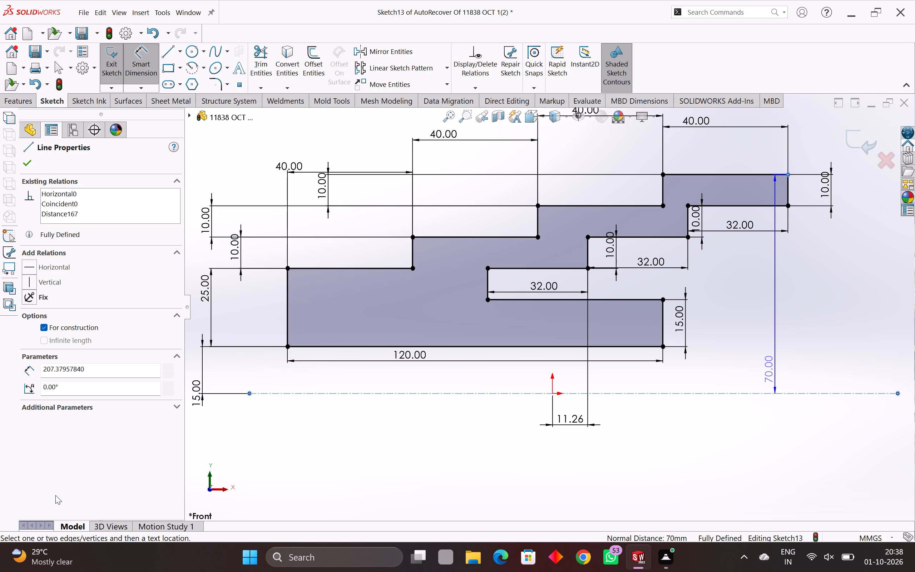
pyautogui.press('Escape')
pyautogui.press('Escape')
pyautogui.press('Escape')
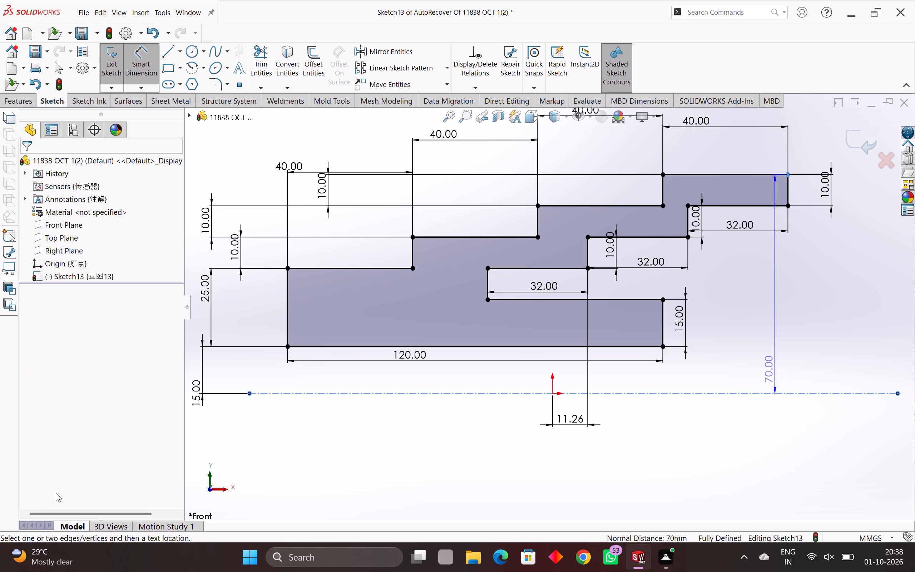
pyautogui.press('Escape')
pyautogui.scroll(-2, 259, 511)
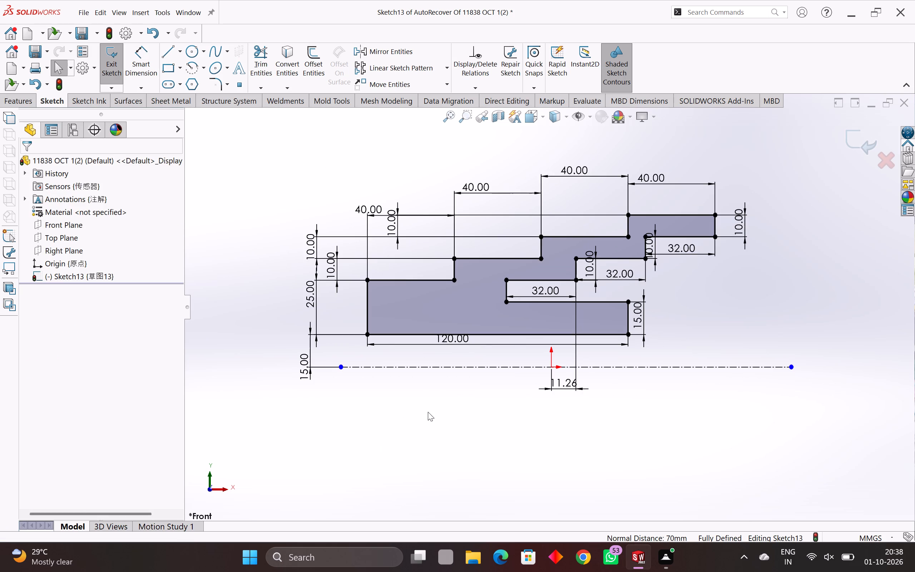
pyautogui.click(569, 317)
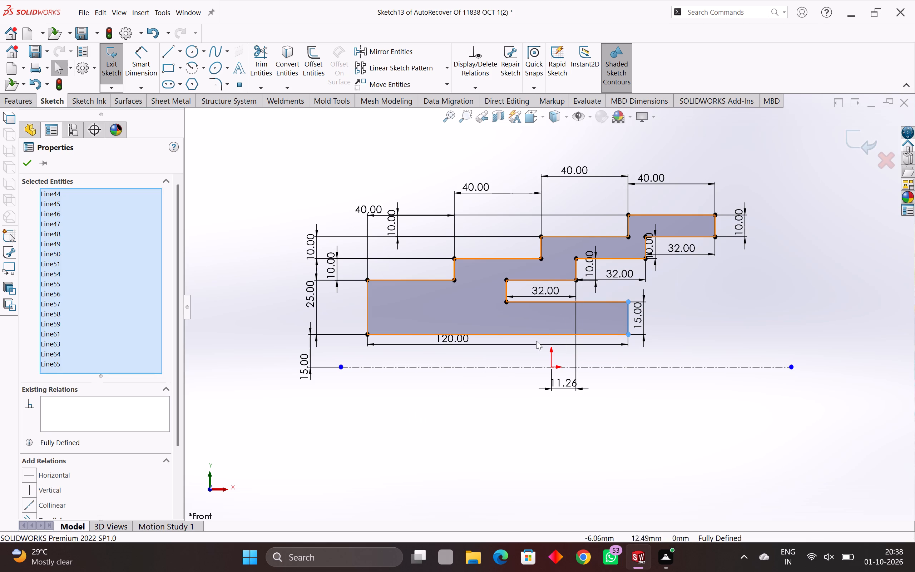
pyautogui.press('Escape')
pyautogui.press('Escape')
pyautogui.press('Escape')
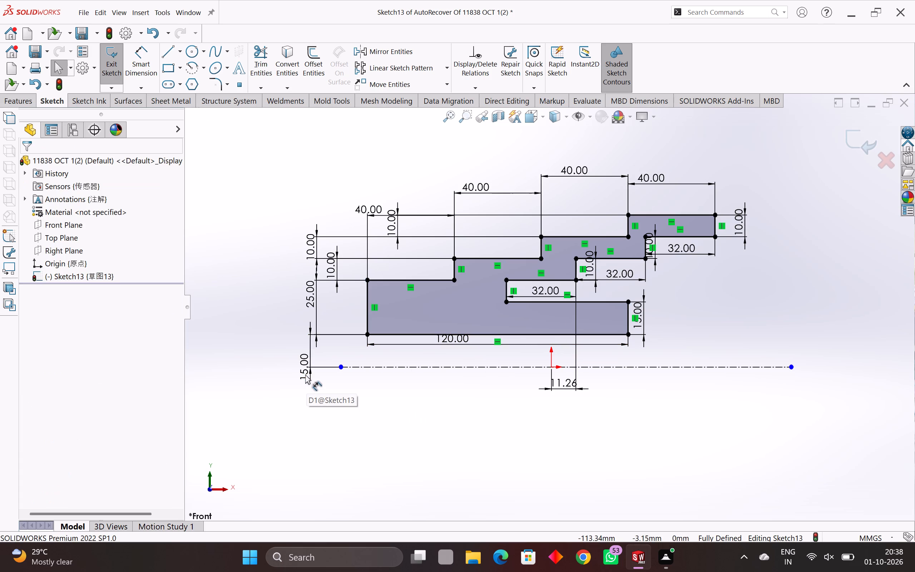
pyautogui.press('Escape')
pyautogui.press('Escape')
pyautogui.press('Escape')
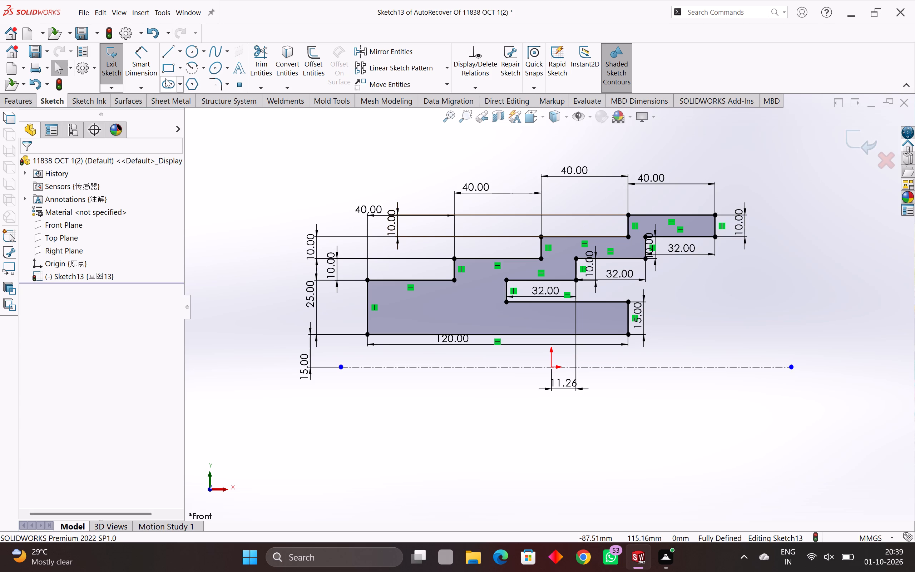
# Revolve the closed stepped profile about the centerline through a blind angle of 180 degrees.
pyautogui.click(89, 103)
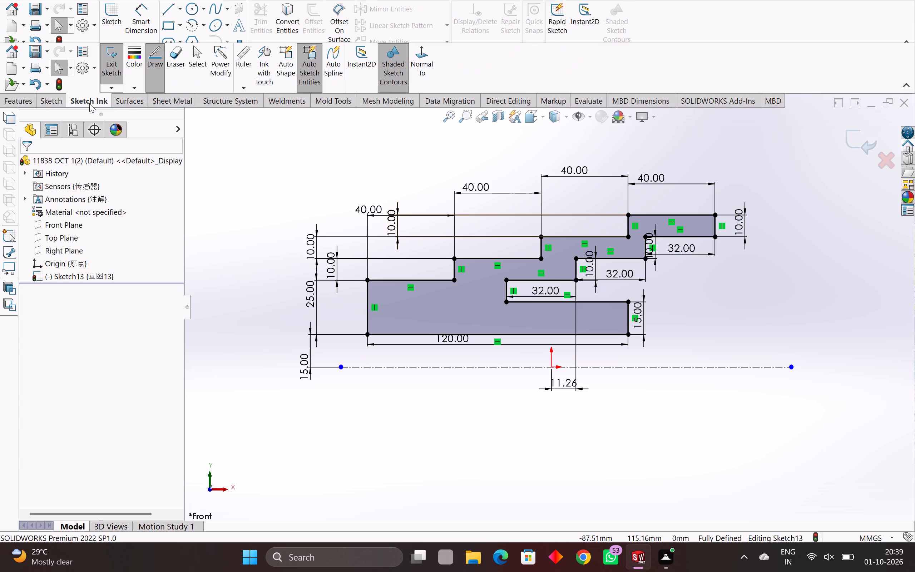
pyautogui.click(57, 109)
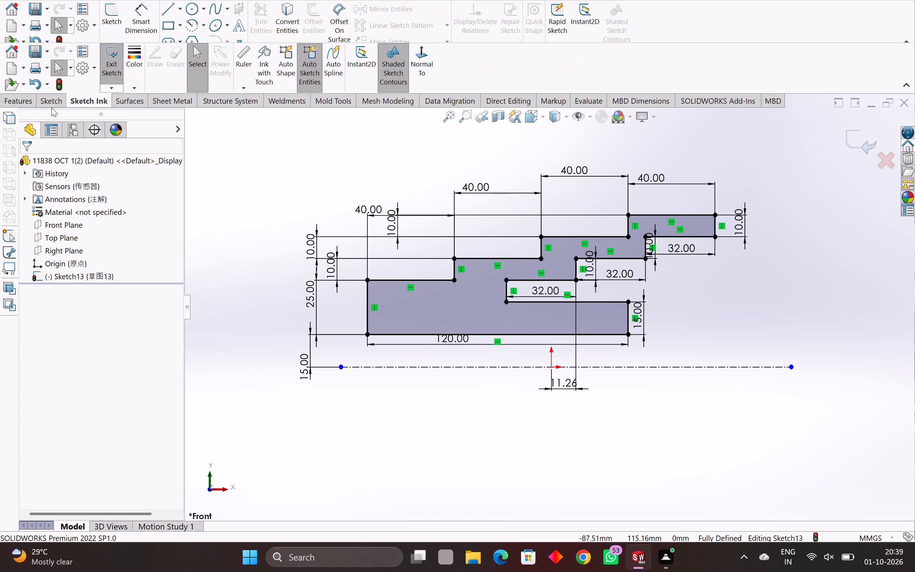
pyautogui.click(28, 105)
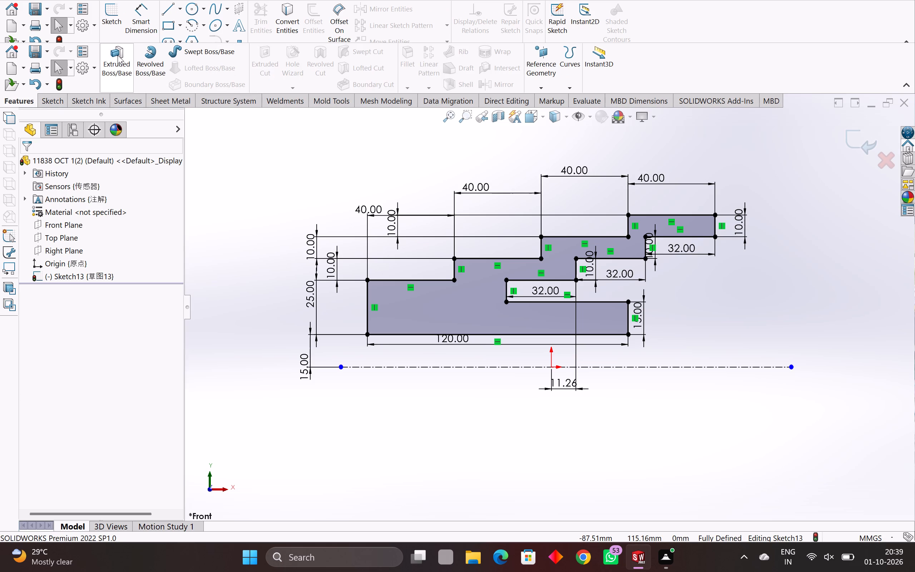
pyautogui.click(148, 51)
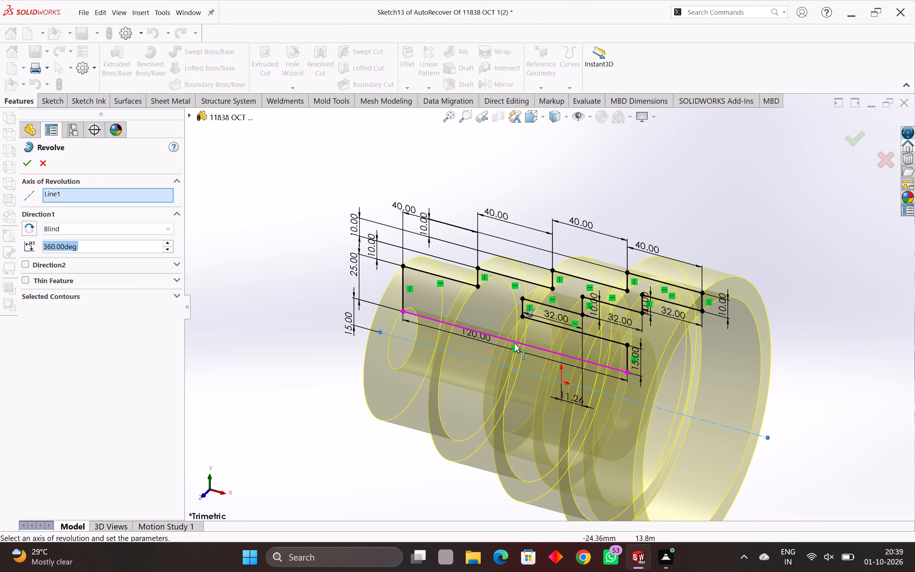
pyautogui.moveTo(512, 342); pyautogui.dragTo(333, 373, button='middle')
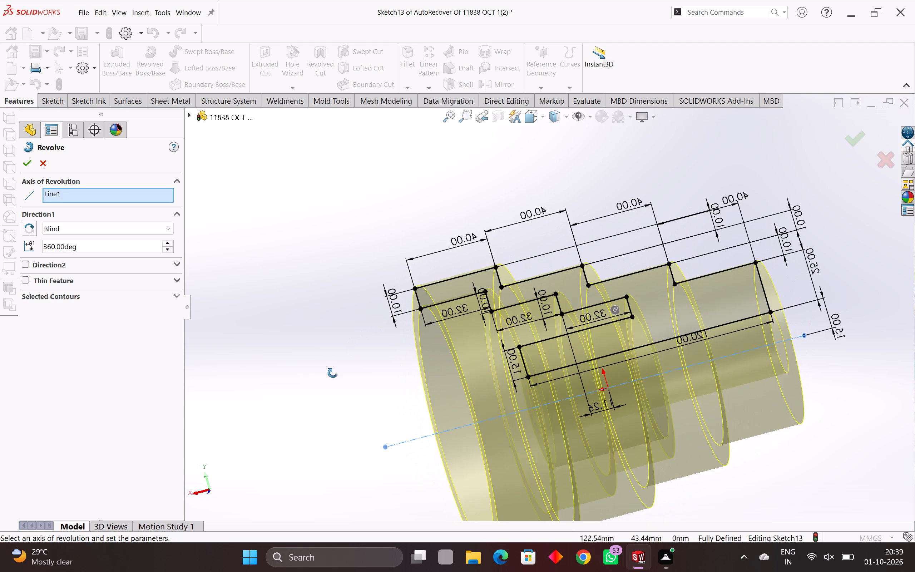
pyautogui.moveTo(333, 373); pyautogui.dragTo(612, 361, button='middle')
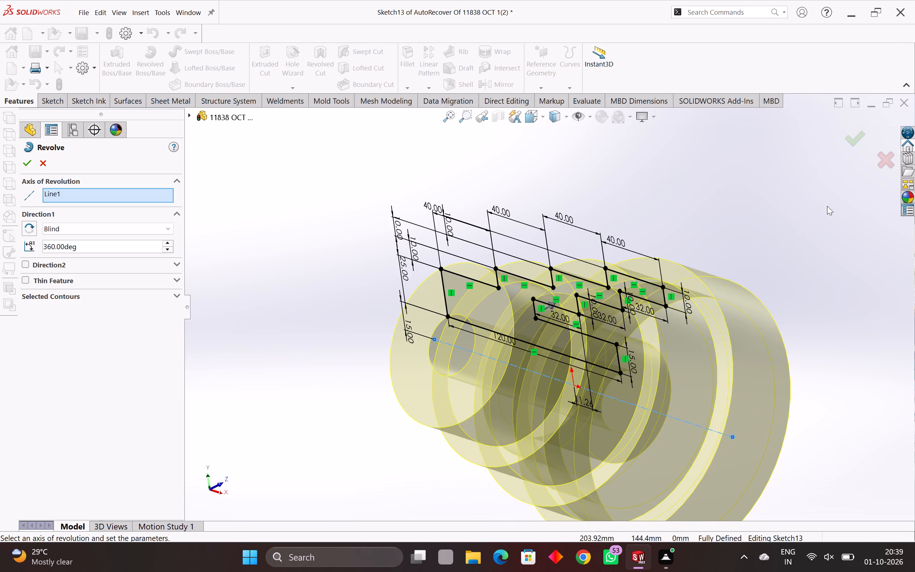
pyautogui.click(830, 203)
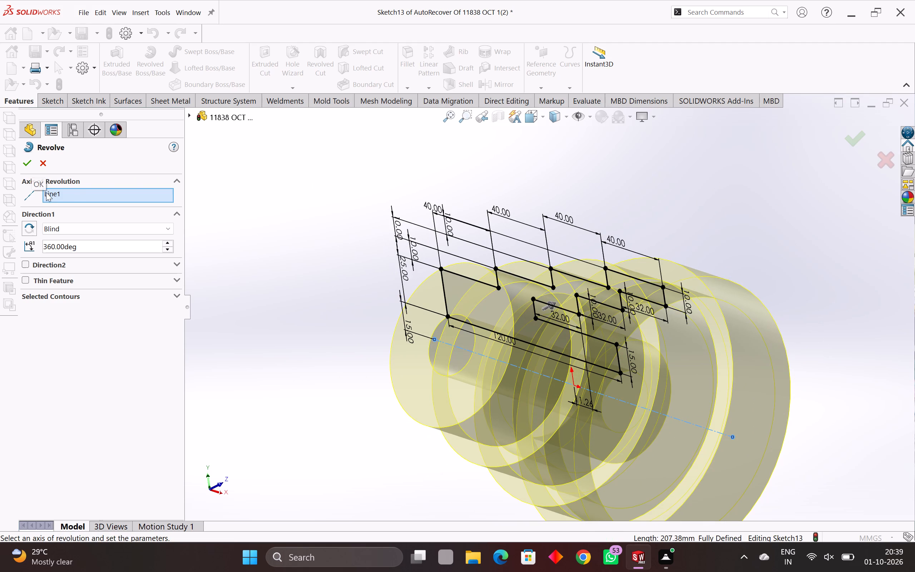
pyautogui.moveTo(127, 245); pyautogui.dragTo(111, 247)
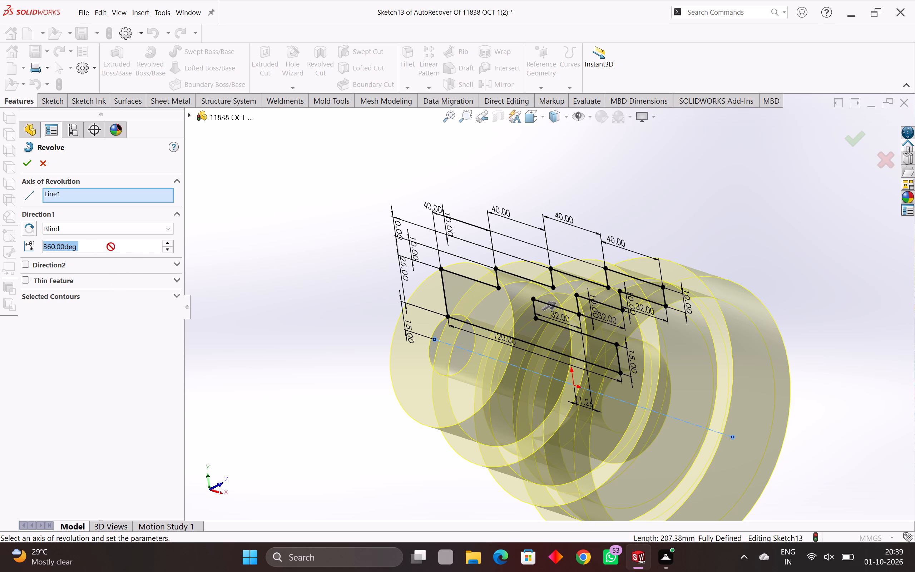
pyautogui.moveTo(111, 247); pyautogui.dragTo(0, 253)
pyautogui.press('1')
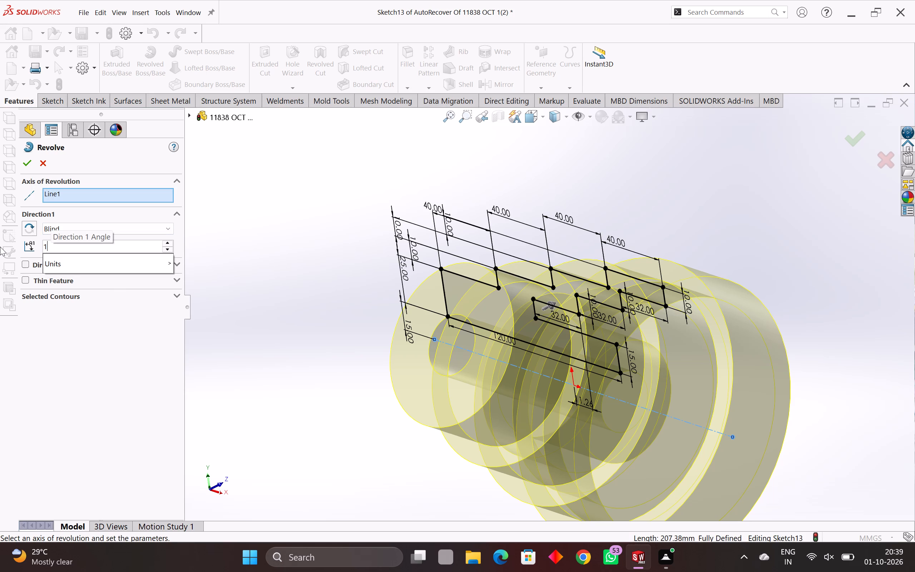
pyautogui.write('80')
pyautogui.press('Return')
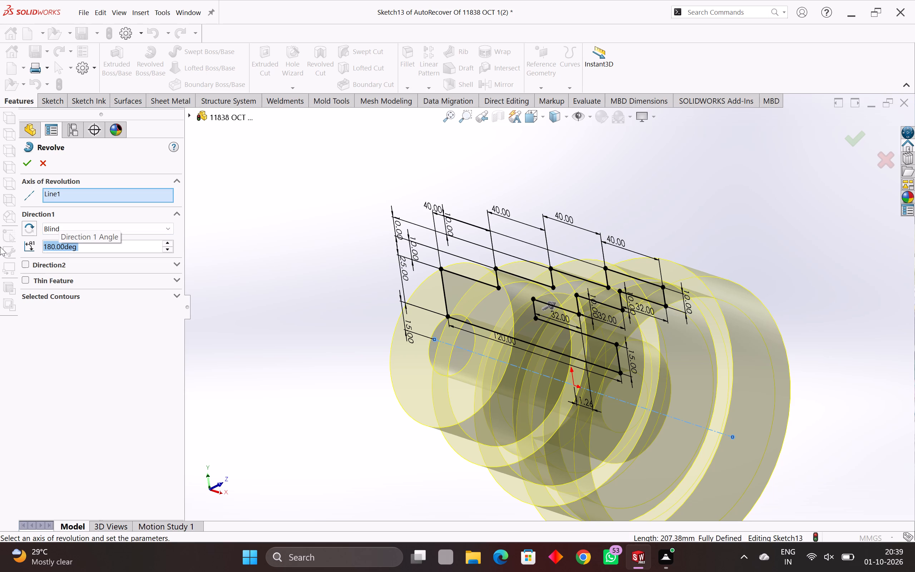
pyautogui.press('Return')
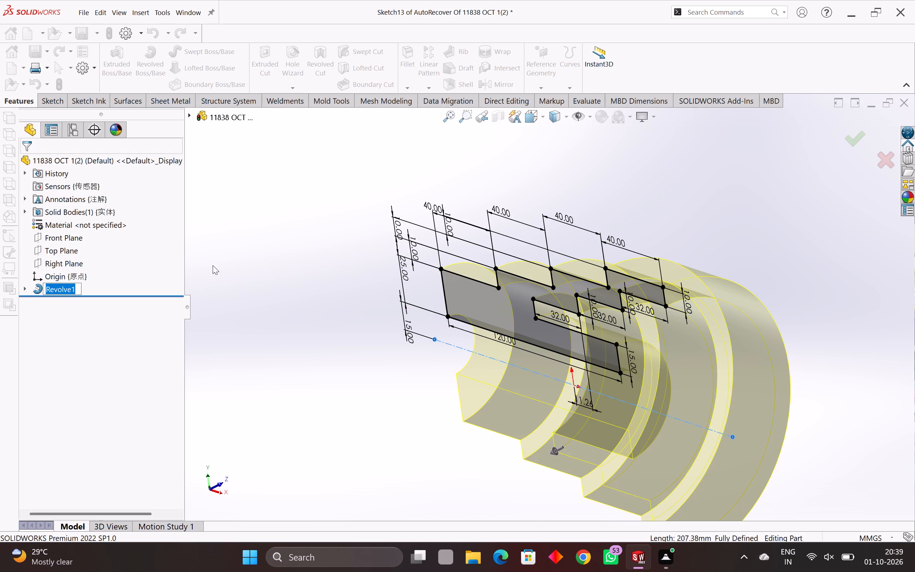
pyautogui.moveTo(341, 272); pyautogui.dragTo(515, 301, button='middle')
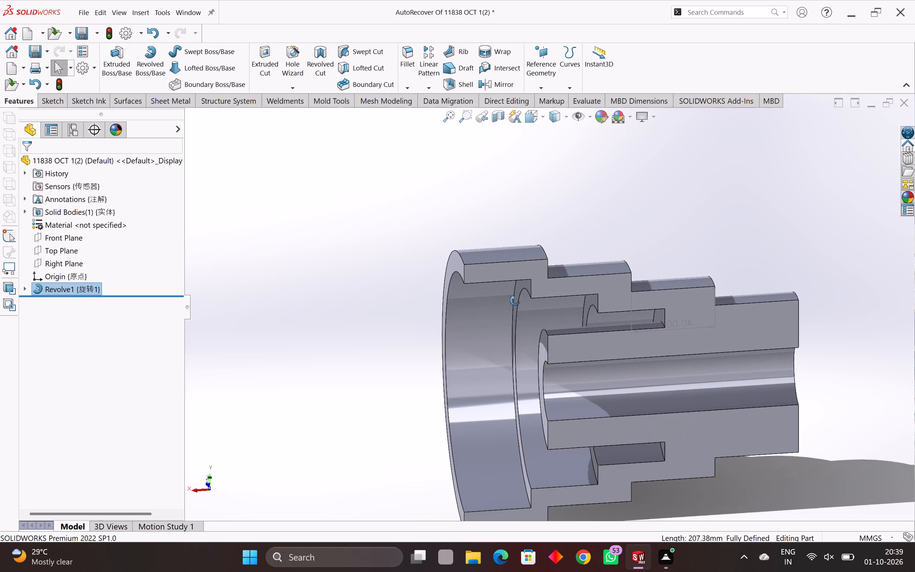
# Examine the half-section stepped solid from several sides, including both flat cut faces of its section.
pyautogui.moveTo(515, 301); pyautogui.dragTo(585, 277, button='middle')
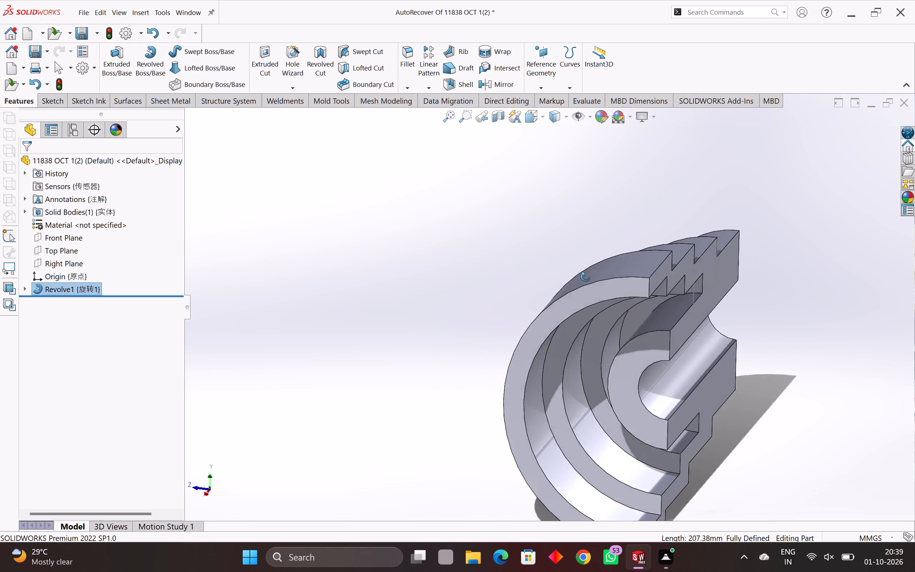
pyautogui.moveTo(585, 277); pyautogui.dragTo(456, 336, button='middle')
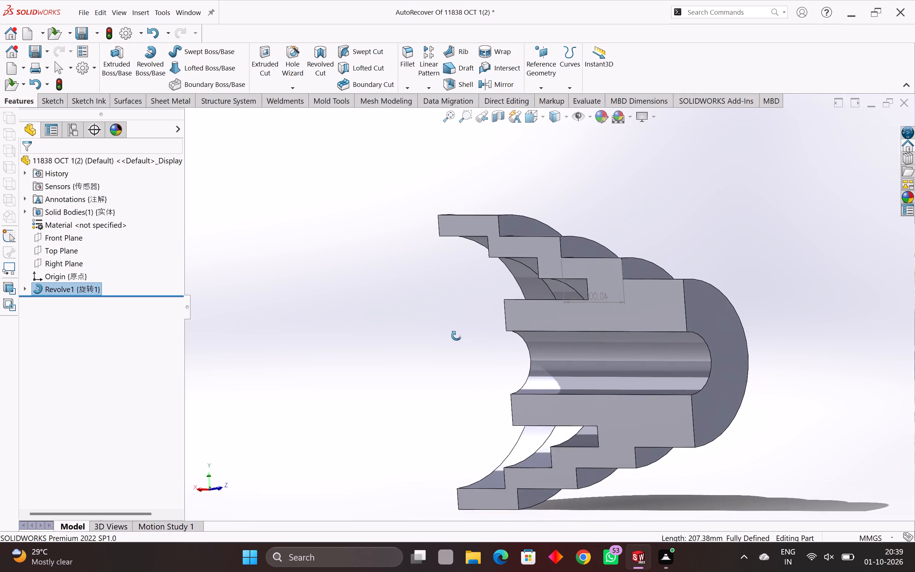
pyautogui.moveTo(456, 336); pyautogui.dragTo(631, 303, button='middle')
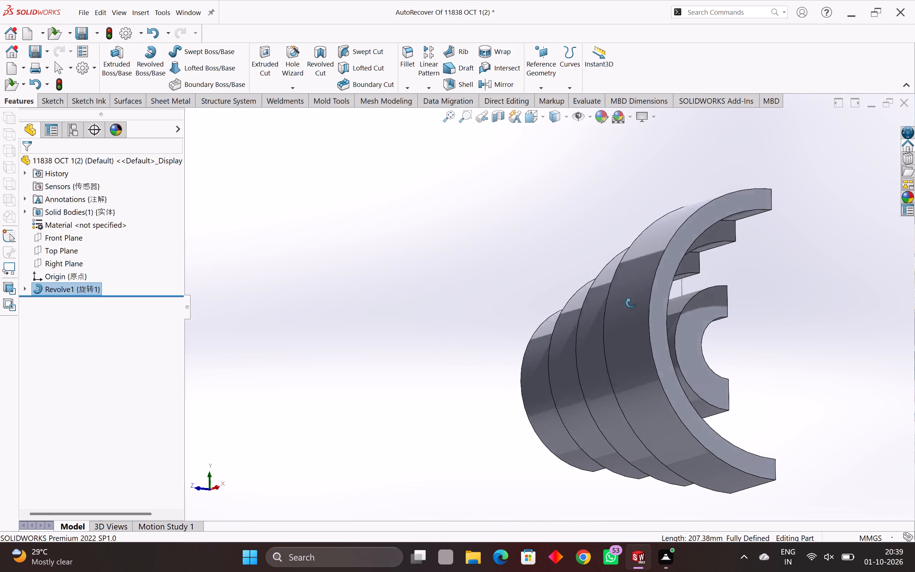
pyautogui.moveTo(631, 303); pyautogui.dragTo(465, 317, button='middle')
pyautogui.click(562, 330)
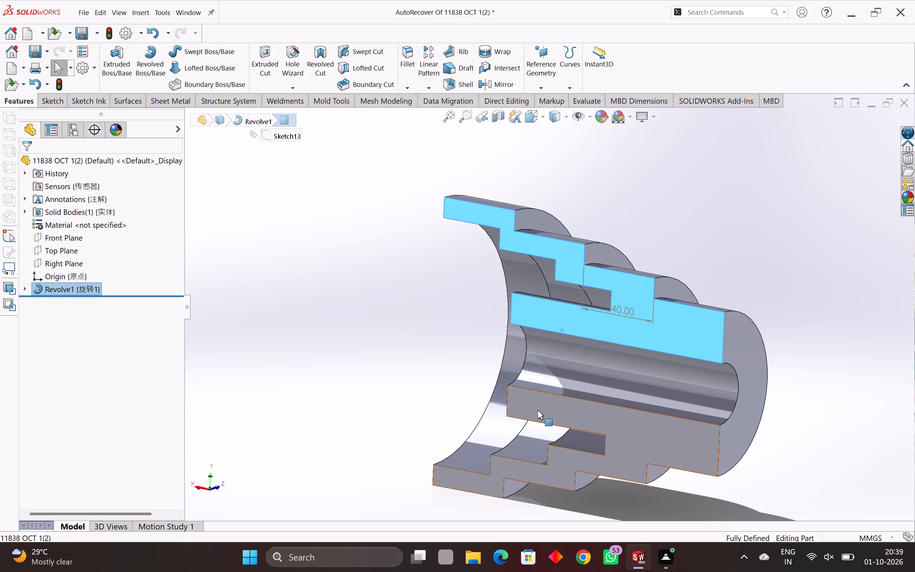
pyautogui.click(538, 410)
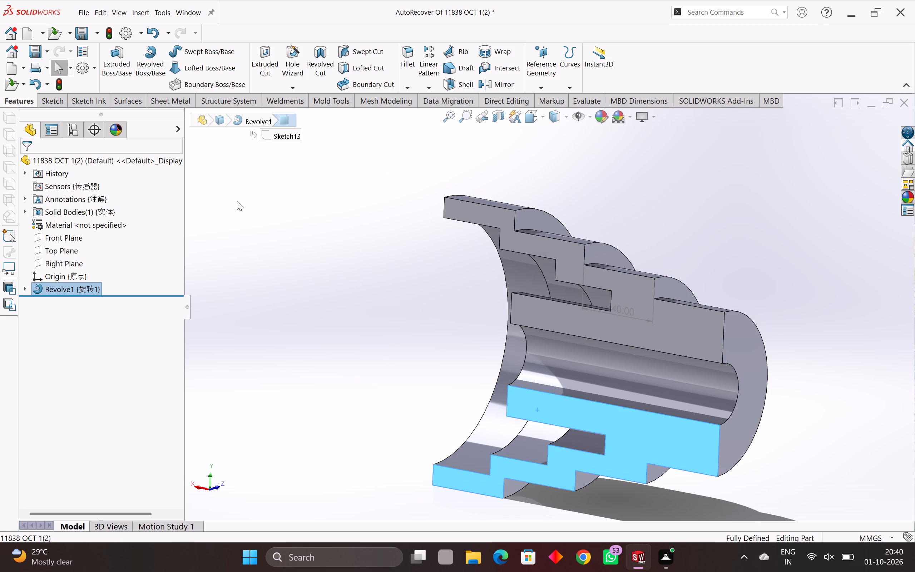
pyautogui.click(375, 282)
pyautogui.press('Escape')
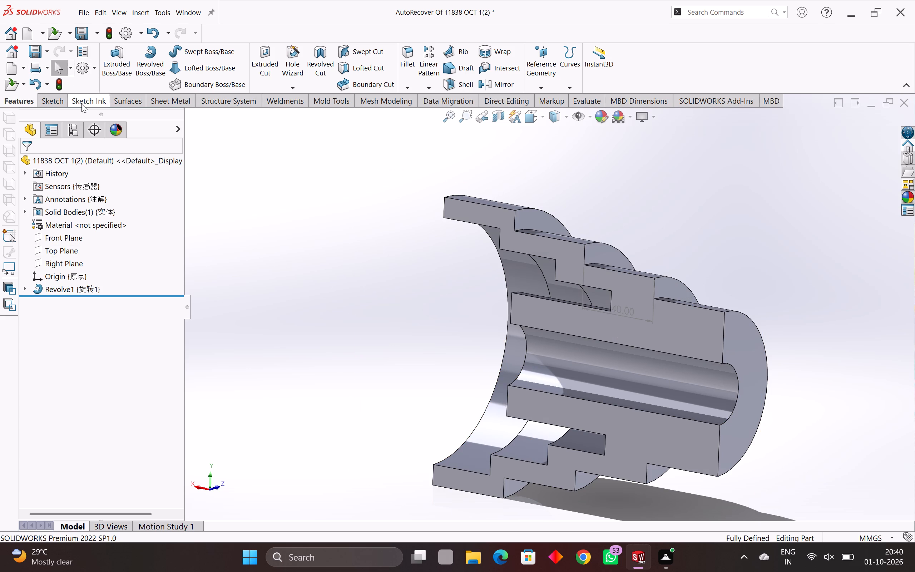
# Undo the 180-degree revolve of the stepped profile and return to Sketch13.
pyautogui.hotkey('ctrl', 'z')
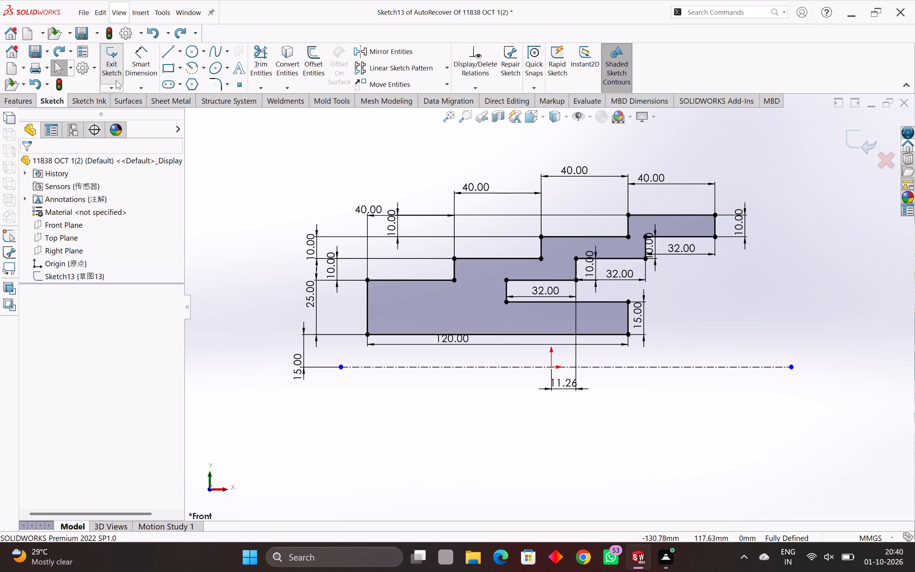
# Revolve Sketch13's closed stepped profile about the centerline through a full blind angle of 360 degrees.
pyautogui.click(14, 103)
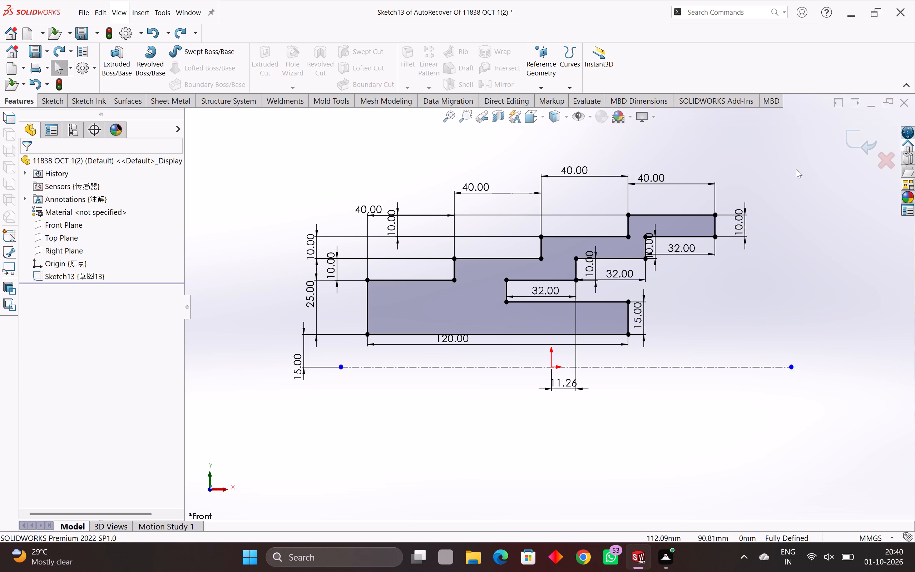
pyautogui.moveTo(797, 168); pyautogui.dragTo(221, 384)
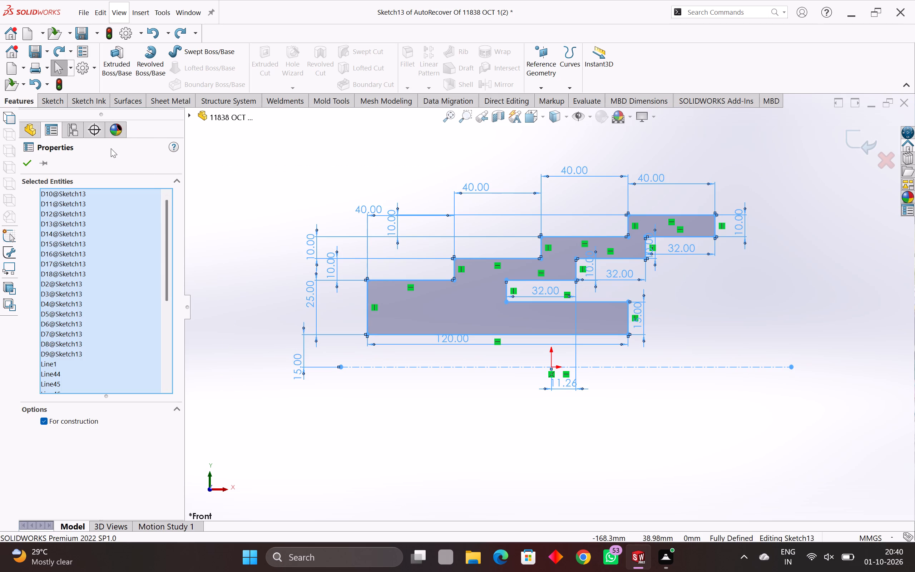
pyautogui.press('Escape')
pyautogui.press('Escape')
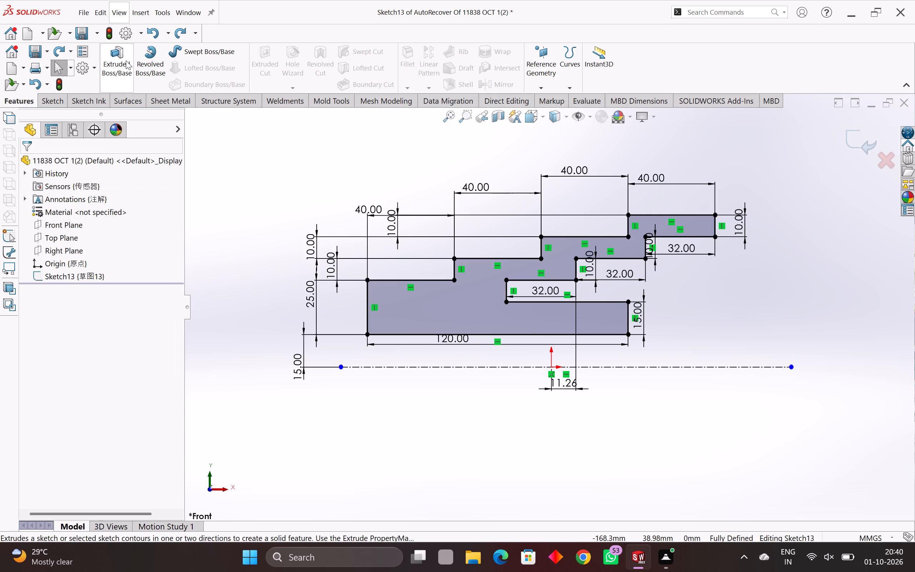
pyautogui.click(148, 56)
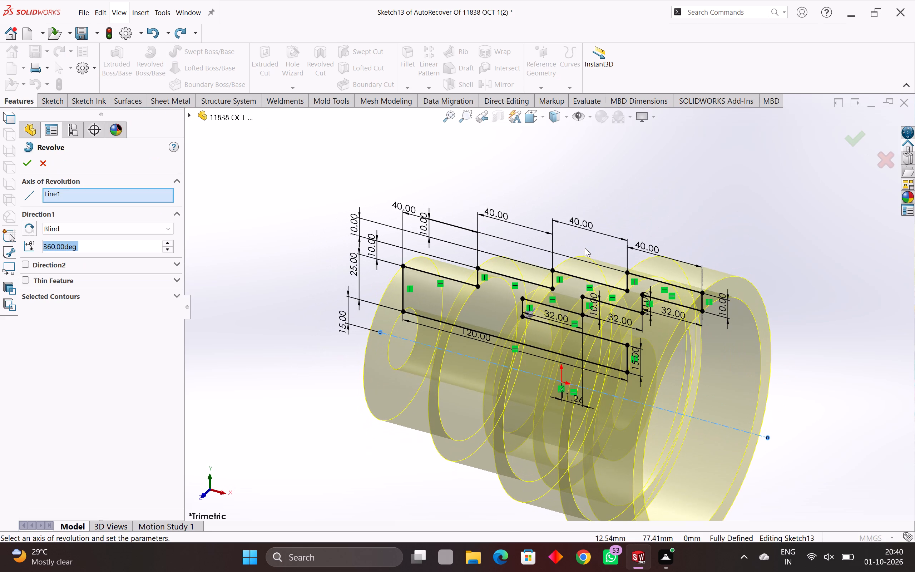
pyautogui.click(585, 248)
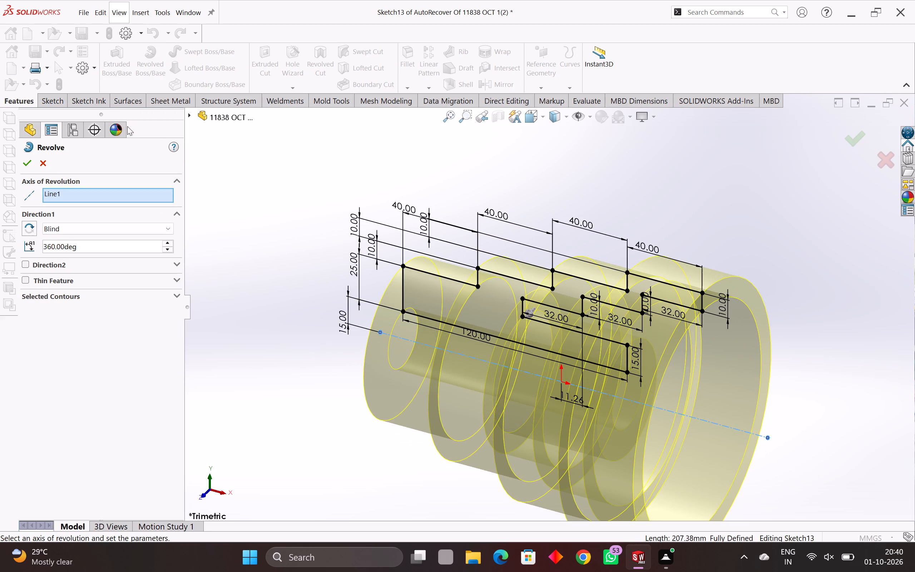
pyautogui.moveTo(663, 318); pyautogui.dragTo(357, 344, button='middle')
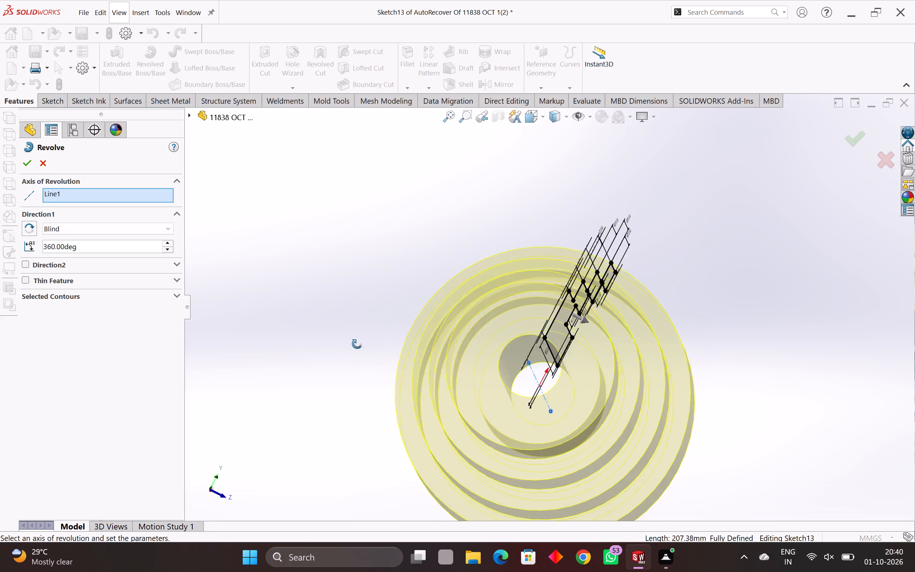
pyautogui.moveTo(357, 344); pyautogui.dragTo(502, 292, button='middle')
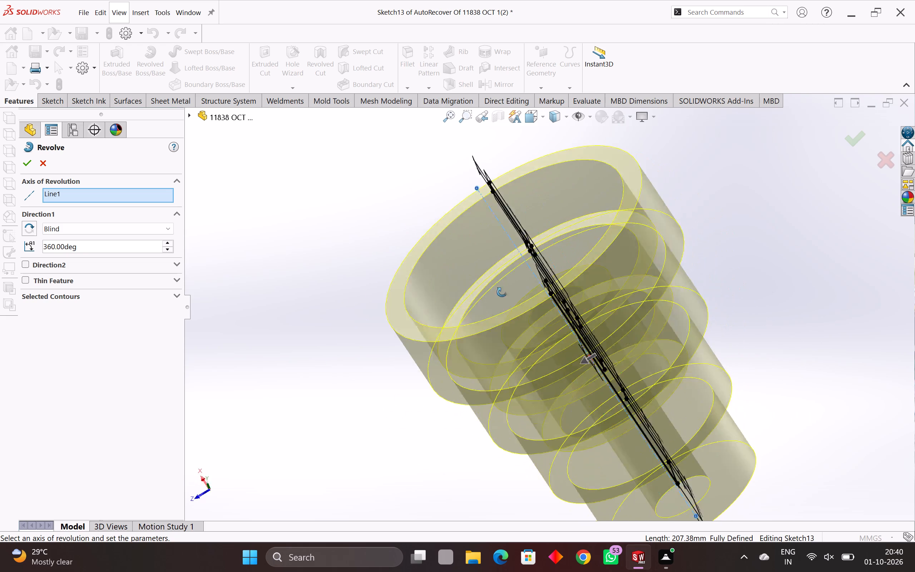
pyautogui.moveTo(502, 292); pyautogui.dragTo(549, 224, button='middle')
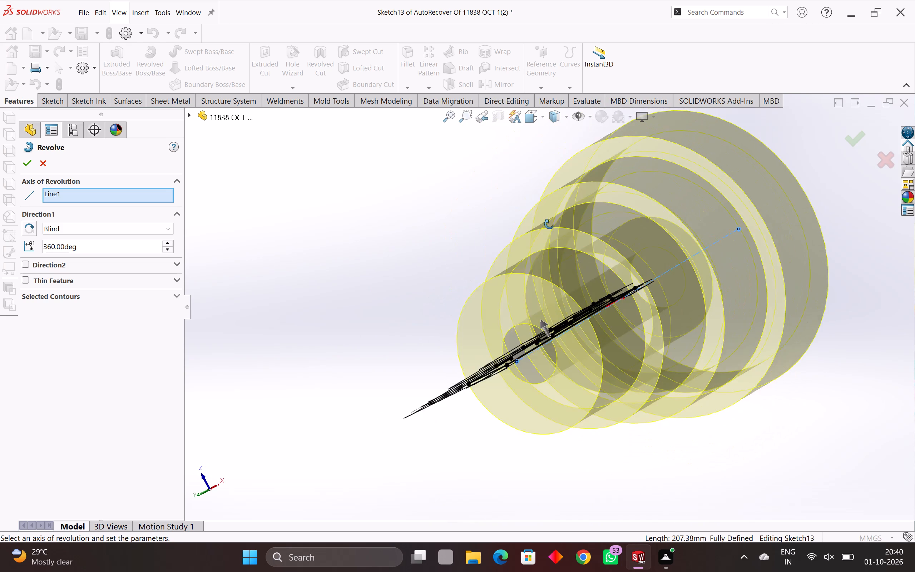
pyautogui.moveTo(549, 224); pyautogui.dragTo(713, 272, button='middle')
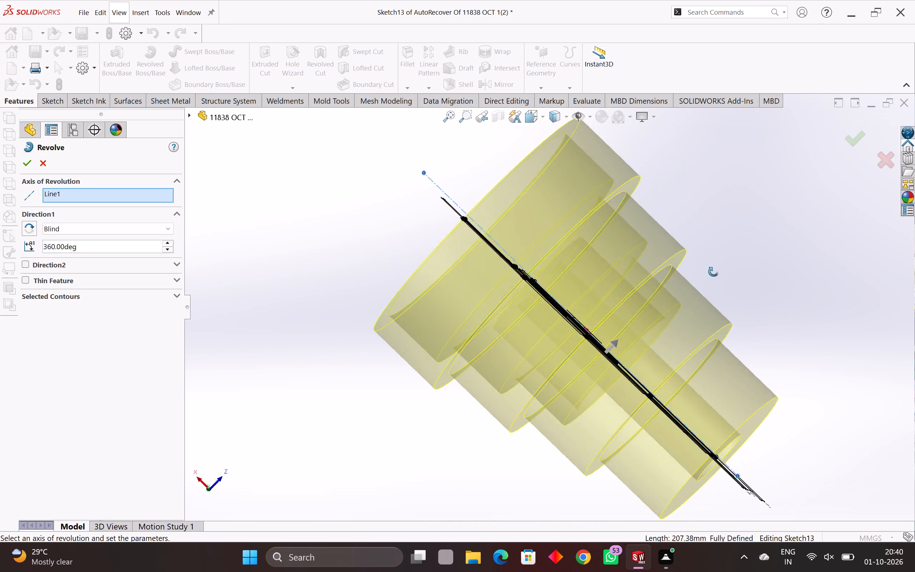
pyautogui.moveTo(713, 272); pyautogui.dragTo(648, 306, button='middle')
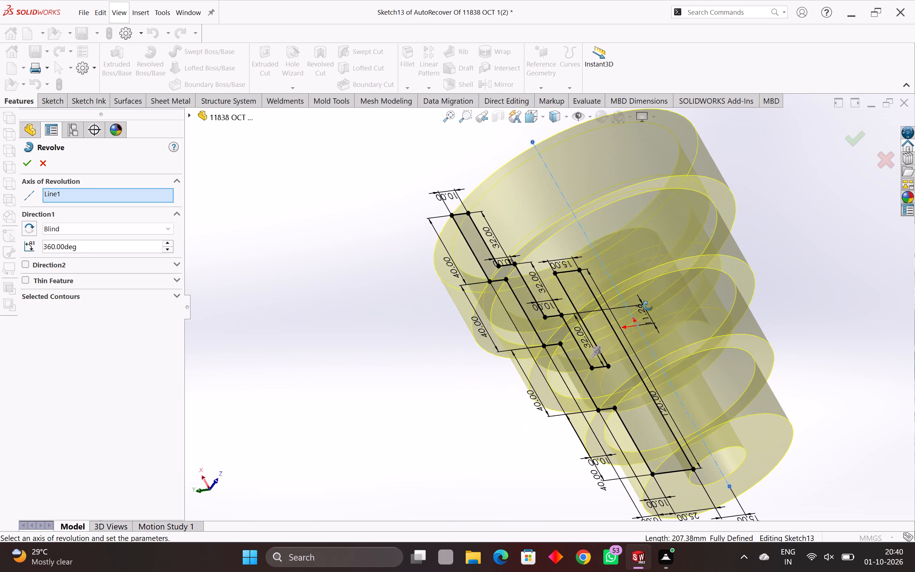
pyautogui.moveTo(648, 306); pyautogui.dragTo(426, 250, button='middle')
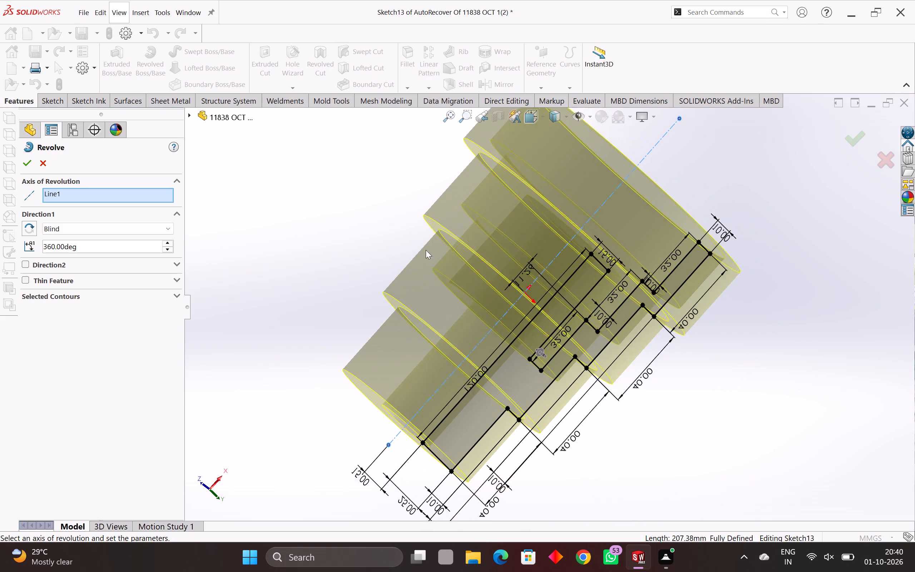
pyautogui.moveTo(426, 250); pyautogui.dragTo(446, 257, button='middle')
pyautogui.click(30, 165)
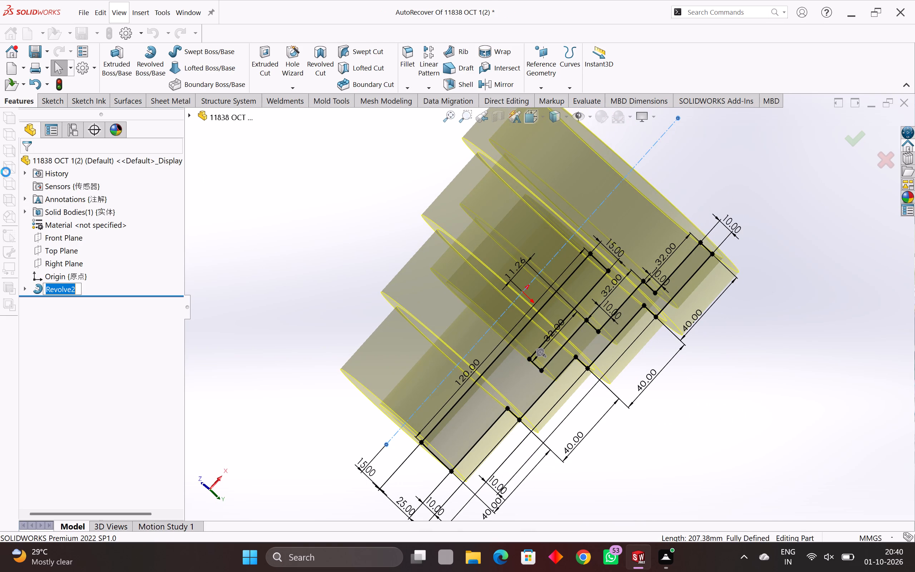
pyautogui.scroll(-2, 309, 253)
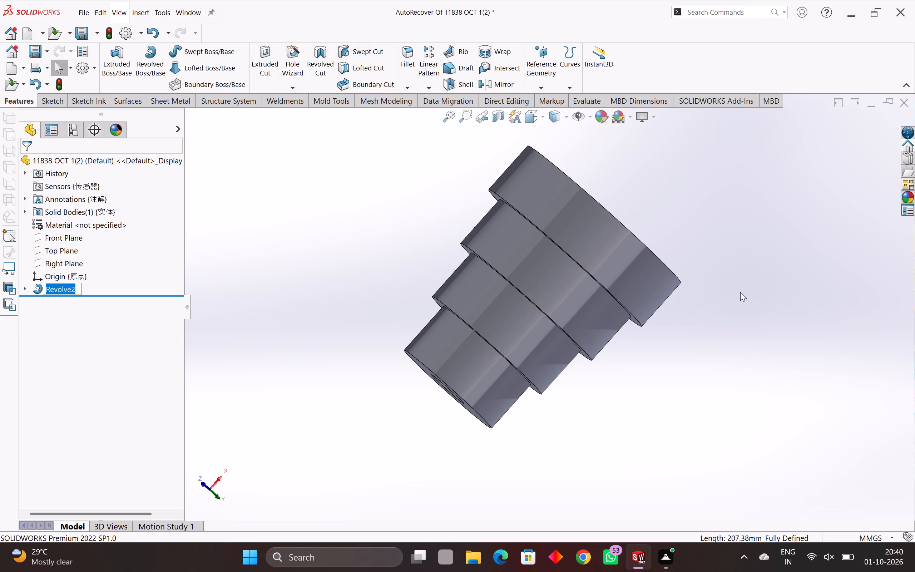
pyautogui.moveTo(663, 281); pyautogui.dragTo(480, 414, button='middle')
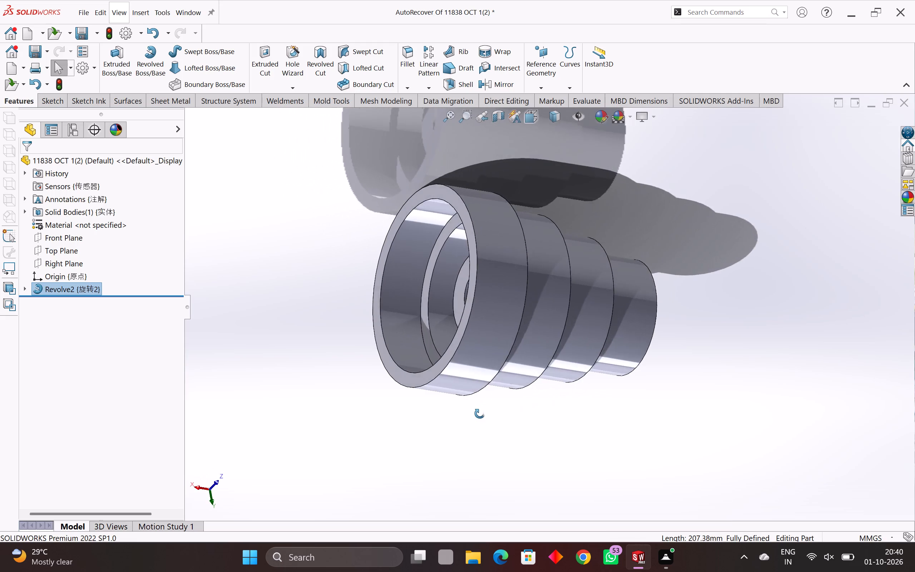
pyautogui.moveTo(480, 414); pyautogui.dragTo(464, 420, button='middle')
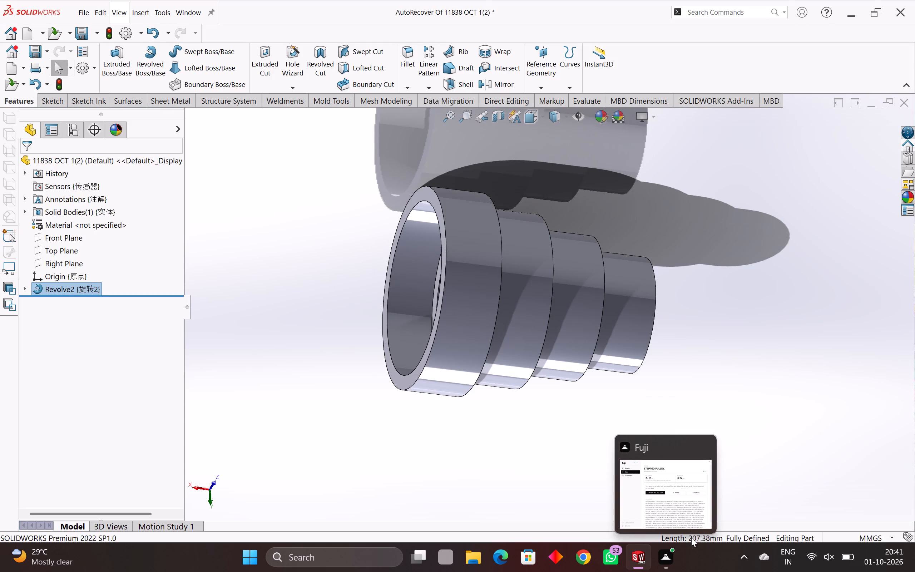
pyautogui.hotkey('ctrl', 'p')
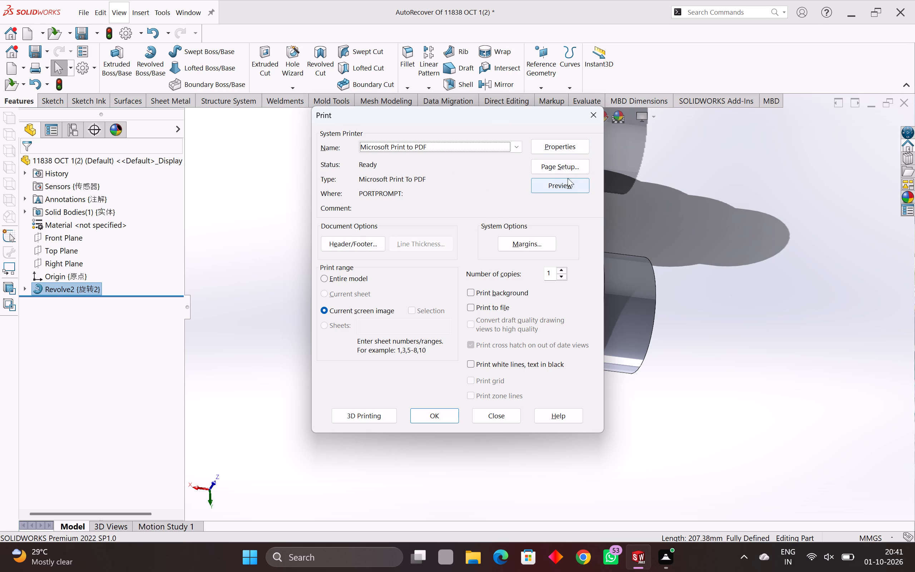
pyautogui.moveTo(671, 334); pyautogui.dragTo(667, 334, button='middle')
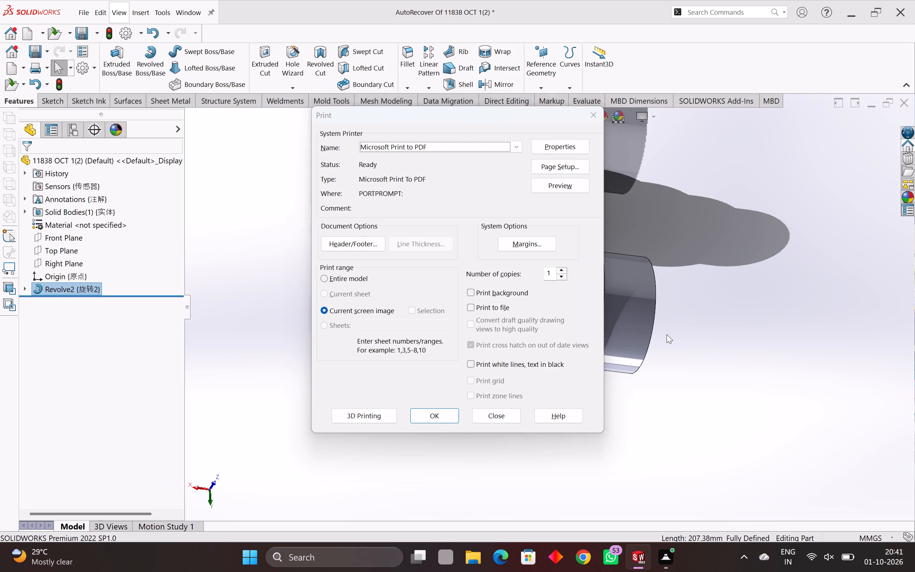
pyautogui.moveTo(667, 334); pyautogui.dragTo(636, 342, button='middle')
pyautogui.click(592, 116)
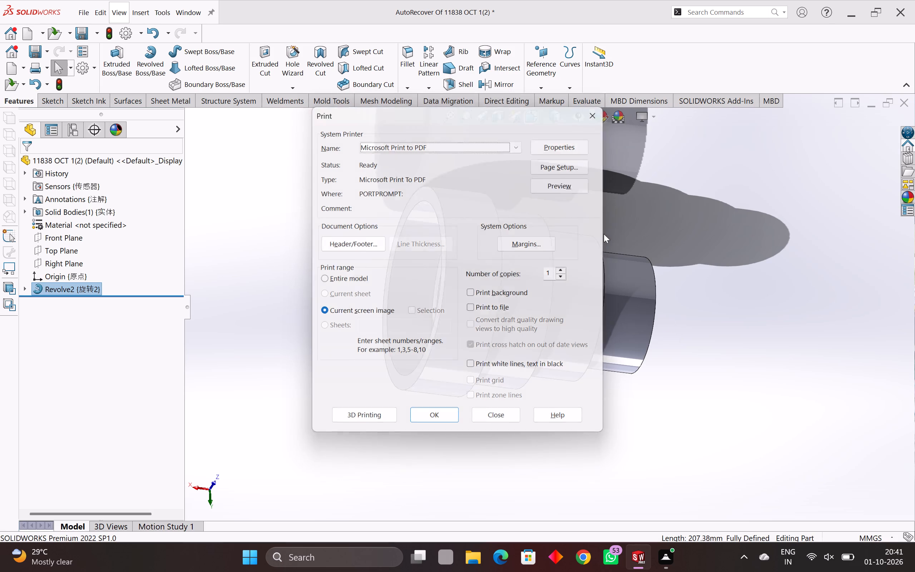
# Preview the page printout of the full stepped pulley in an oblique side view that shows its open large end.
pyautogui.moveTo(649, 324); pyautogui.dragTo(473, 396, button='middle')
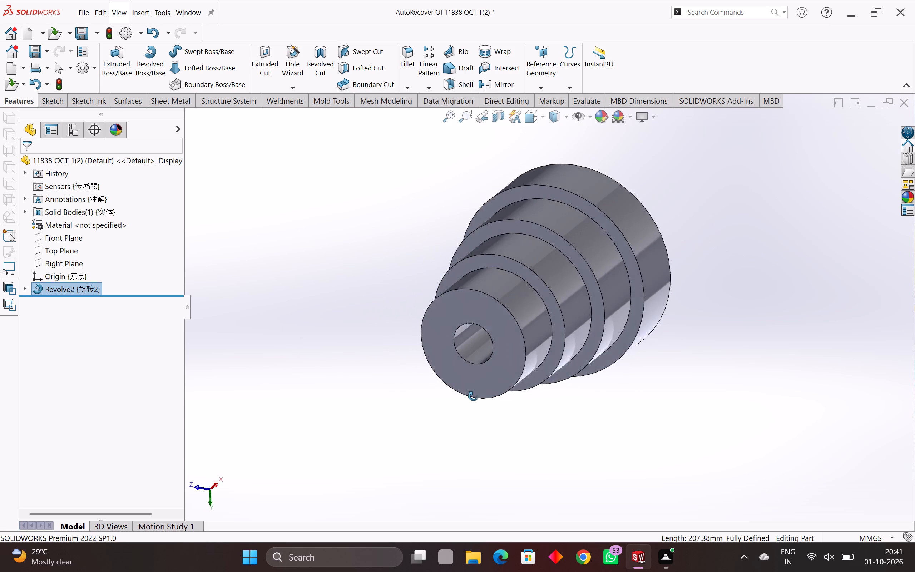
pyautogui.moveTo(473, 396); pyautogui.dragTo(333, 426, button='middle')
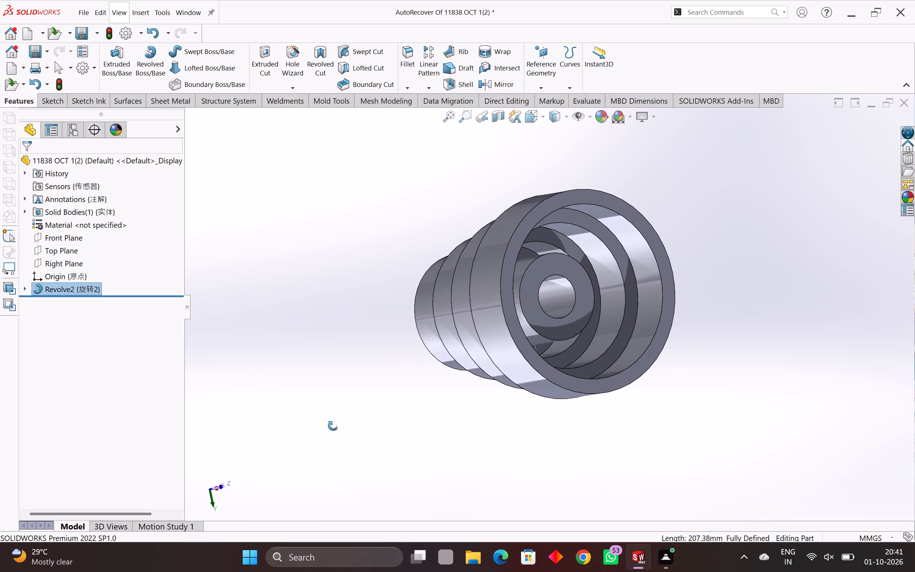
pyautogui.moveTo(333, 426); pyautogui.dragTo(339, 433, button='middle')
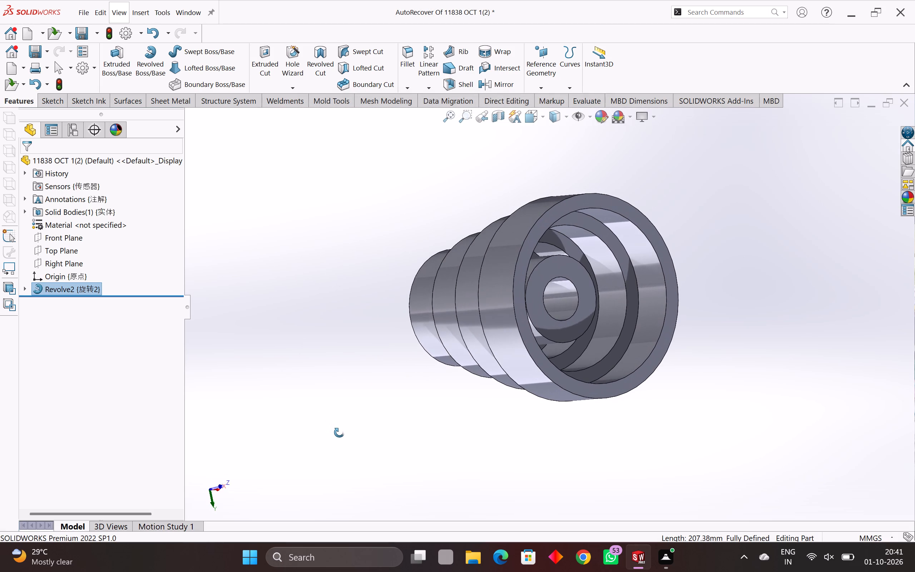
pyautogui.moveTo(339, 433); pyautogui.dragTo(345, 436, button='middle')
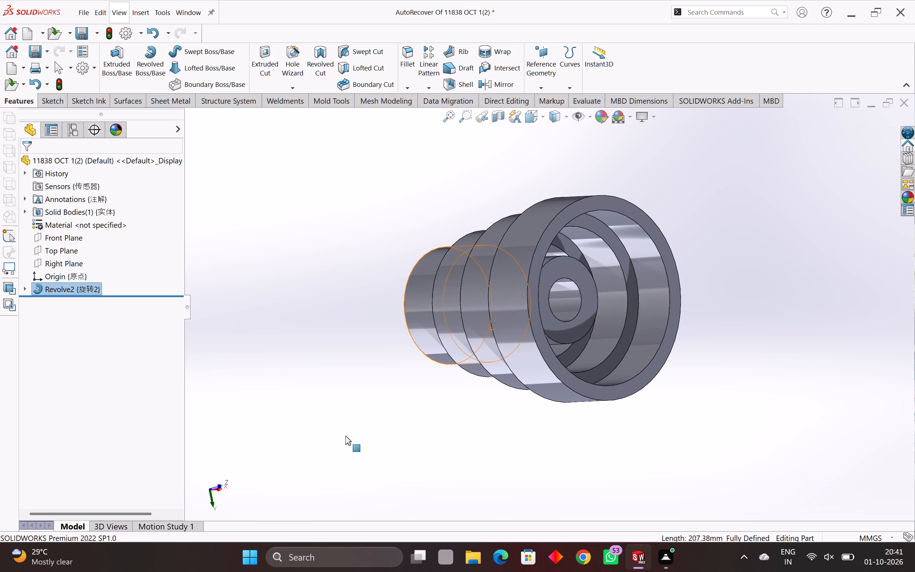
pyautogui.moveTo(393, 401); pyautogui.dragTo(419, 408, button='middle')
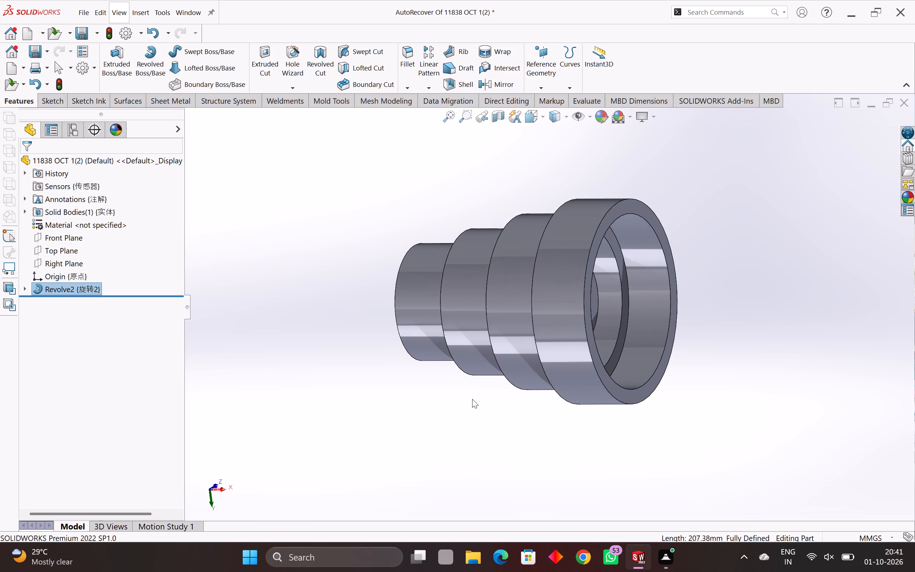
pyautogui.middleClick(478, 404)
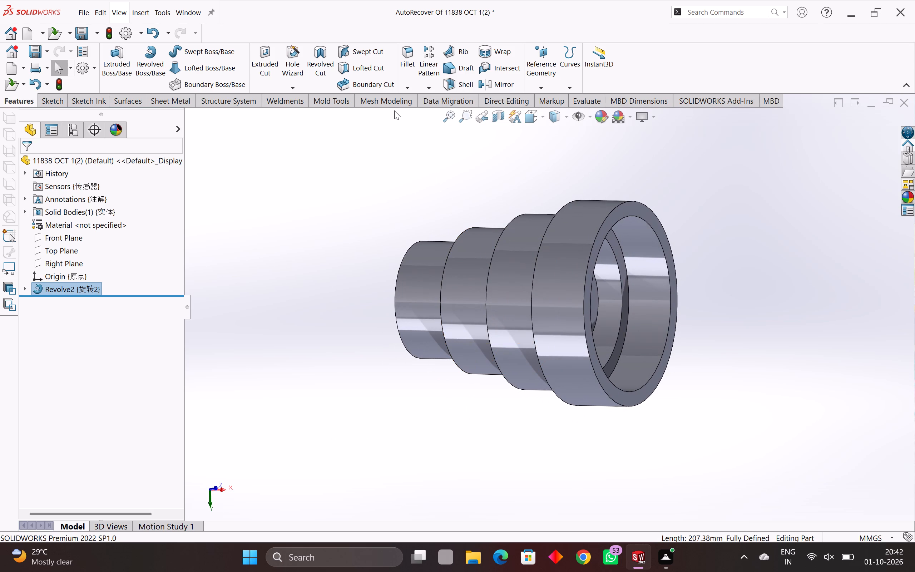
pyautogui.hotkey('ctrl', 'p')
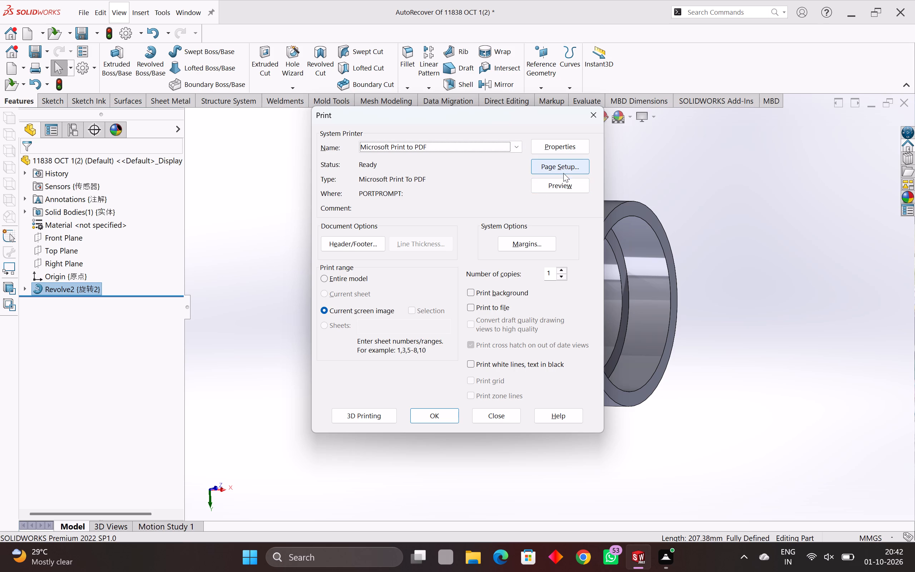
pyautogui.click(564, 170)
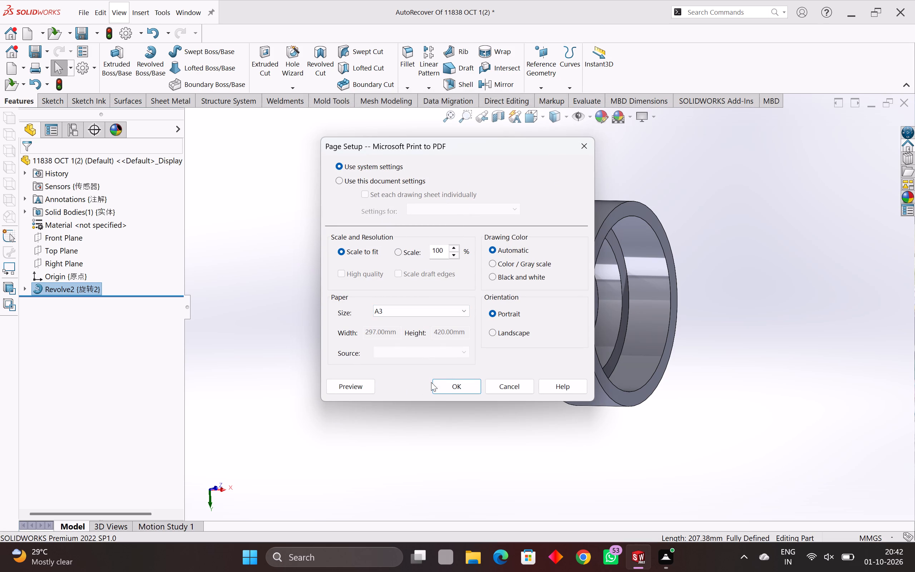
pyautogui.click(366, 390)
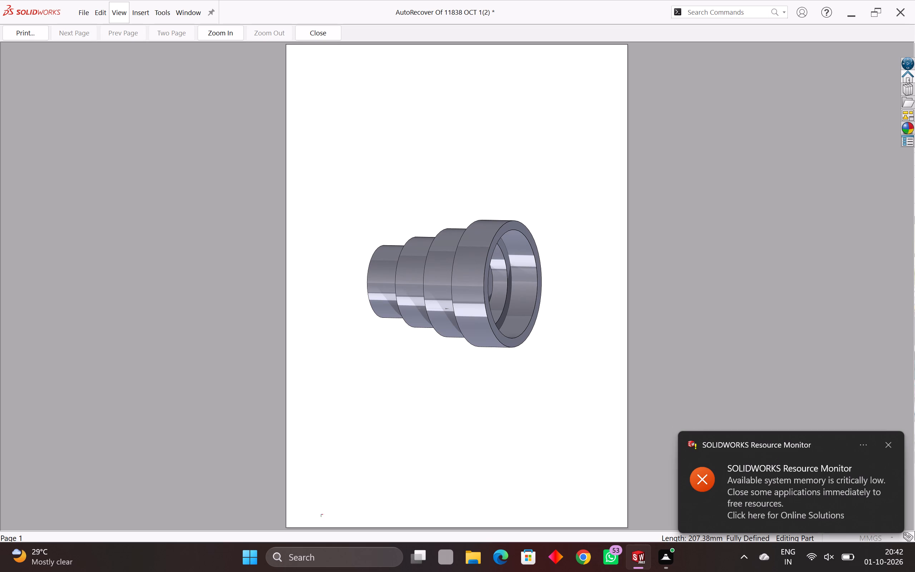
# Print the previewed pulley view with Microsoft Print to PDF, saving it in Documents as 11838 OCT 1(2).
pyautogui.click(26, 31)
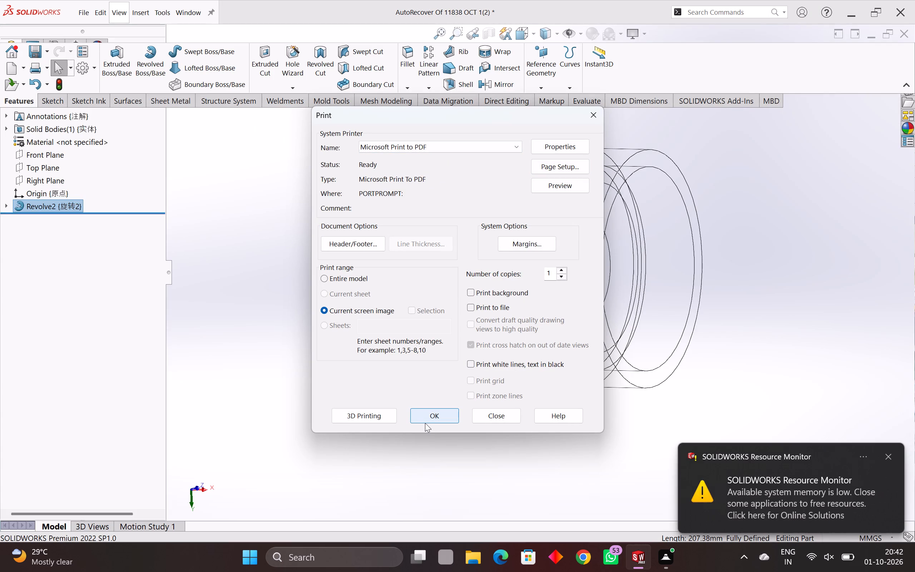
pyautogui.click(433, 412)
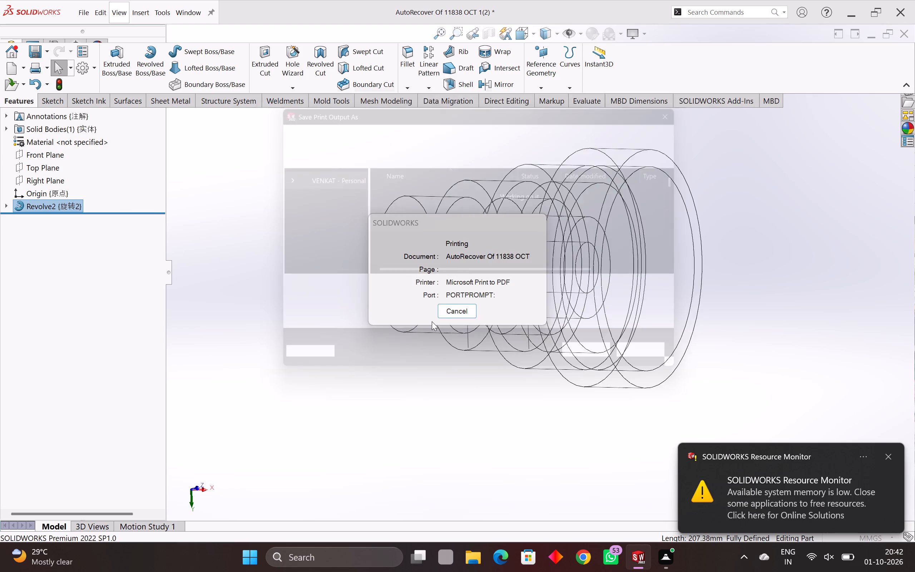
pyautogui.click(407, 293)
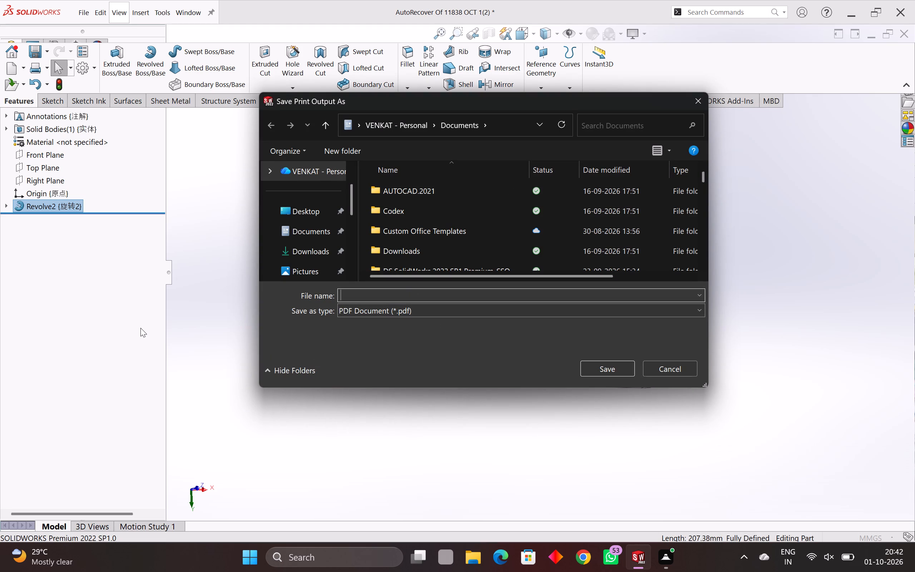
pyautogui.write('11838')
pyautogui.press('space')
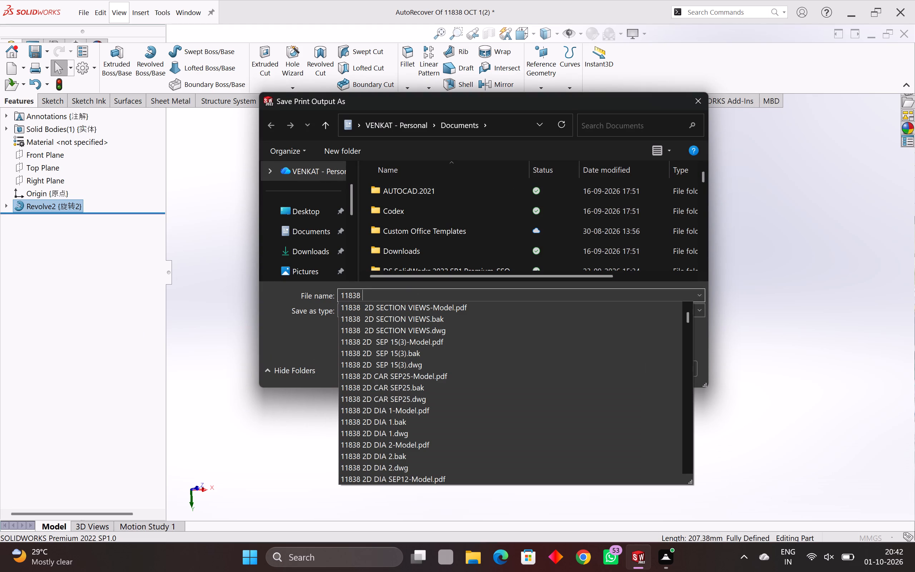
pyautogui.write('OCT')
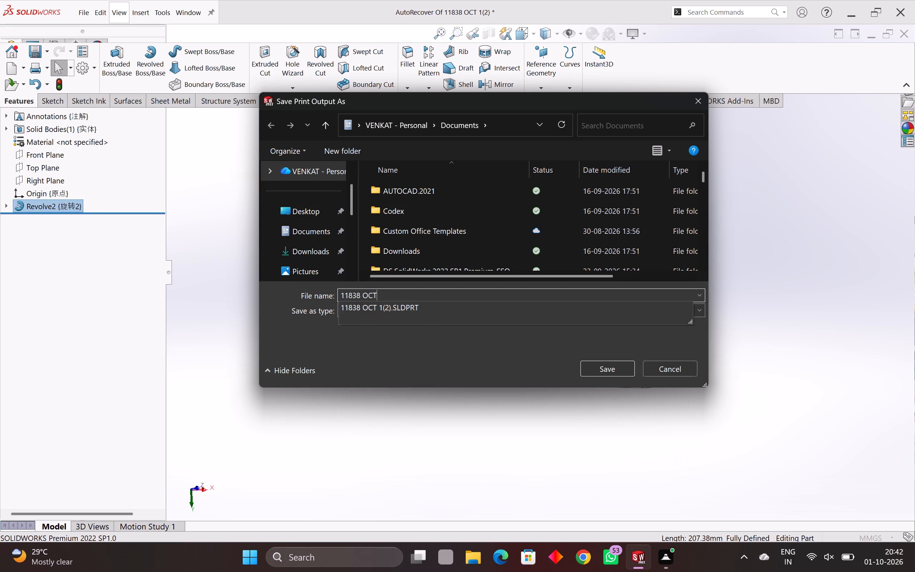
pyautogui.press('space')
pyautogui.press('1')
pyautogui.hotkey('shift', '(')
pyautogui.press('2')
pyautogui.hotkey('shift', ')')
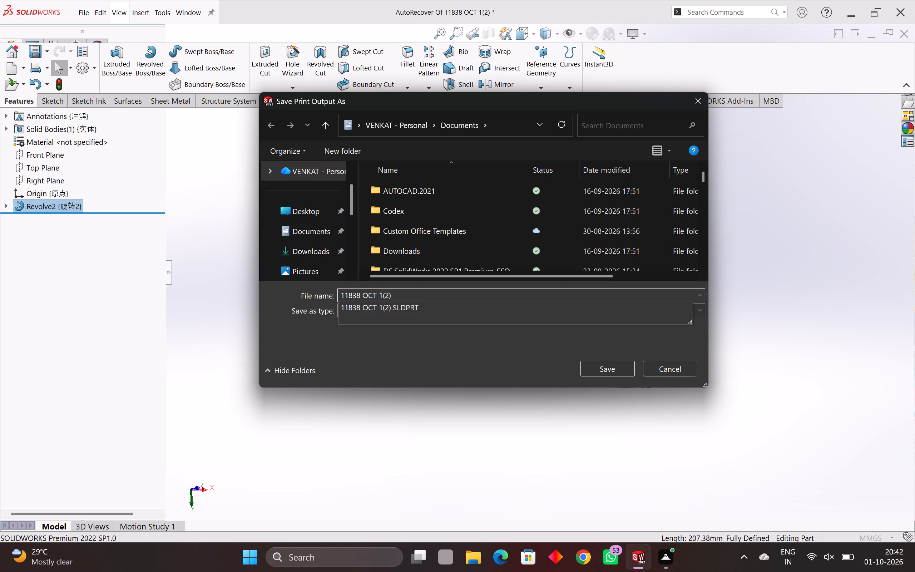
pyautogui.press('Return')
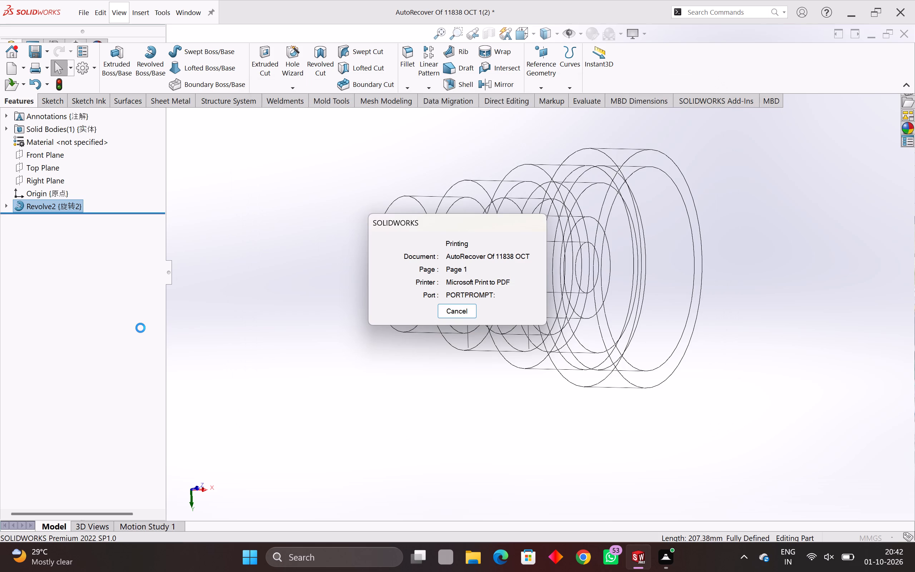
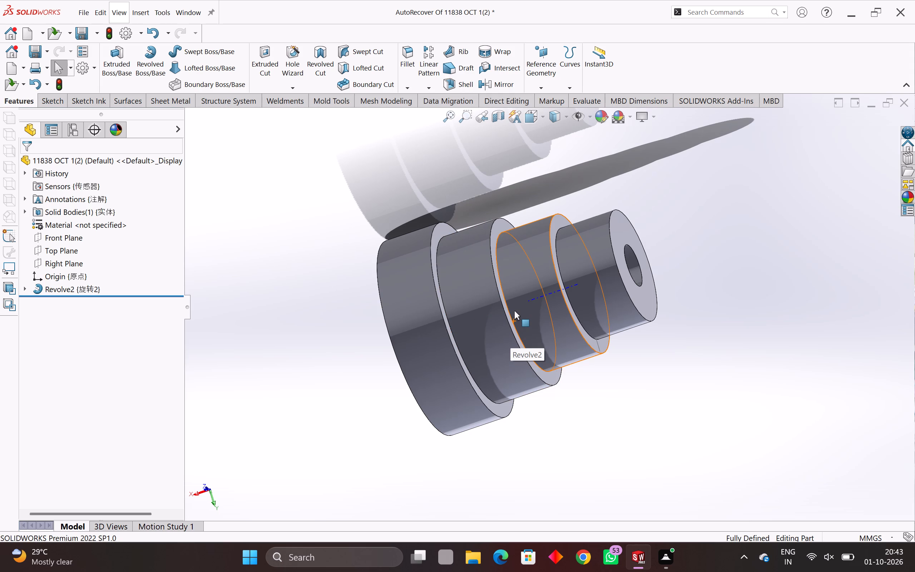
# Examine the finished hollow stepped pulley from all sides, including its outer steps, the small end's bore and the open large end's interior.
pyautogui.moveTo(586, 307); pyautogui.dragTo(407, 385, button='middle')
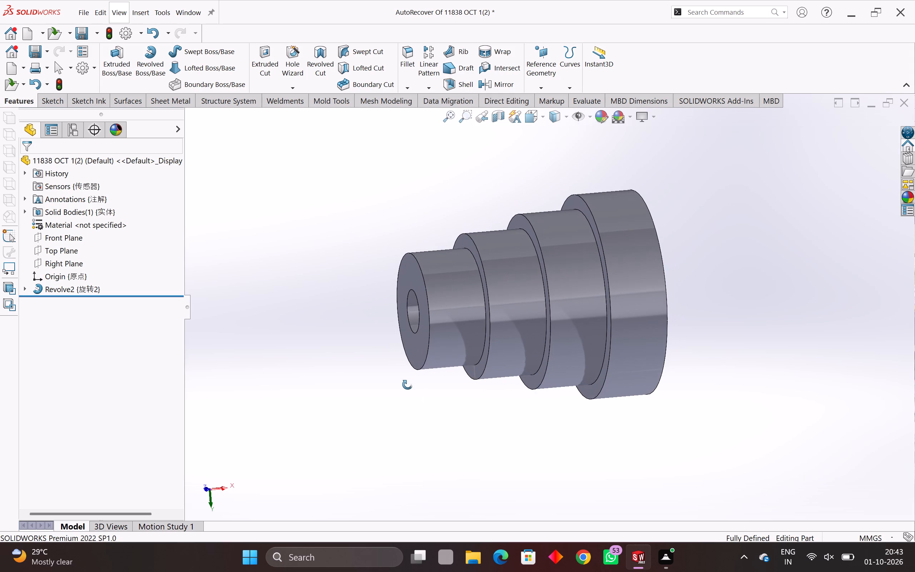
pyautogui.moveTo(407, 385); pyautogui.dragTo(407, 385, button='middle')
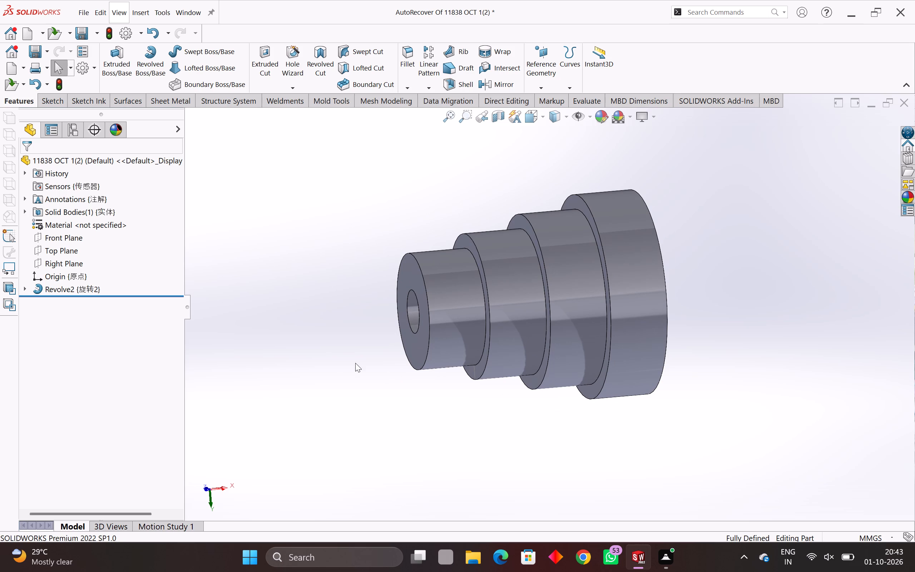
pyautogui.moveTo(600, 332); pyautogui.dragTo(534, 371, button='middle')
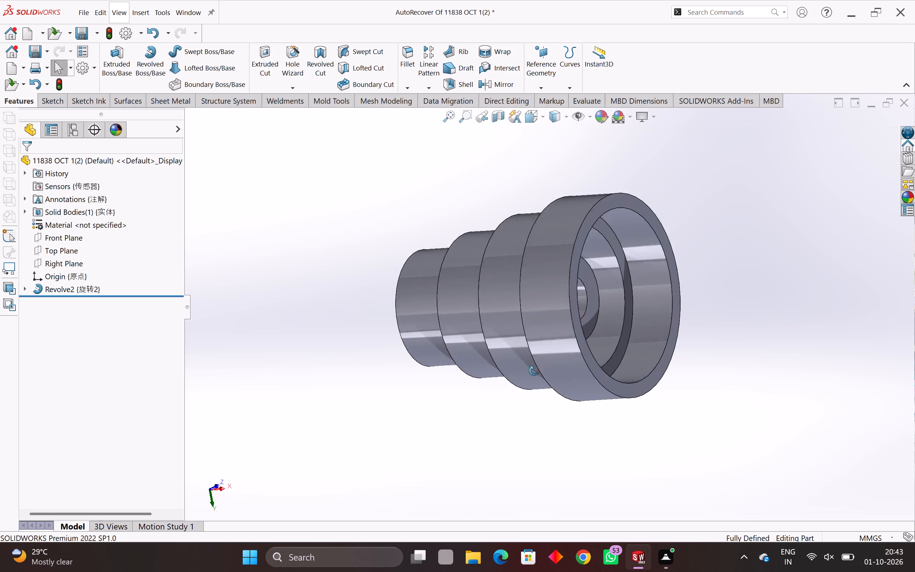
pyautogui.moveTo(534, 371); pyautogui.dragTo(438, 394, button='middle')
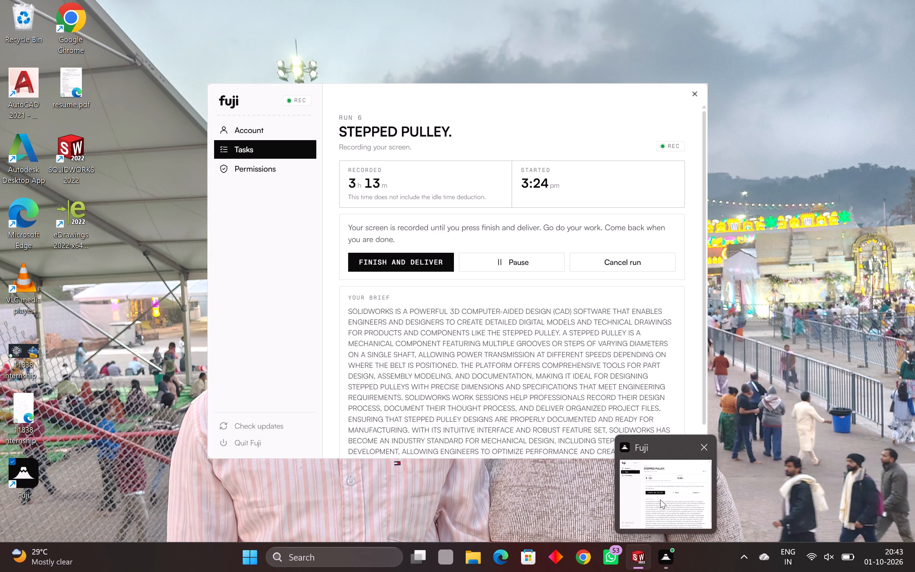
pyautogui.moveTo(658, 361); pyautogui.dragTo(599, 381, button='middle')
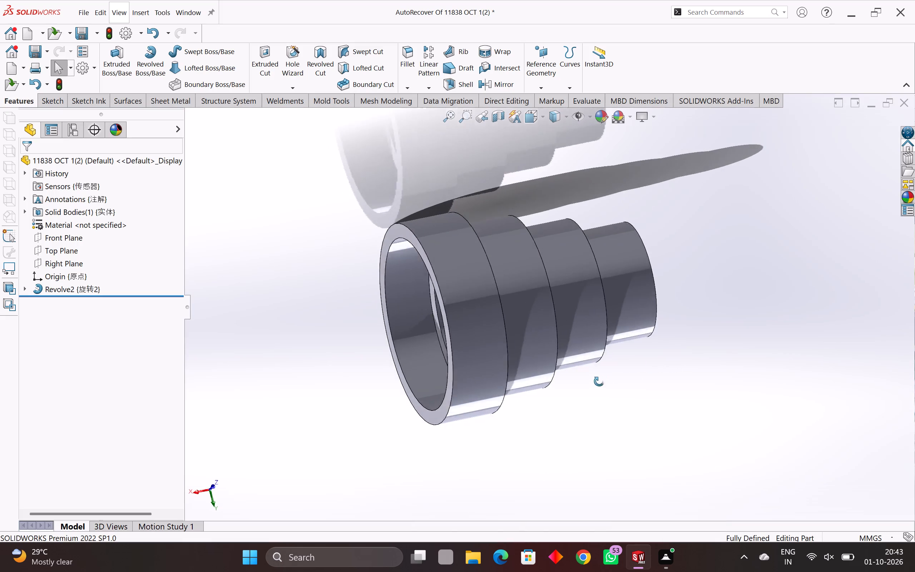
pyautogui.moveTo(599, 381); pyautogui.dragTo(426, 421, button='middle')
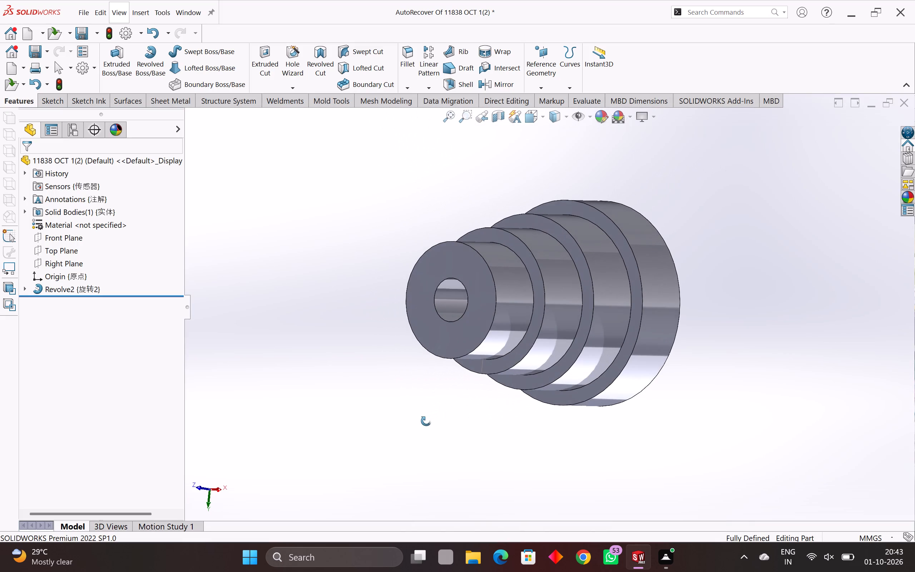
pyautogui.moveTo(426, 421); pyautogui.dragTo(426, 421, button='middle')
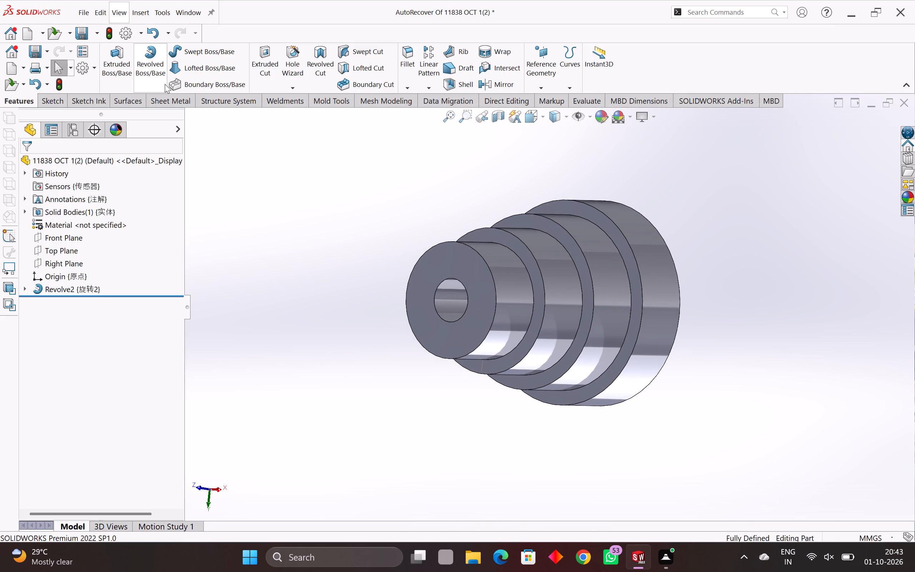
pyautogui.moveTo(286, 295); pyautogui.dragTo(363, 322, button='middle')
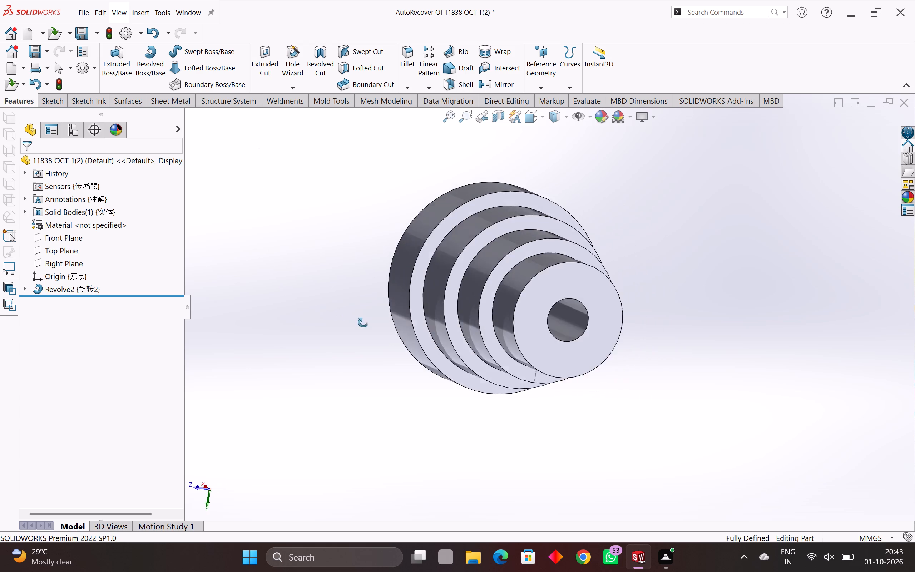
pyautogui.moveTo(363, 322); pyautogui.dragTo(593, 411, button='middle')
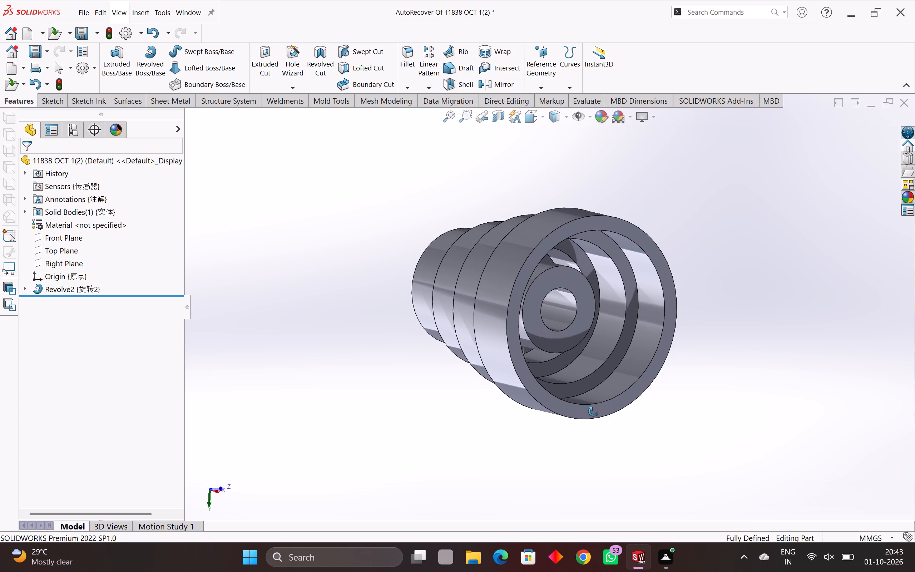
pyautogui.moveTo(593, 411); pyautogui.dragTo(594, 410, button='middle')
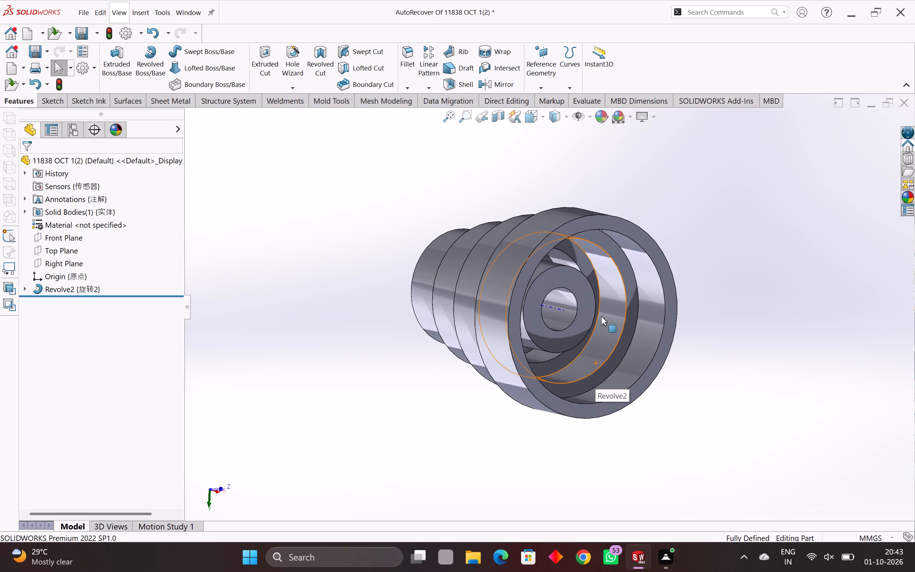
pyautogui.moveTo(633, 320); pyautogui.dragTo(594, 342, button='middle')
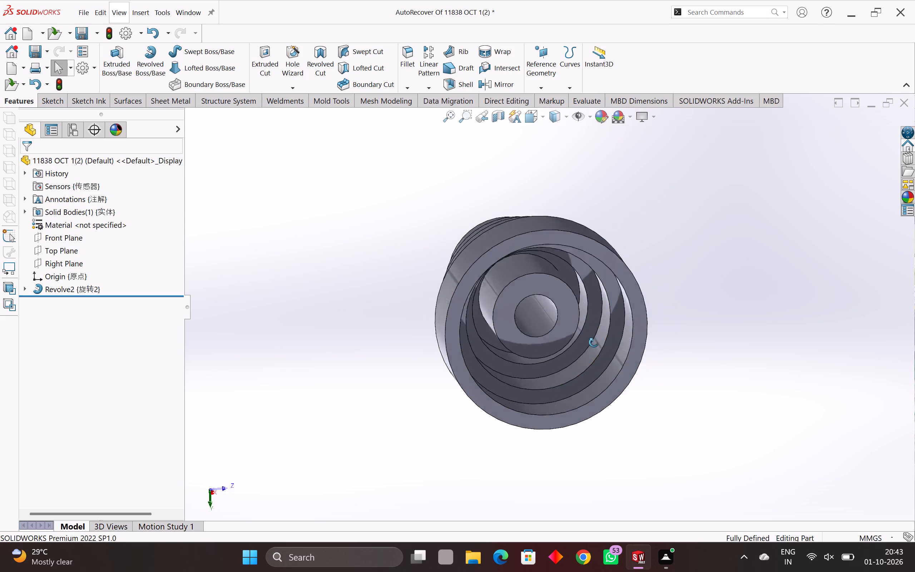
pyautogui.moveTo(594, 342); pyautogui.dragTo(494, 354, button='middle')
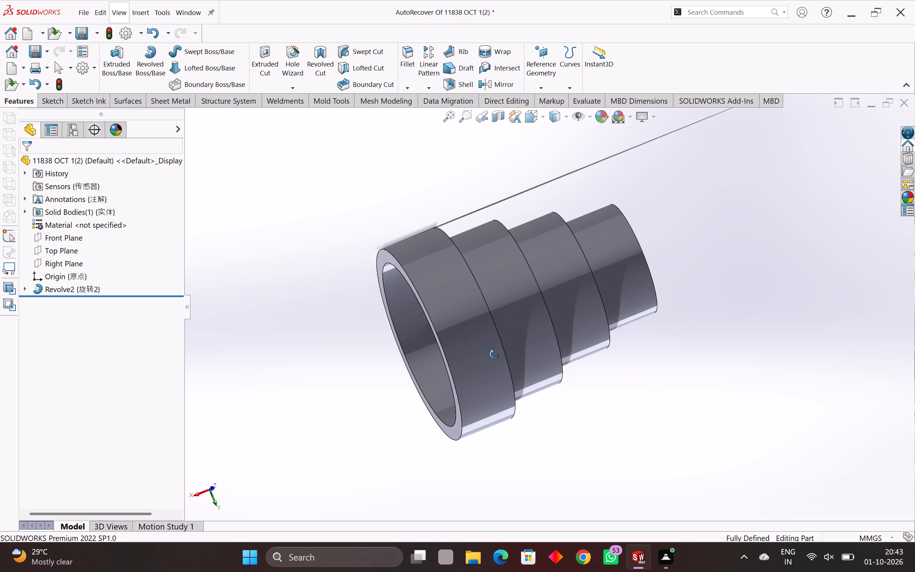
pyautogui.moveTo(494, 354); pyautogui.dragTo(669, 406, button='middle')
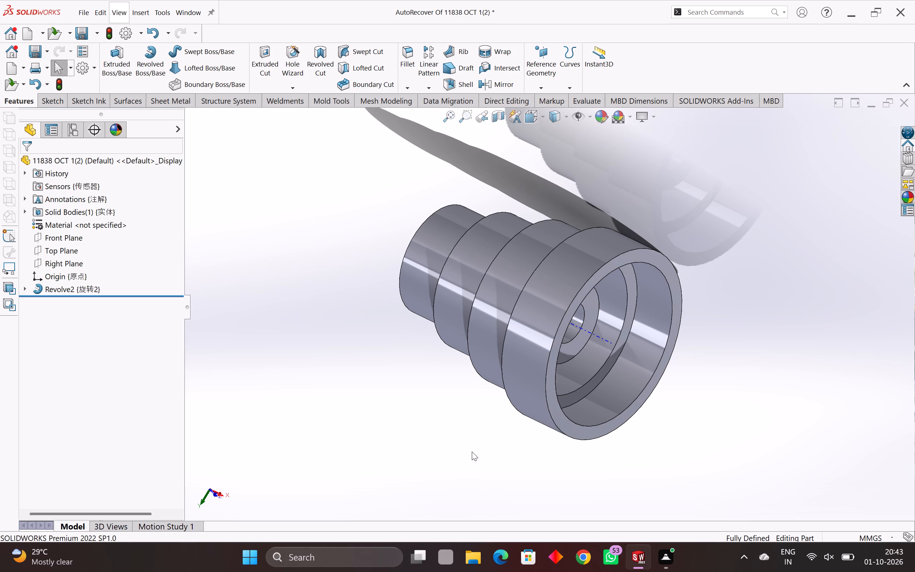
pyautogui.moveTo(637, 304); pyautogui.dragTo(460, 376, button='middle')
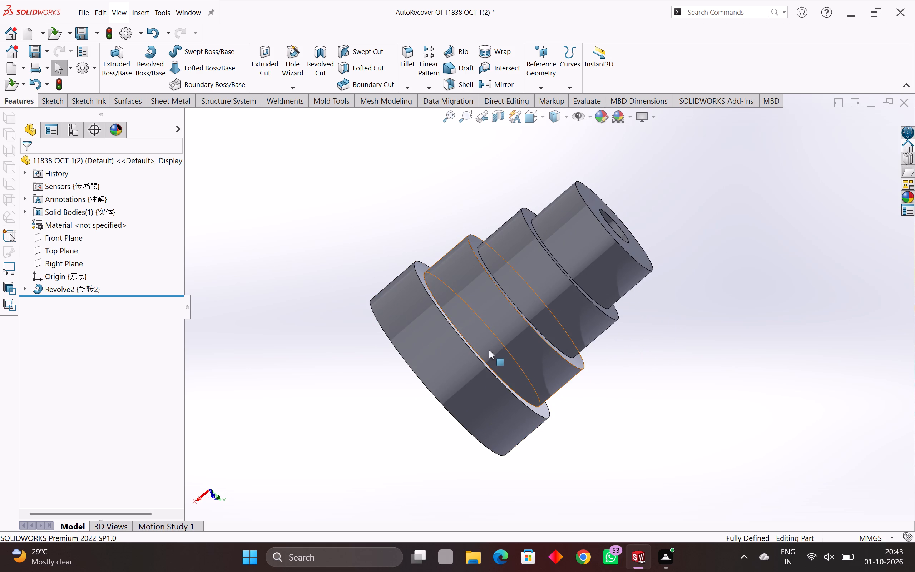
pyautogui.moveTo(518, 330); pyautogui.dragTo(497, 344, button='middle')
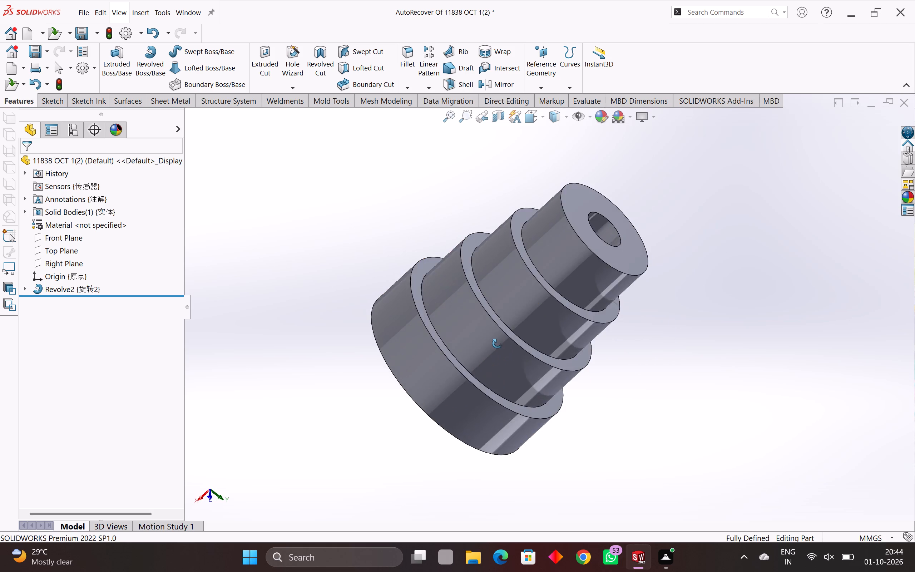
pyautogui.moveTo(497, 344); pyautogui.dragTo(409, 354, button='middle')
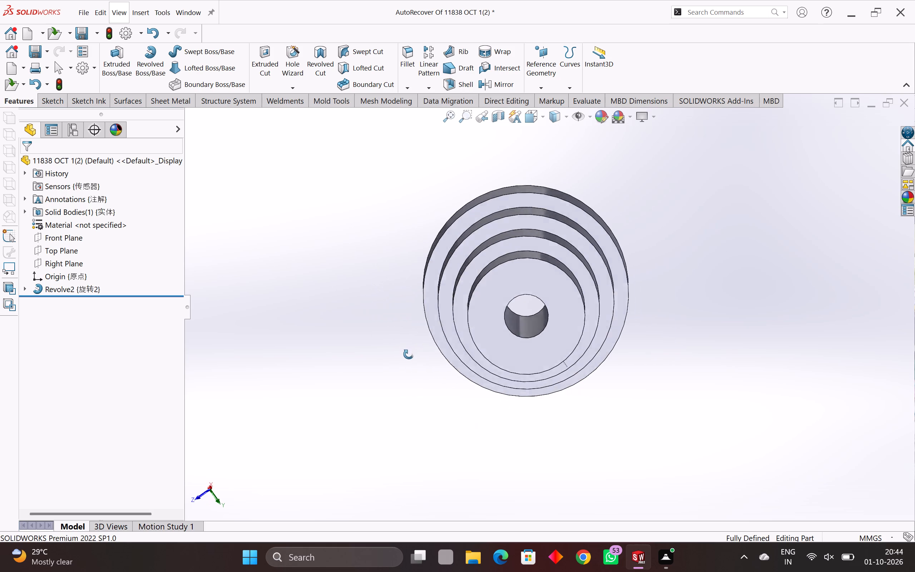
pyautogui.moveTo(409, 354); pyautogui.dragTo(408, 356, button='middle')
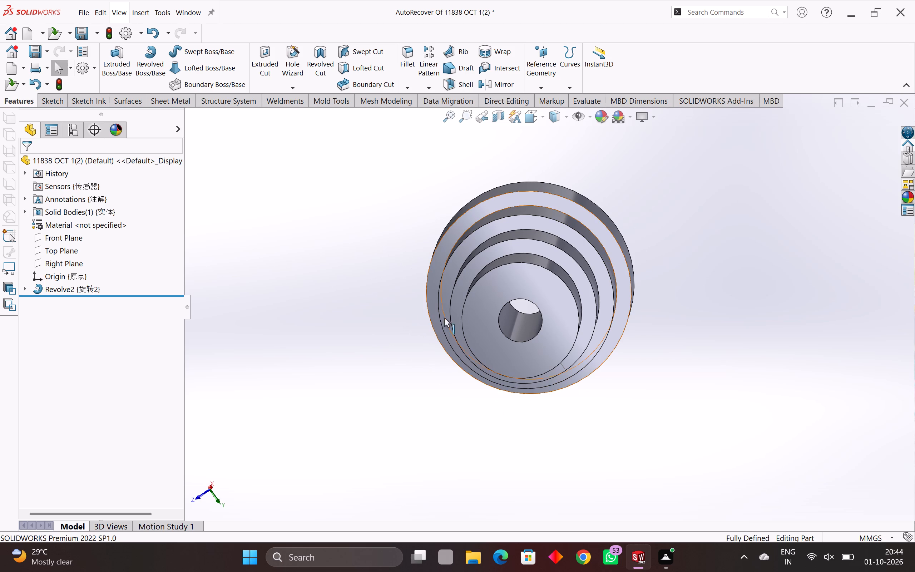
pyautogui.moveTo(498, 277); pyautogui.dragTo(427, 386, button='middle')
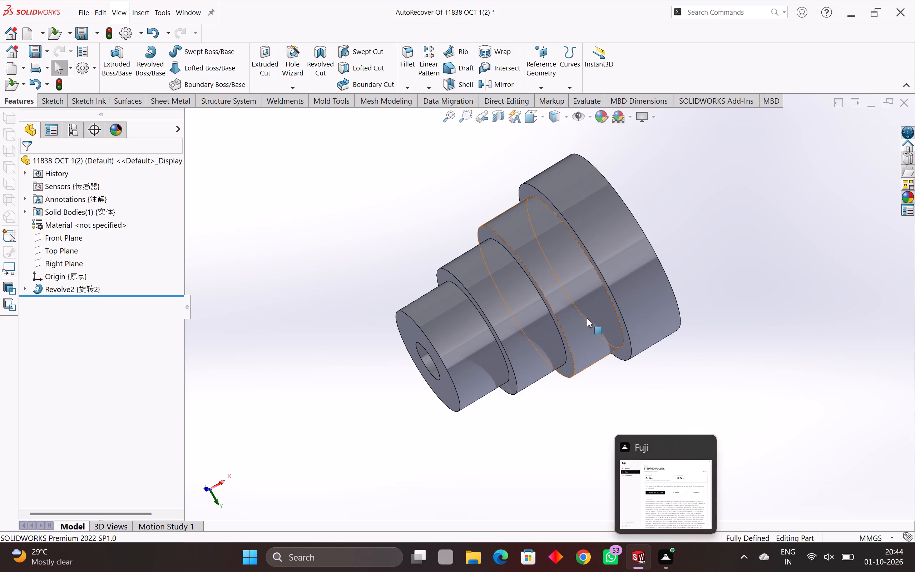
pyautogui.moveTo(579, 318); pyautogui.dragTo(373, 429, button='middle')
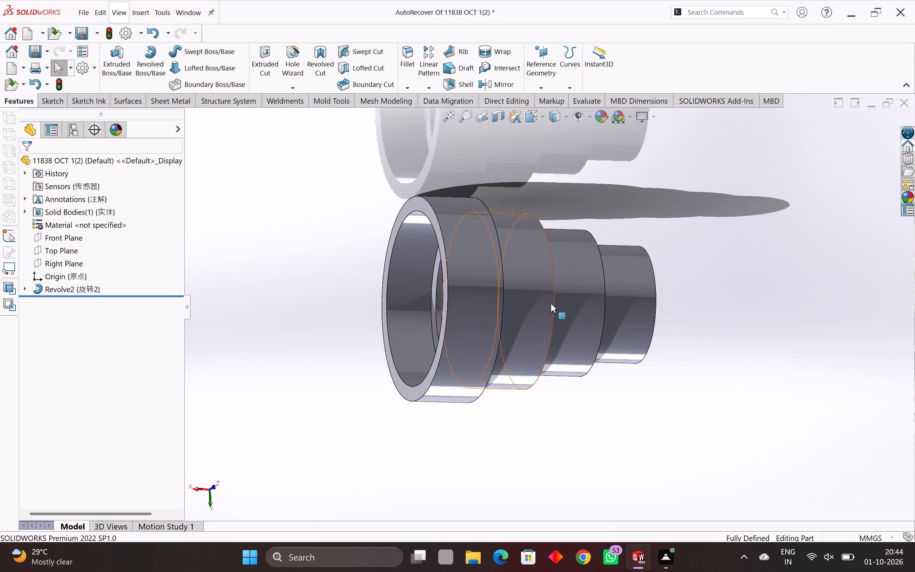
pyautogui.moveTo(551, 304); pyautogui.dragTo(303, 464, button='middle')
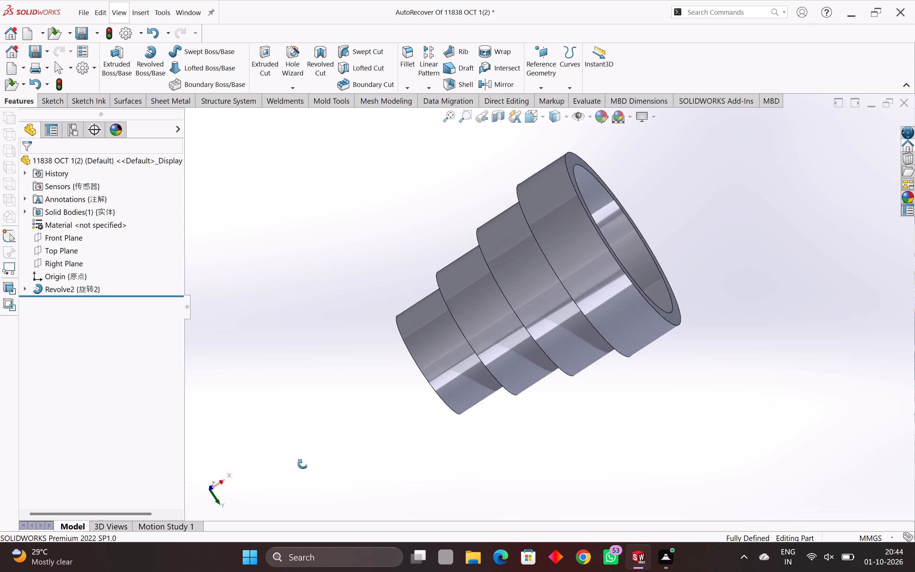
pyautogui.moveTo(303, 464); pyautogui.dragTo(254, 500, button='middle')
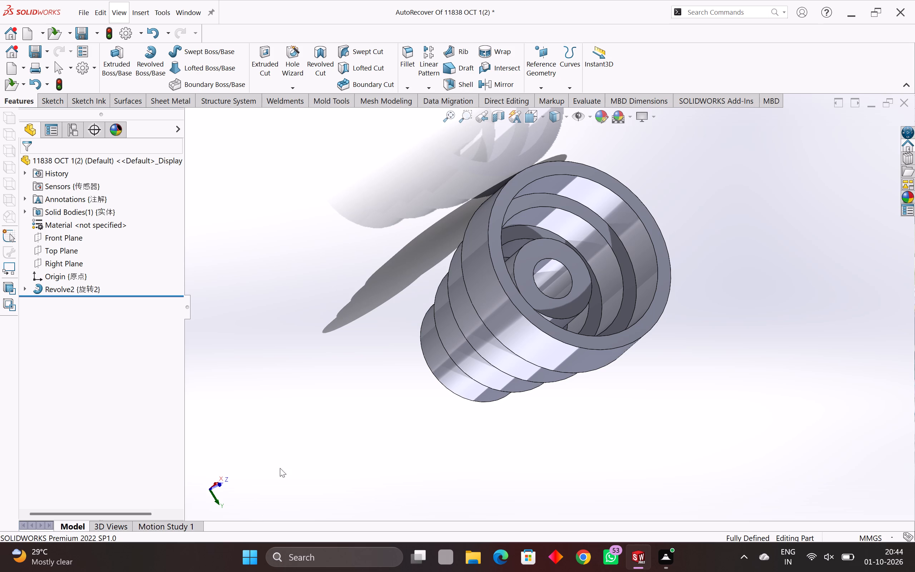
pyautogui.moveTo(558, 327); pyautogui.dragTo(400, 393, button='middle')
pyautogui.moveTo(400, 393); pyautogui.dragTo(404, 393, button='middle')
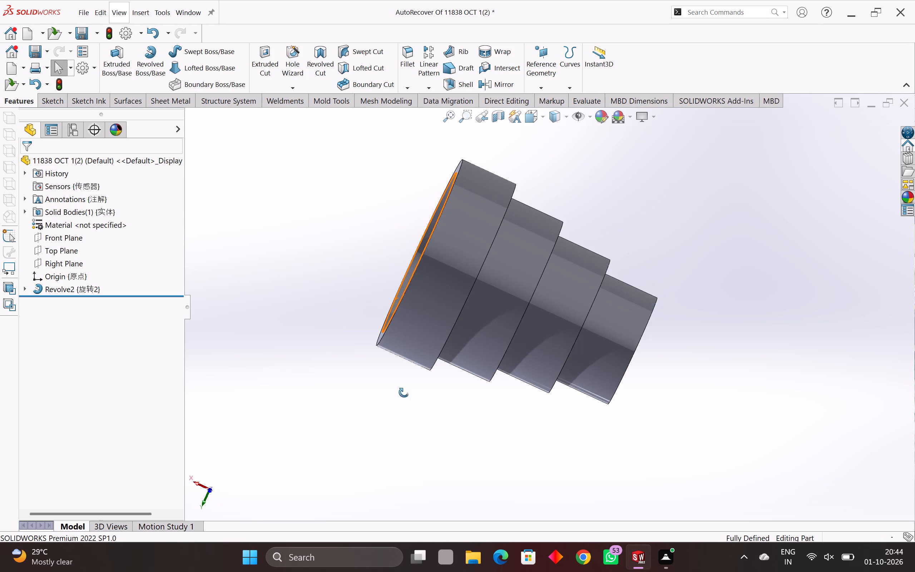
pyautogui.moveTo(404, 393); pyautogui.dragTo(593, 427, button='middle')
pyautogui.scroll(1, 593, 427)
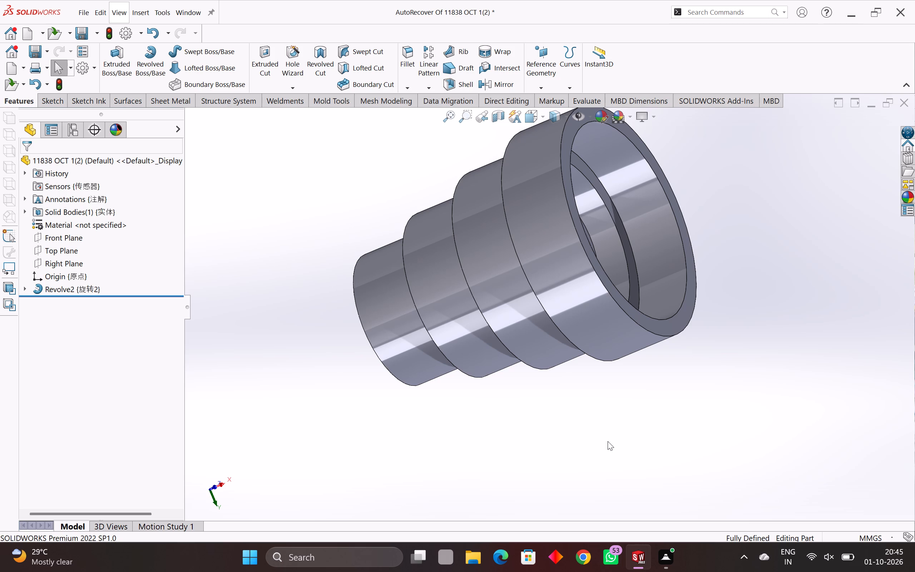
pyautogui.moveTo(604, 447); pyautogui.dragTo(659, 424, button='middle')
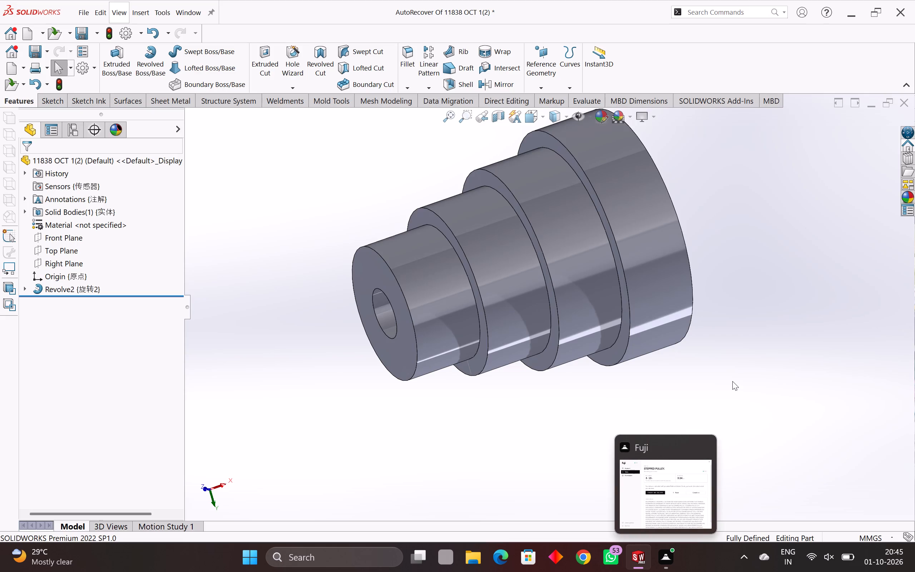
pyautogui.moveTo(732, 381); pyautogui.dragTo(692, 389, button='middle')
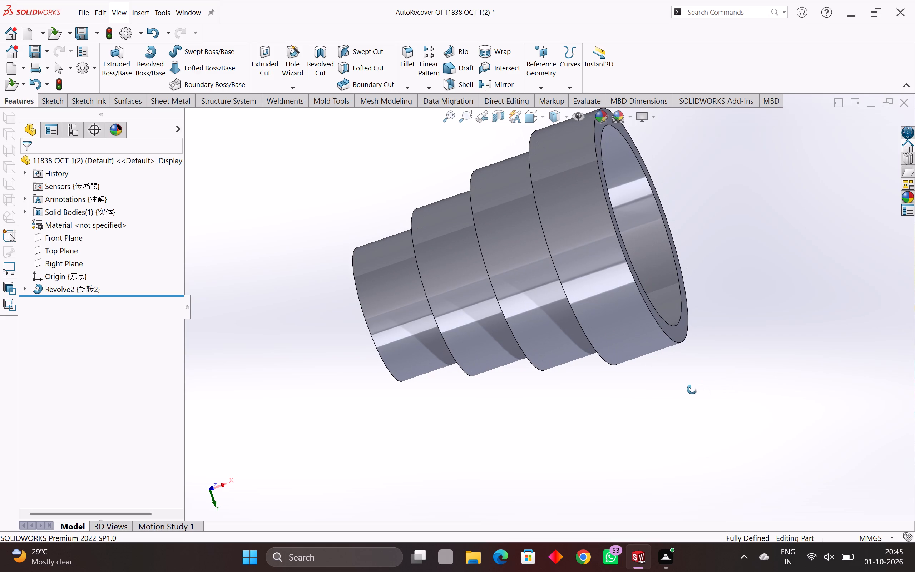
pyautogui.moveTo(692, 389); pyautogui.dragTo(585, 445, button='middle')
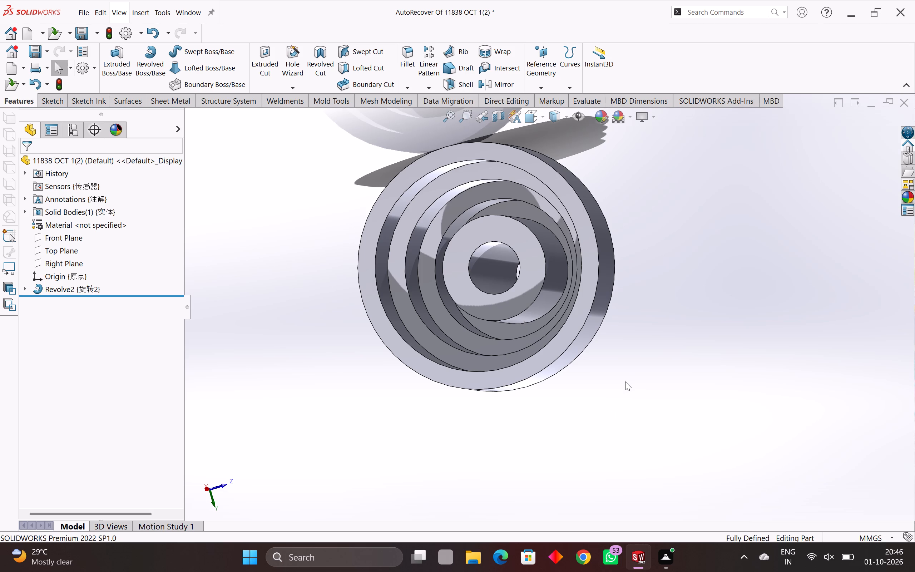
pyautogui.moveTo(635, 379); pyautogui.dragTo(659, 380, button='middle')
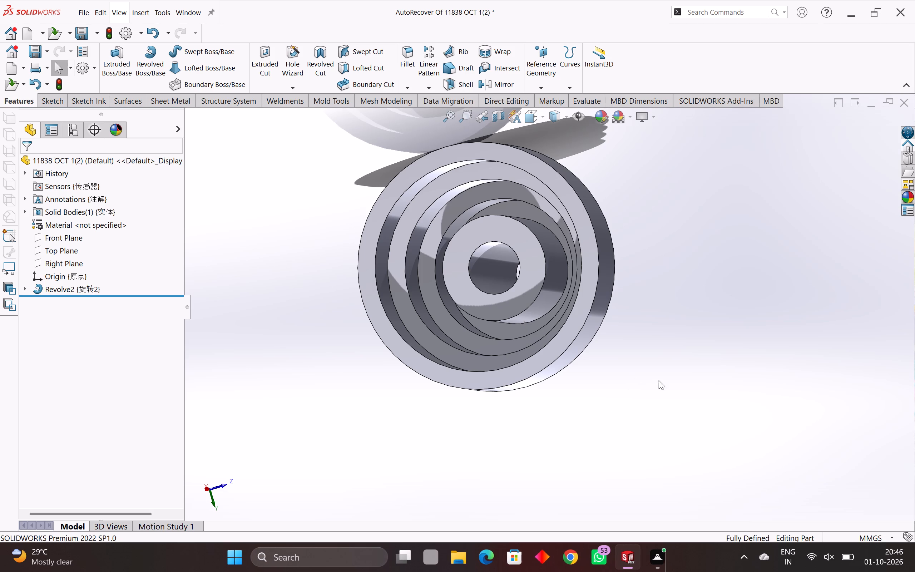
pyautogui.moveTo(659, 380); pyautogui.dragTo(533, 427, button='middle')
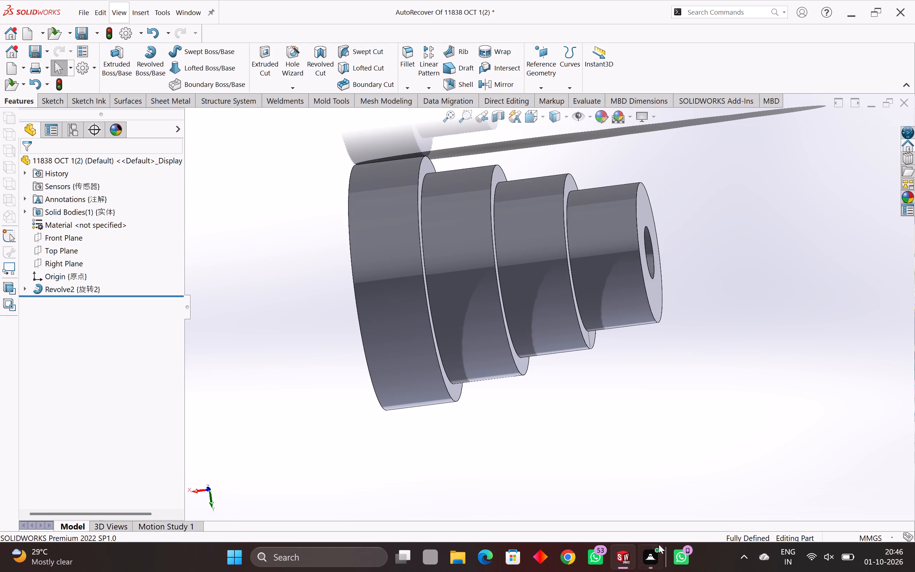